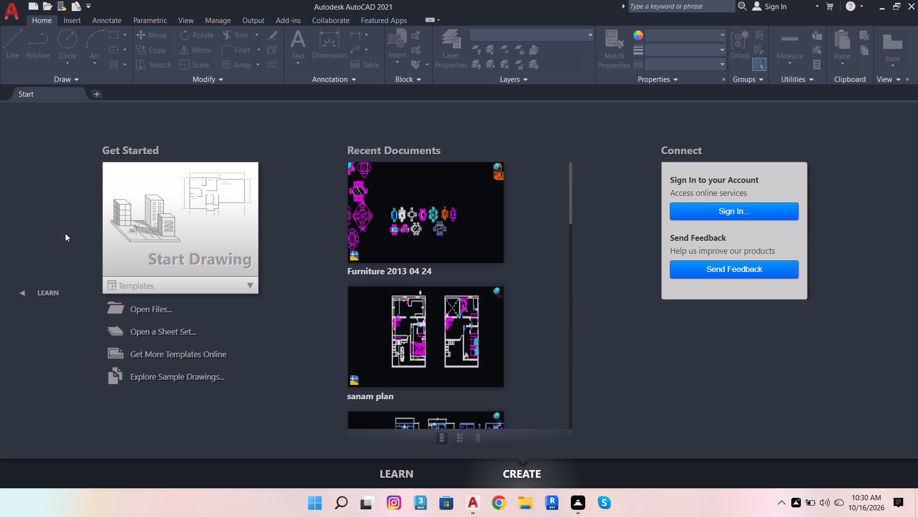
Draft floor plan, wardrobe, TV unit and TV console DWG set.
Start a new blank drawing and enter OP as the alias for the Options command.
{"action": "left_click", "coordinate": [217, 231]}
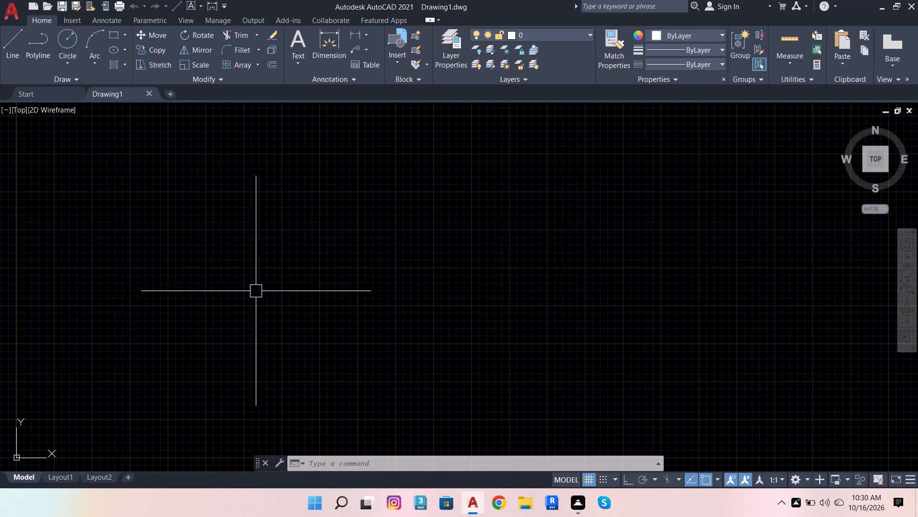
{"action": "left_click", "coordinate": [380, 461]}
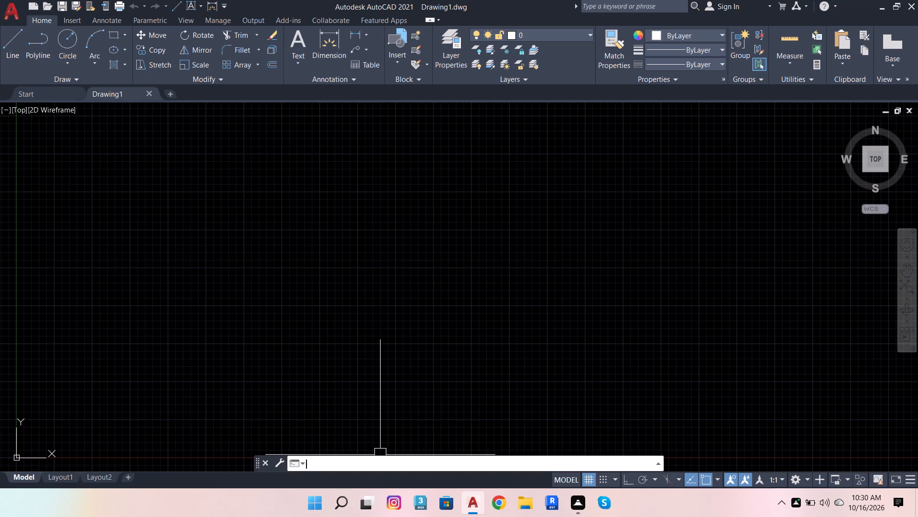
{"action": "type", "text": "OP"}
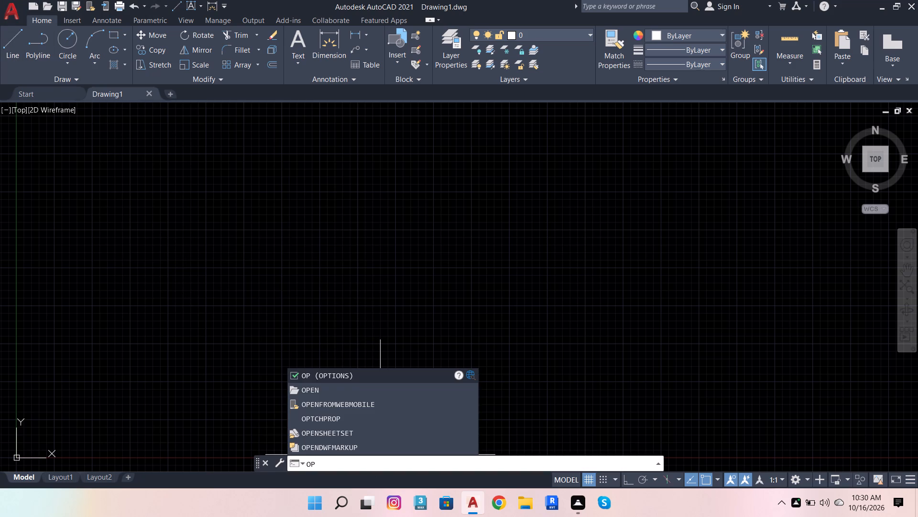
Switch to File Explorer and open the logfile folder inside fuji interior on New Volume (D:).
{"action": "left_click", "coordinate": [525, 509]}
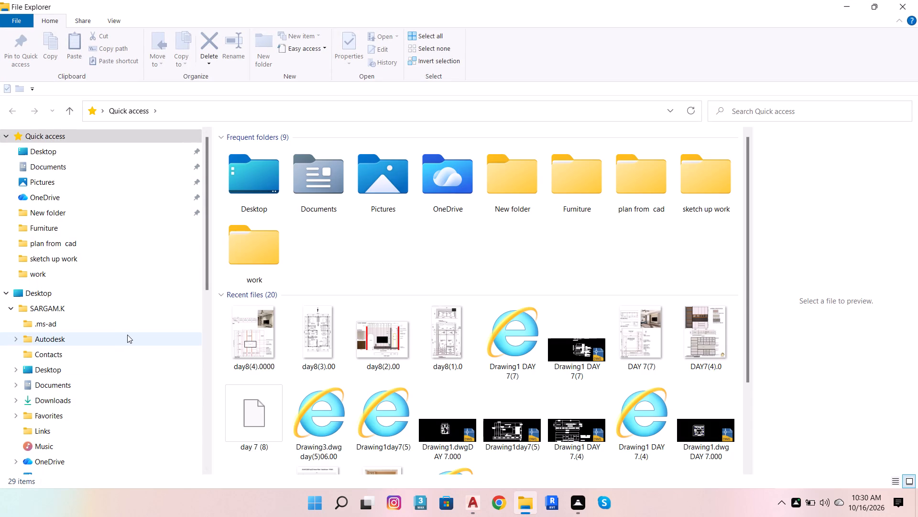
{"action": "scroll", "coordinate": [127, 335], "scroll_direction": "down", "scroll_amount": 11}
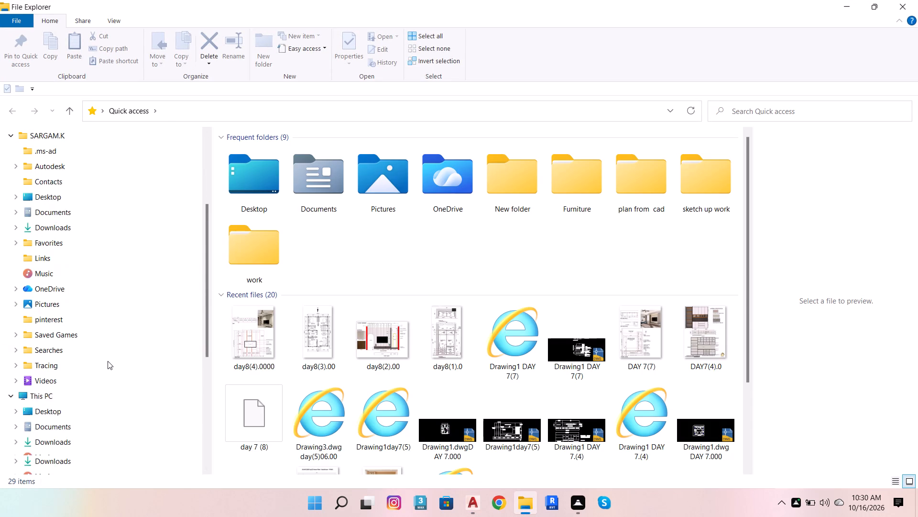
{"action": "scroll", "coordinate": [108, 361], "scroll_direction": "down", "scroll_amount": 6}
{"action": "double_click", "coordinate": [105, 425]}
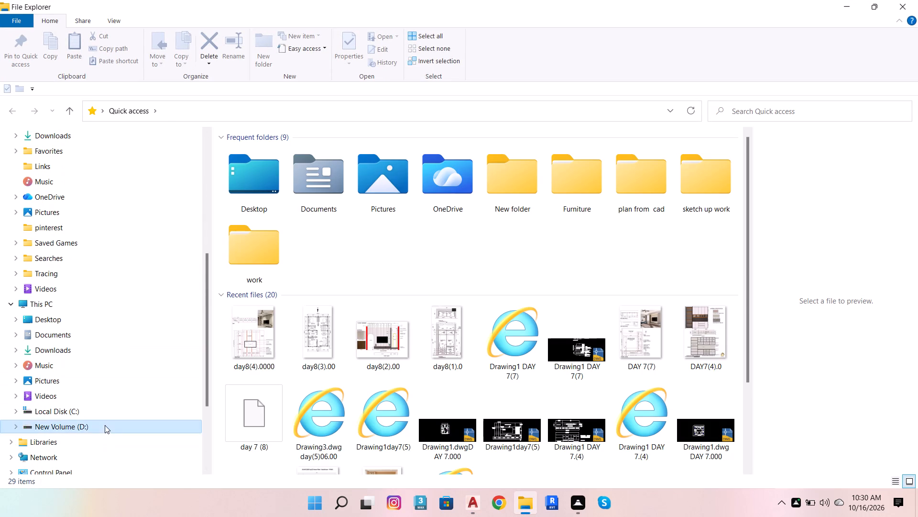
{"action": "double_click", "coordinate": [437, 191]}
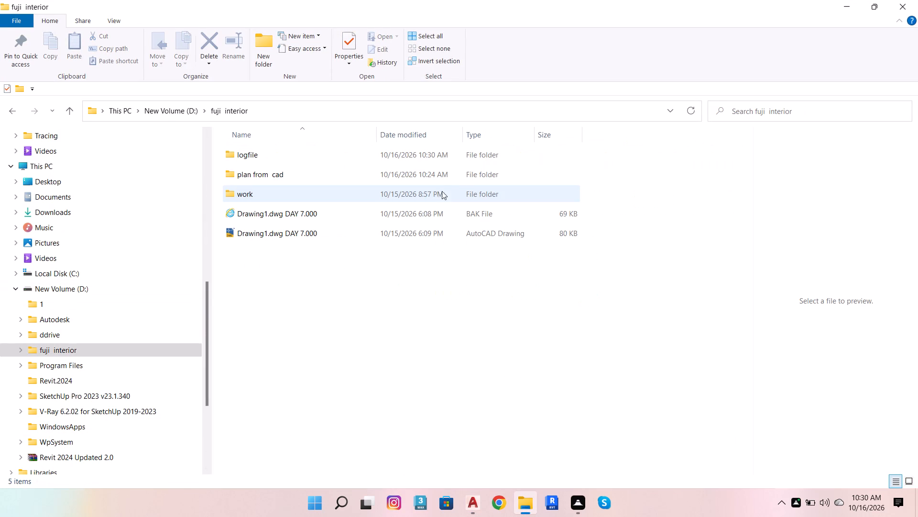
{"action": "left_click", "coordinate": [448, 153]}
{"action": "left_click", "coordinate": [448, 153]}
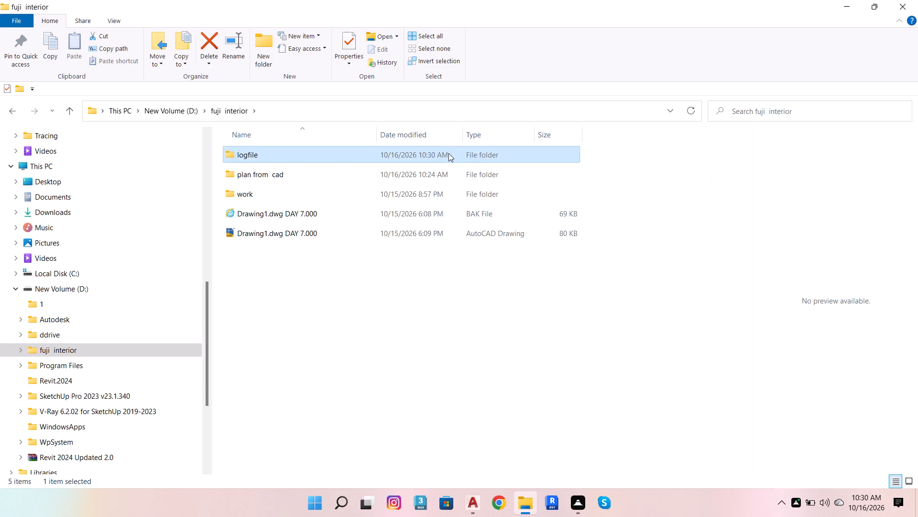
{"action": "double_click", "coordinate": [486, 153]}
Permanently delete all the text files in the logfile folder, skipping the one in use, and close File Explorer.
{"action": "left_click_drag", "start_coordinate": [650, 152], "coordinate": [588, 165]}
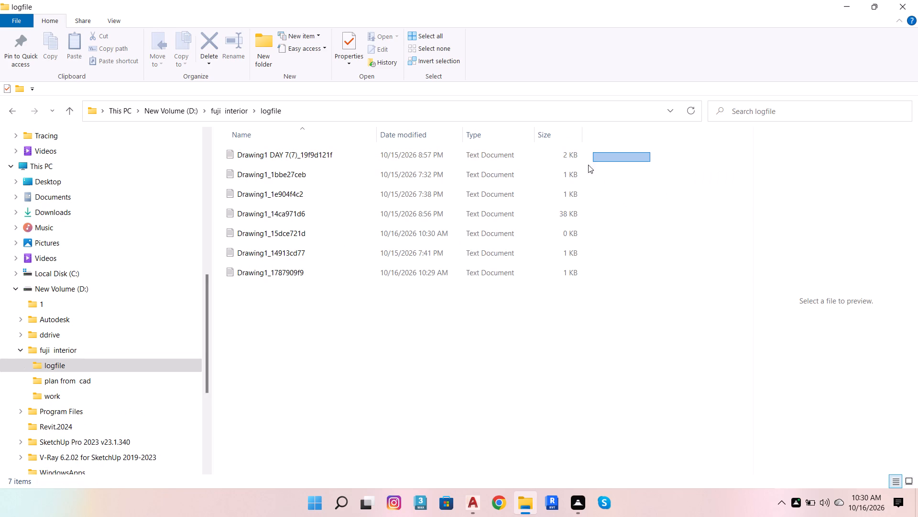
{"action": "left_click_drag", "start_coordinate": [588, 165], "coordinate": [484, 398]}
{"action": "key", "text": "shift+Delete"}
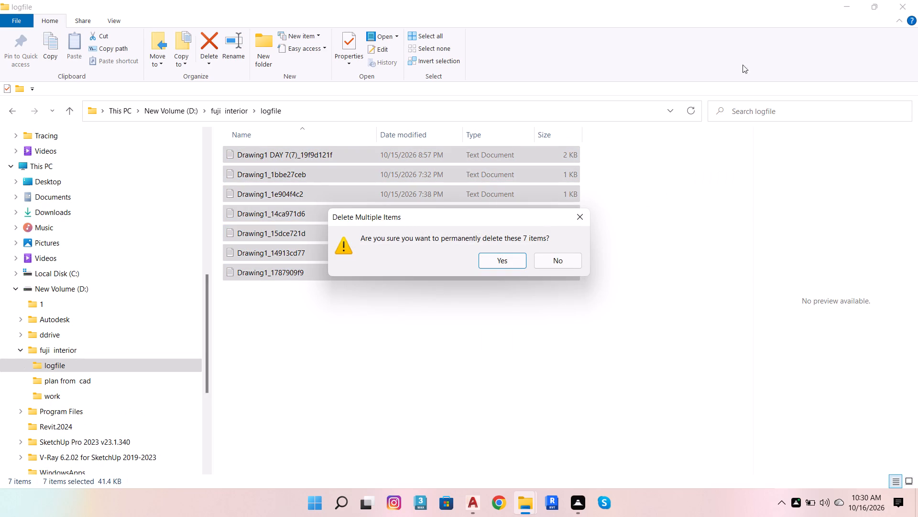
{"action": "left_click", "coordinate": [515, 262]}
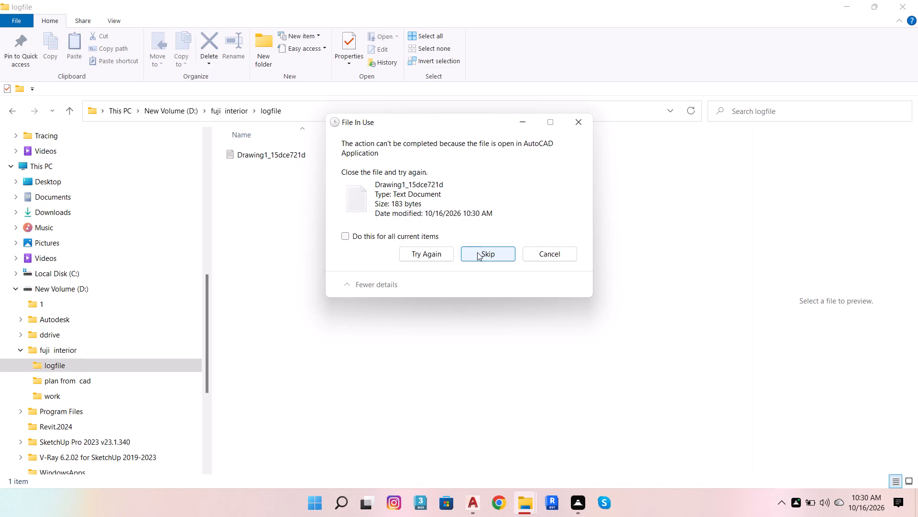
{"action": "left_click", "coordinate": [483, 256]}
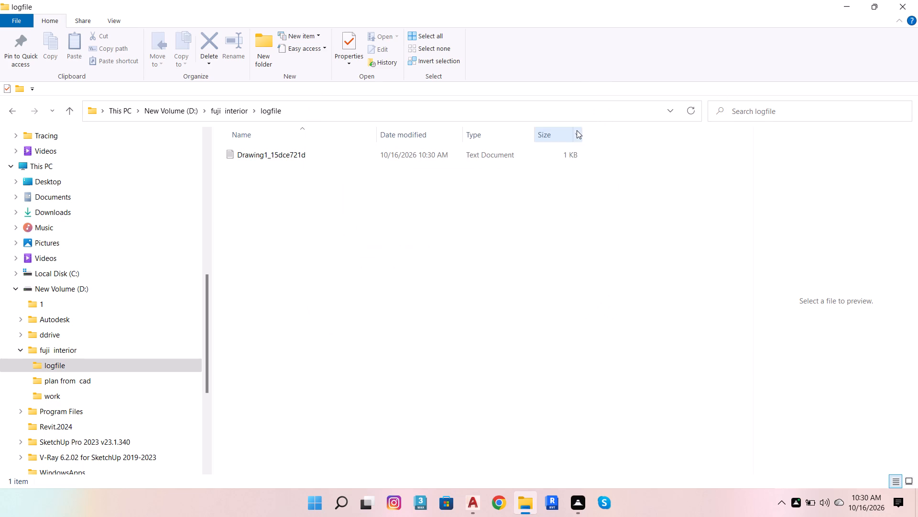
{"action": "left_click", "coordinate": [907, 0]}
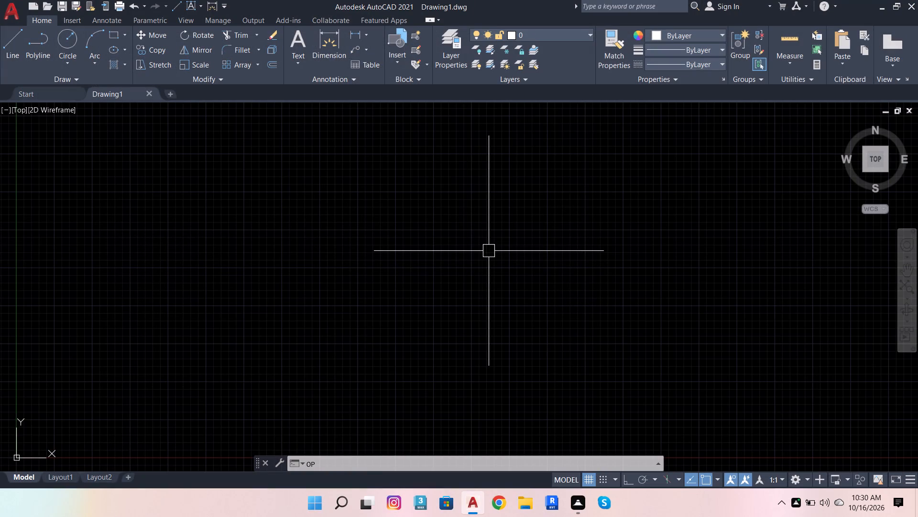
In AutoCAD, run the Options command and apply the Open and Save settings as they are.
{"action": "left_click", "coordinate": [381, 456]}
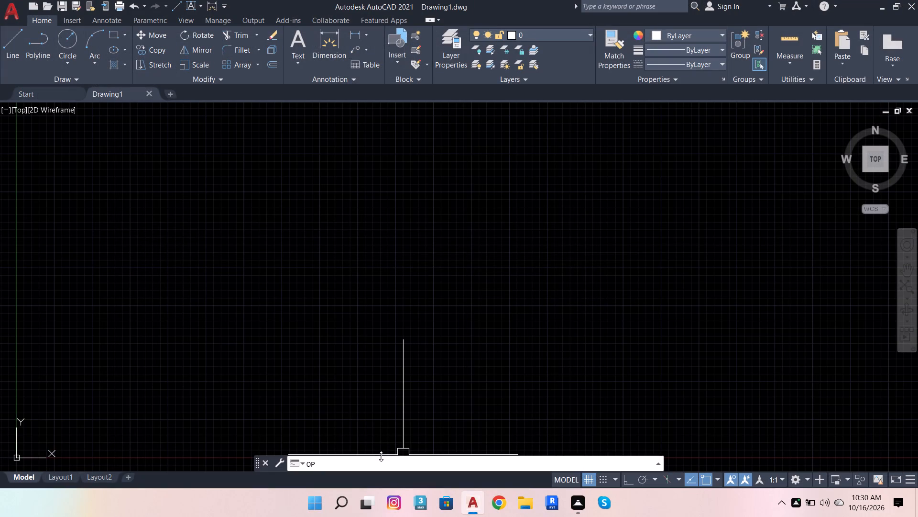
{"action": "key", "text": "Return"}
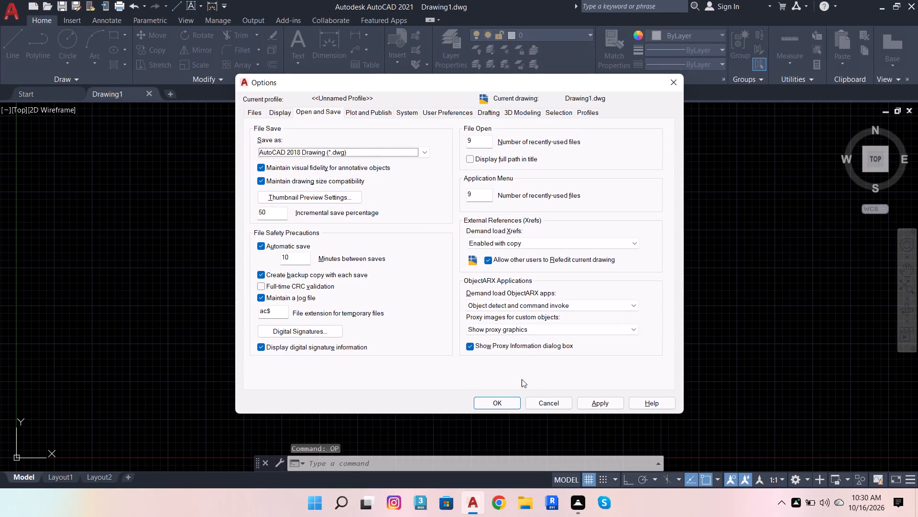
{"action": "left_click", "coordinate": [596, 405]}
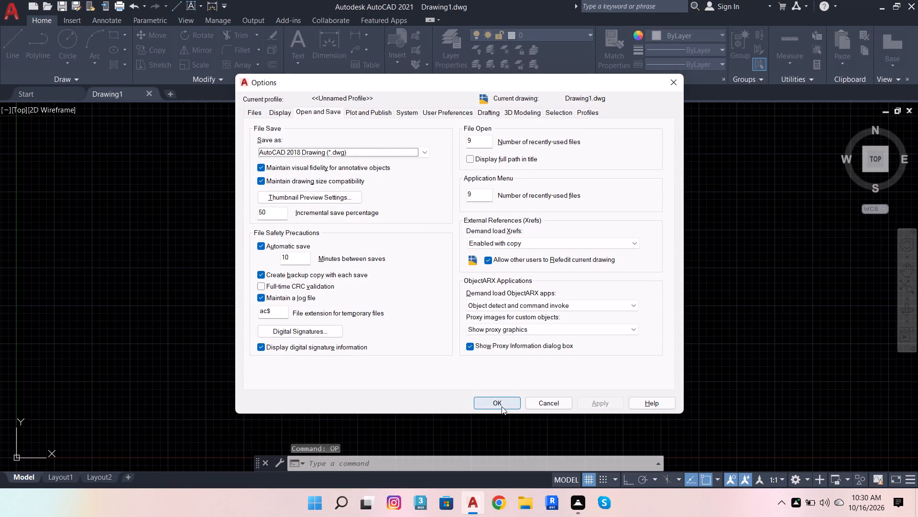
{"action": "left_click", "coordinate": [502, 406]}
Set the drawing units to Architectural length with a precision of 0'-0".
{"action": "left_click", "coordinate": [463, 459]}
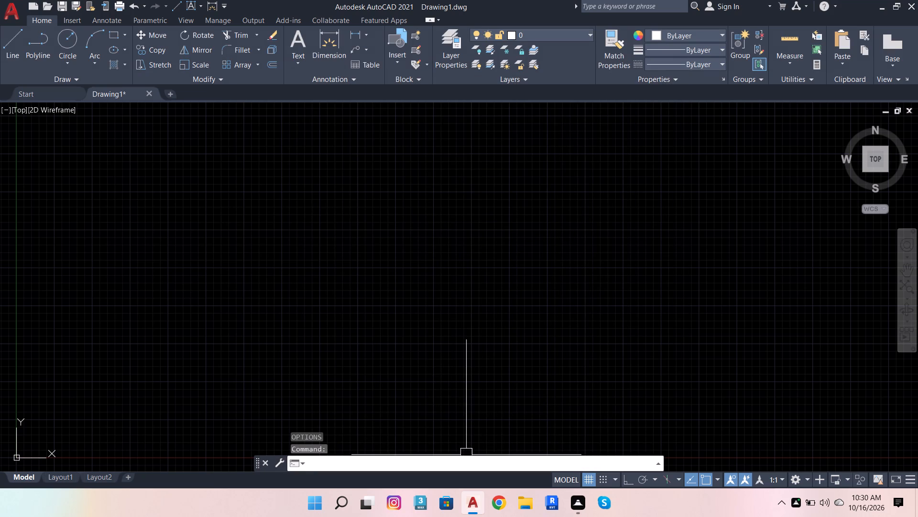
{"action": "type", "text": "UNIT"}
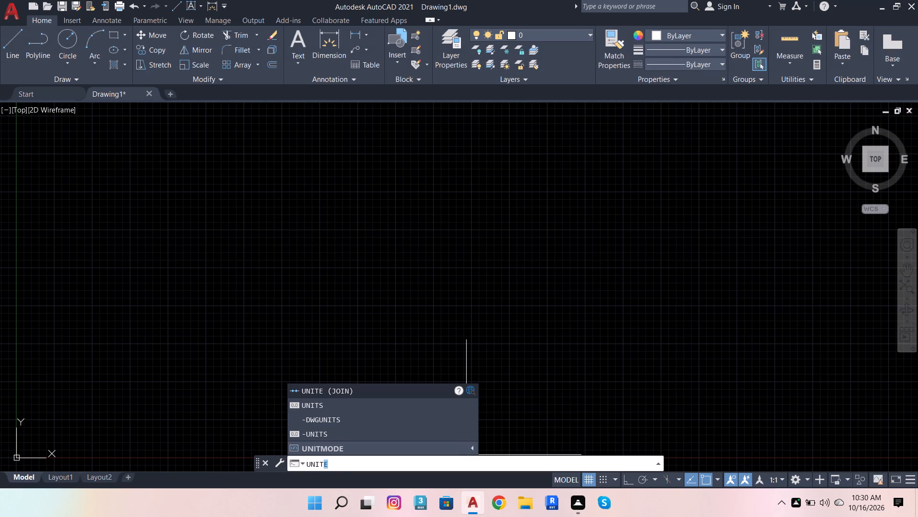
{"action": "left_click", "coordinate": [403, 404]}
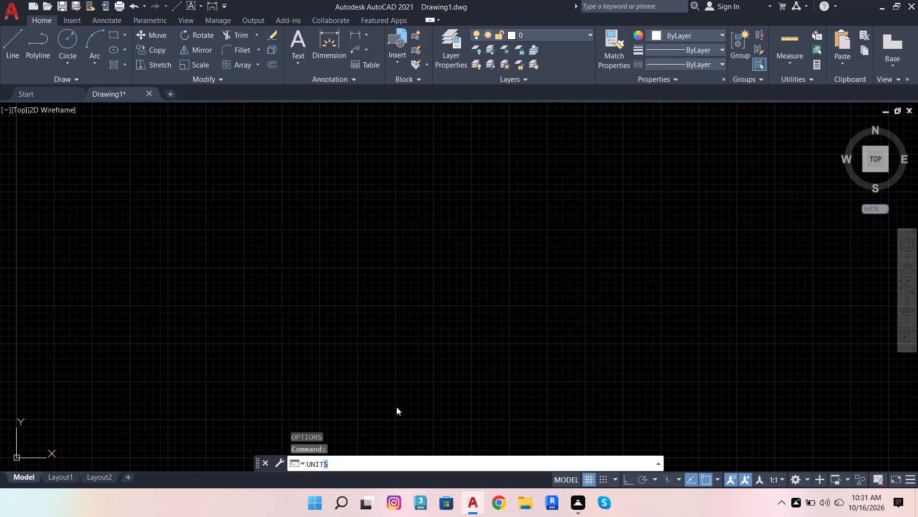
{"action": "left_click", "coordinate": [395, 162]}
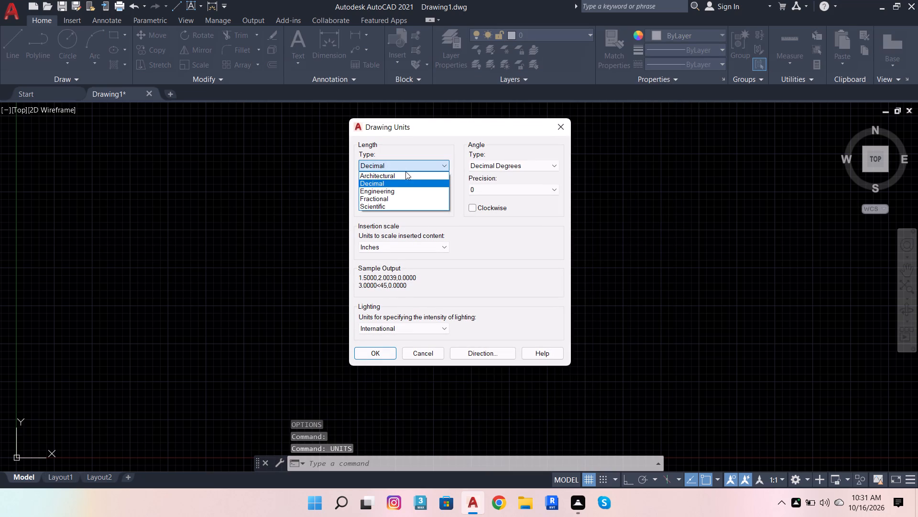
{"action": "left_click", "coordinate": [406, 173]}
{"action": "left_click", "coordinate": [408, 183]}
{"action": "left_click", "coordinate": [408, 187]}
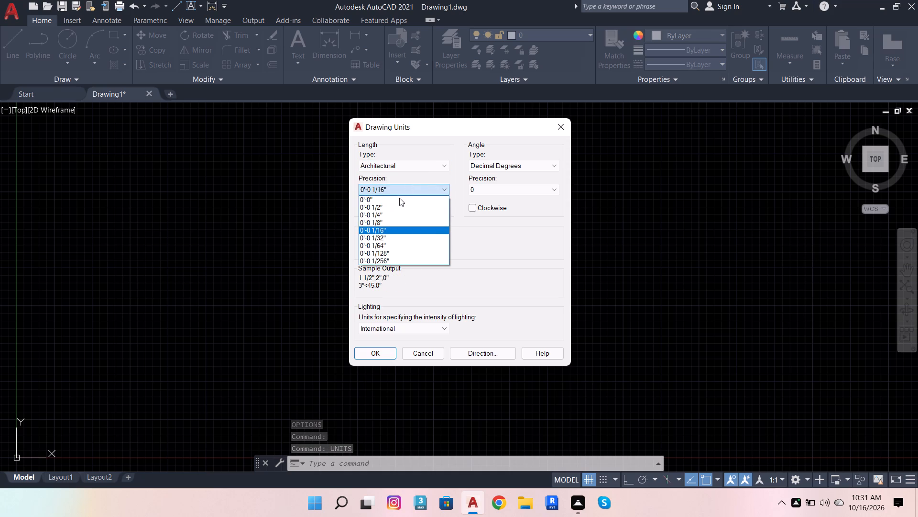
{"action": "left_click", "coordinate": [399, 199]}
{"action": "left_click", "coordinate": [375, 351]}
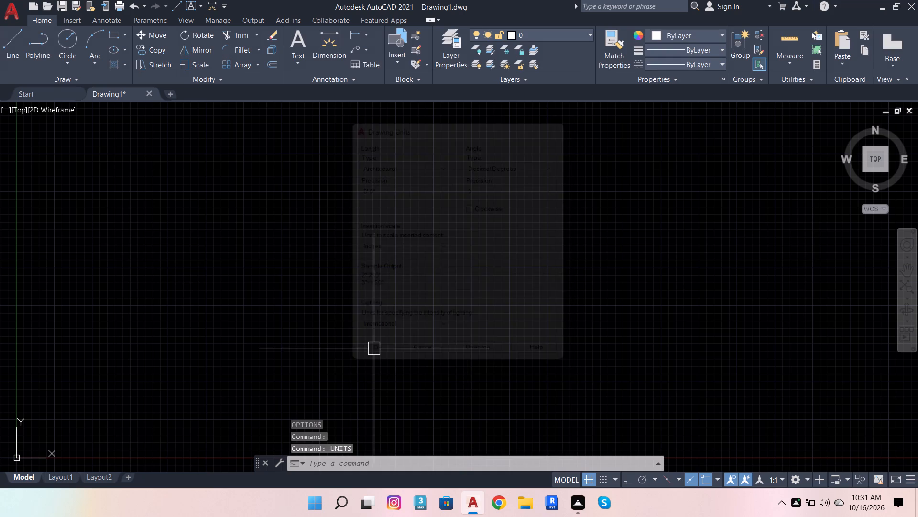
Set the model space limits with the lower-left corner at 0'-0",0'-0" and the upper-right corner at 30',50'.
{"action": "left_click", "coordinate": [391, 459]}
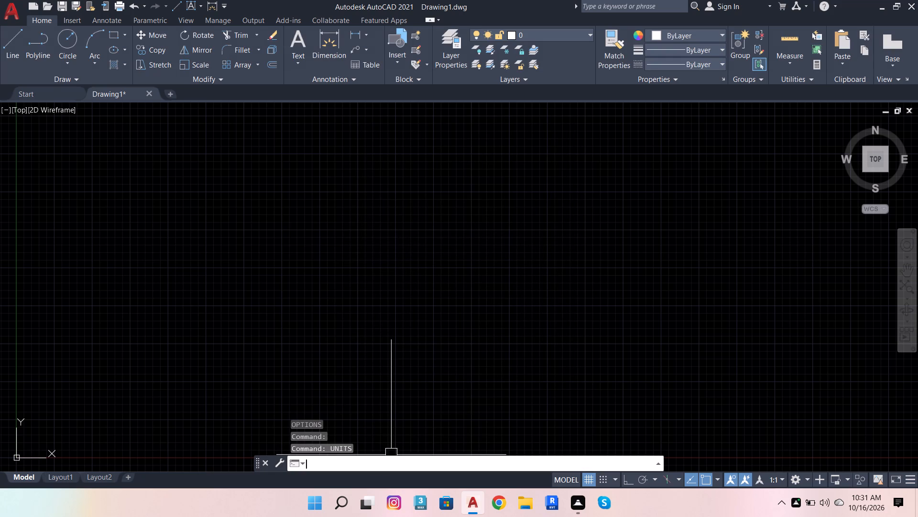
{"action": "type", "text": "LIM"}
{"action": "type", "text": "IT"}
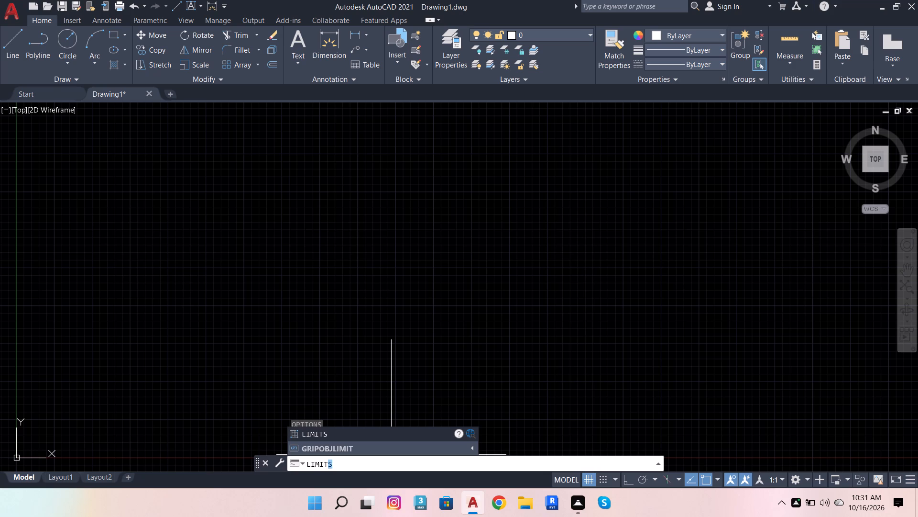
{"action": "key", "text": "s"}
{"action": "key", "text": "Return"}
{"action": "key", "text": "Return"}
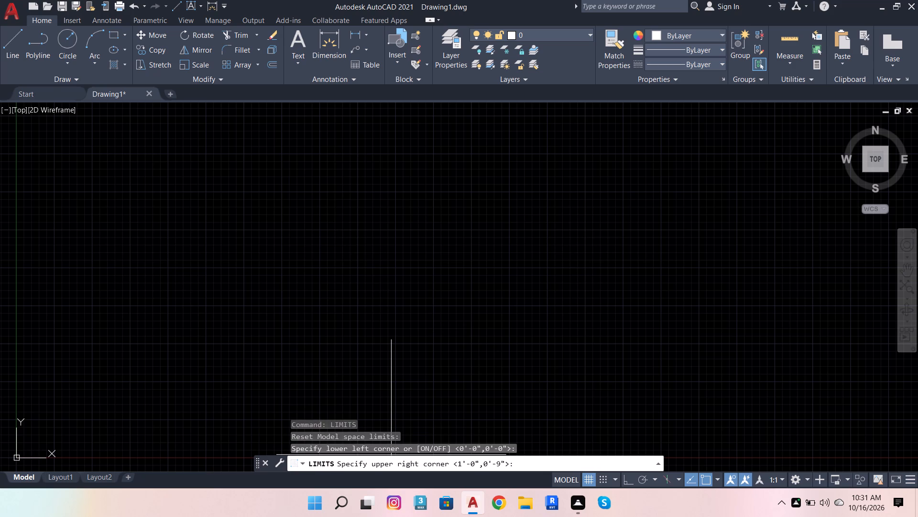
{"action": "left_click", "coordinate": [525, 462]}
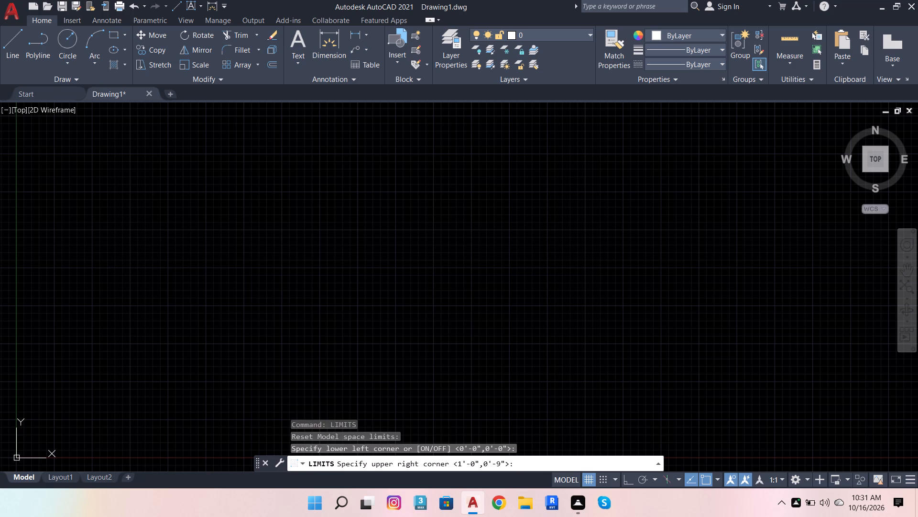
{"action": "type", "text": "30',50'"}
{"action": "key", "text": "Return"}
Zoom to All to fit the drawing limits in the view.
{"action": "key", "text": "z"}
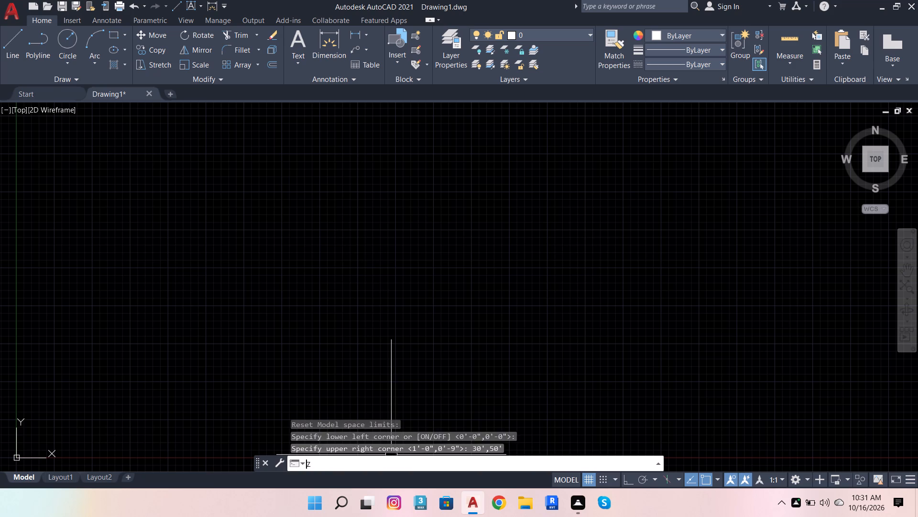
{"action": "key", "text": "Return"}
{"action": "key", "text": "a"}
{"action": "key", "text": "Return"}
With Ortho on, draw a 6'2" horizontal line to the right in the upper part of the drawing area.
{"action": "scroll", "coordinate": [1, 373], "scroll_direction": "down", "scroll_amount": 3}
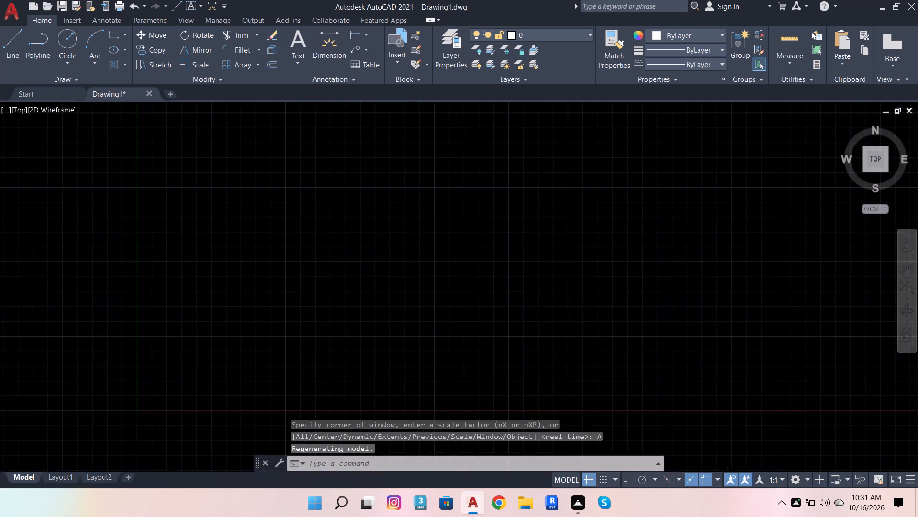
{"action": "scroll", "coordinate": [317, 351], "scroll_direction": "up", "scroll_amount": 2}
{"action": "left_click", "coordinate": [0, 45]}
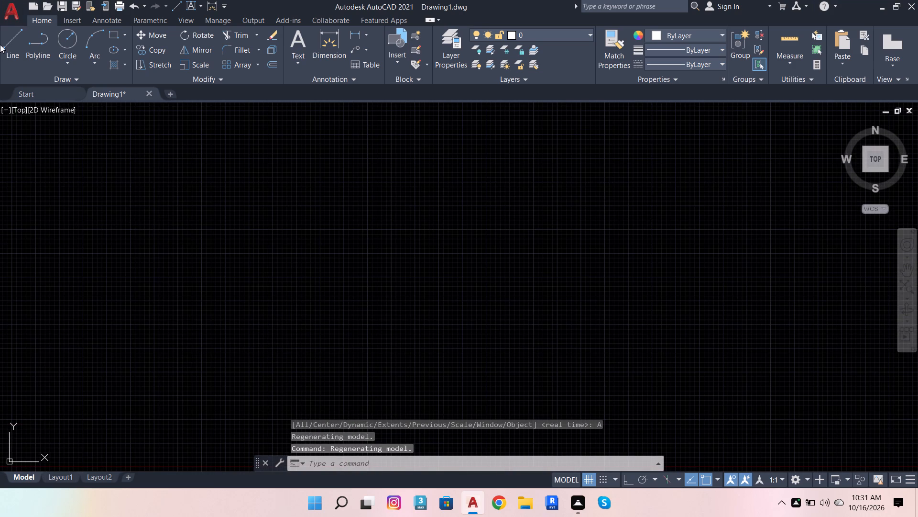
{"action": "left_click", "coordinate": [118, 234]}
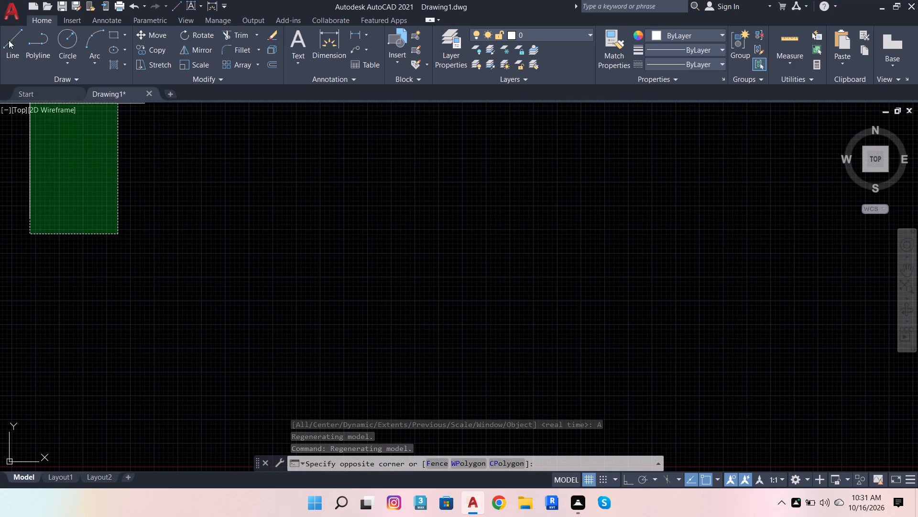
{"action": "left_click", "coordinate": [16, 36]}
{"action": "left_click", "coordinate": [85, 194]}
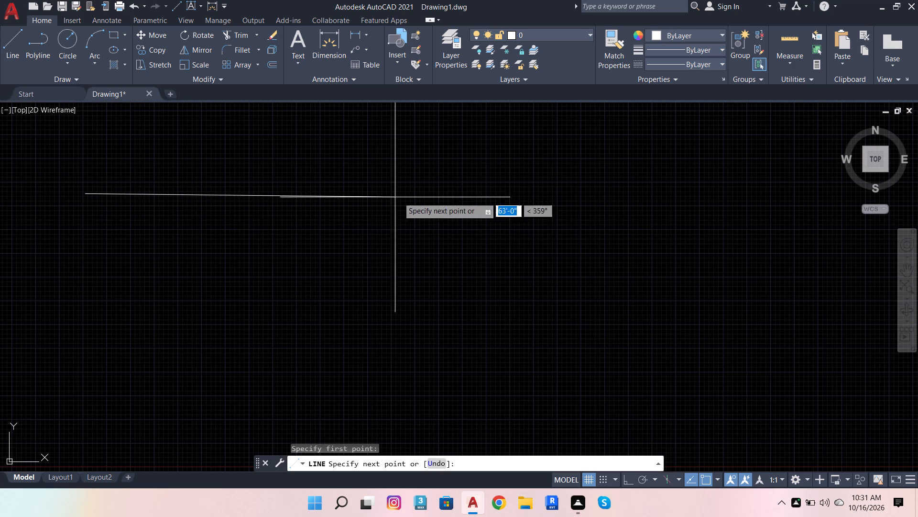
{"action": "left_click", "coordinate": [628, 475]}
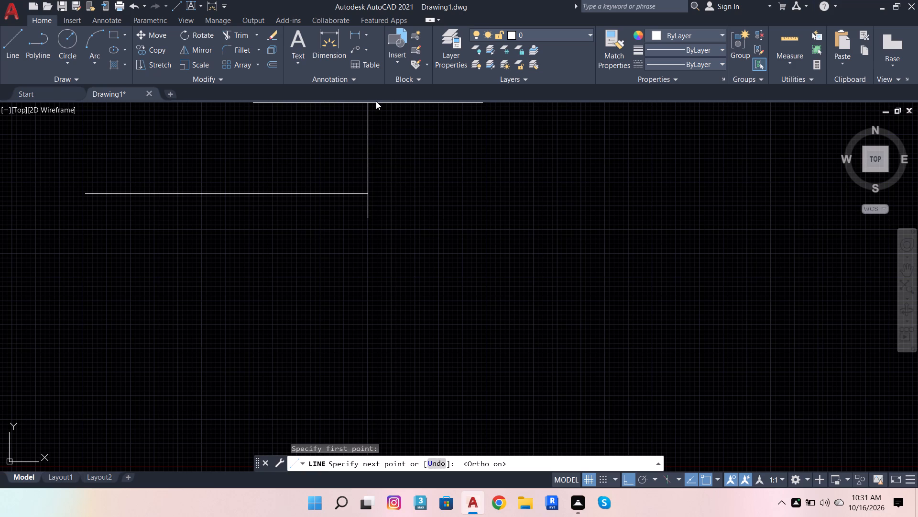
{"action": "type", "text": "6'2"}
{"action": "key", "text": "Return"}
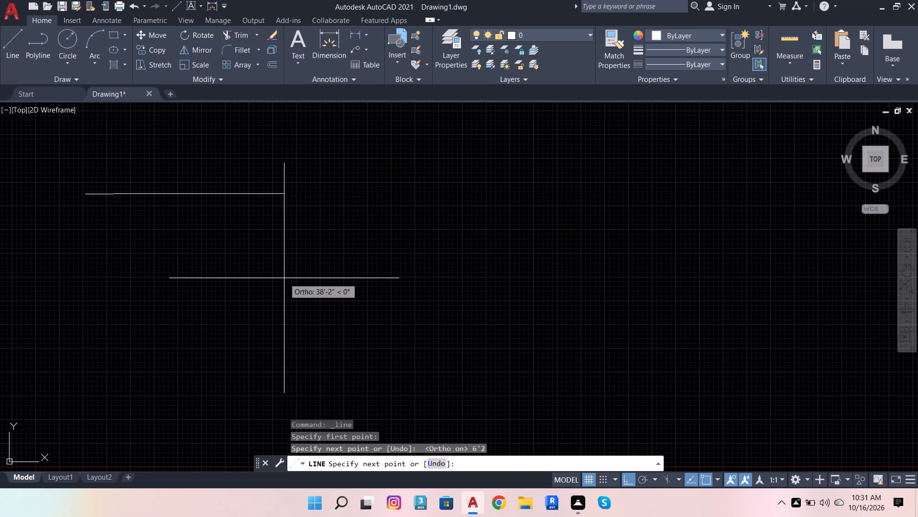
Continue the line 2' down and 6'2" back to the left, and close it at the start point as a rectangle.
{"action": "scroll", "coordinate": [234, 327], "scroll_direction": "down", "scroll_amount": 3}
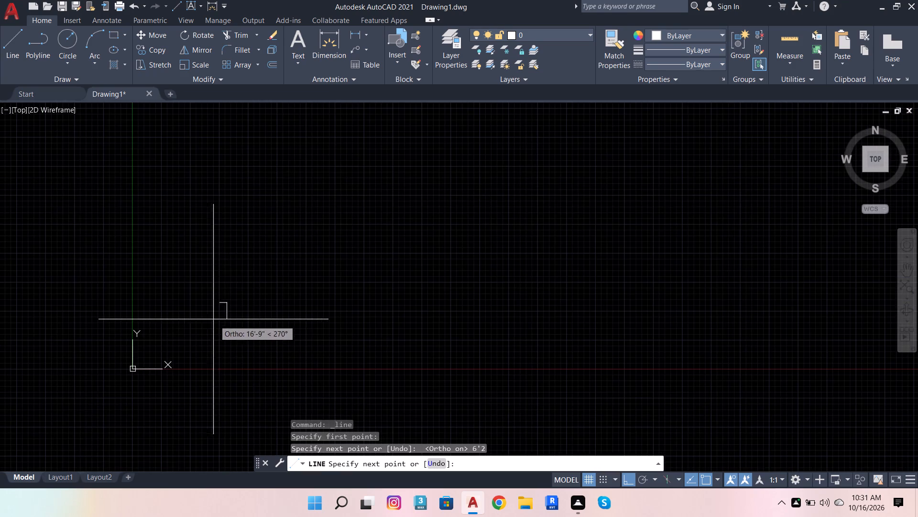
{"action": "scroll", "coordinate": [209, 308], "scroll_direction": "up", "scroll_amount": 3}
{"action": "scroll", "coordinate": [256, 317], "scroll_direction": "up", "scroll_amount": 1}
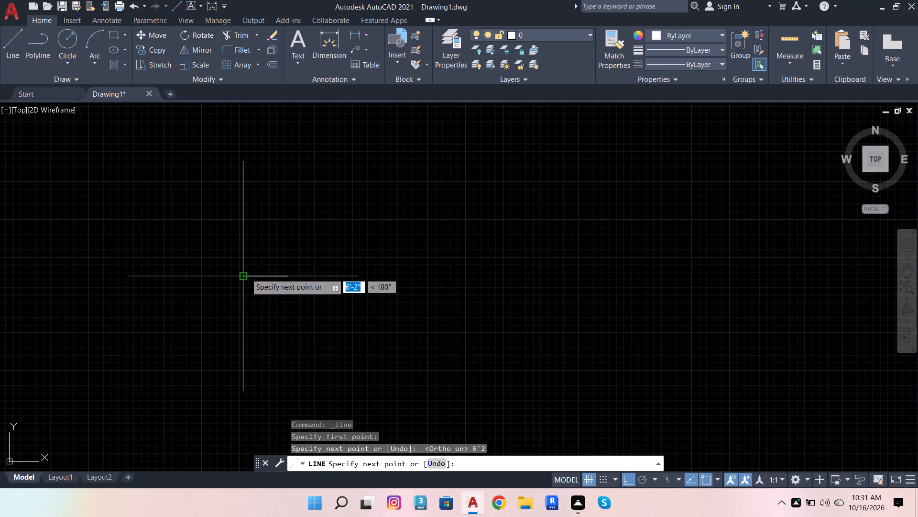
{"action": "scroll", "coordinate": [283, 293], "scroll_direction": "up", "scroll_amount": 1}
{"action": "type", "text": "2'"}
{"action": "key", "text": "Return"}
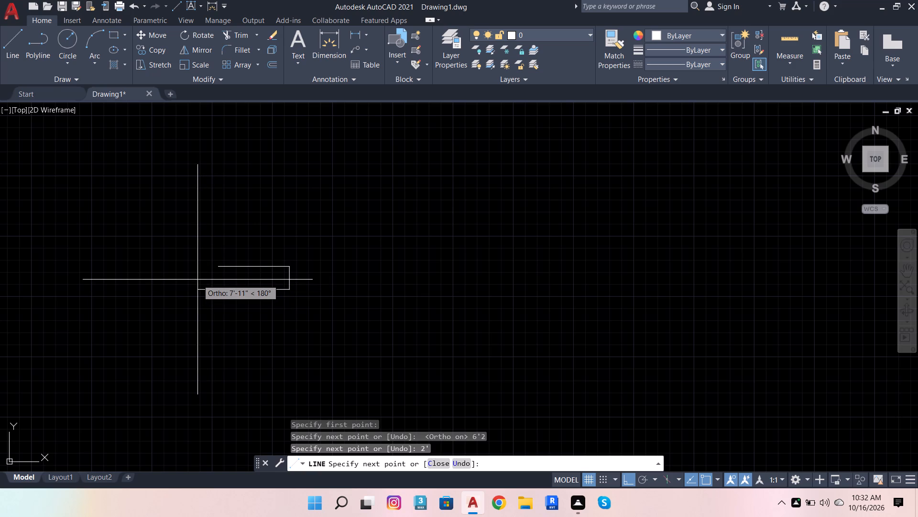
{"action": "type", "text": "6'2"}
{"action": "key", "text": "Return"}
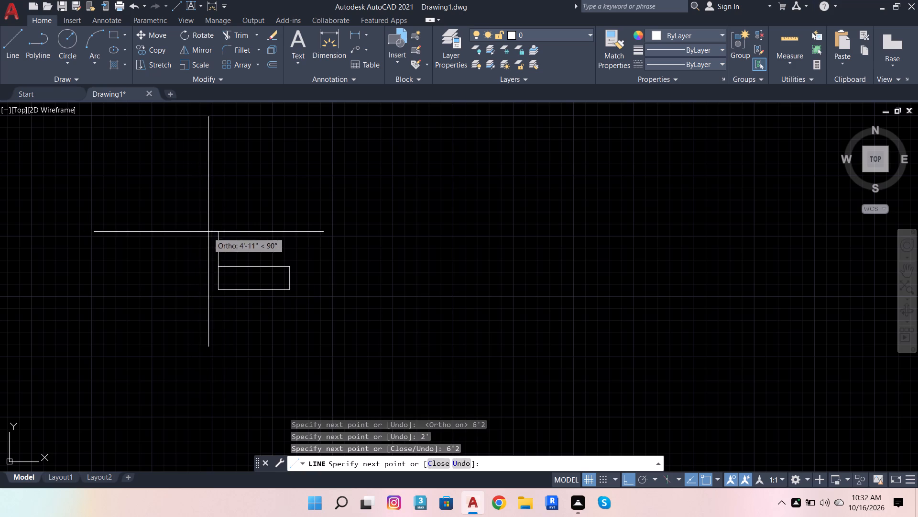
{"action": "left_click", "coordinate": [215, 264]}
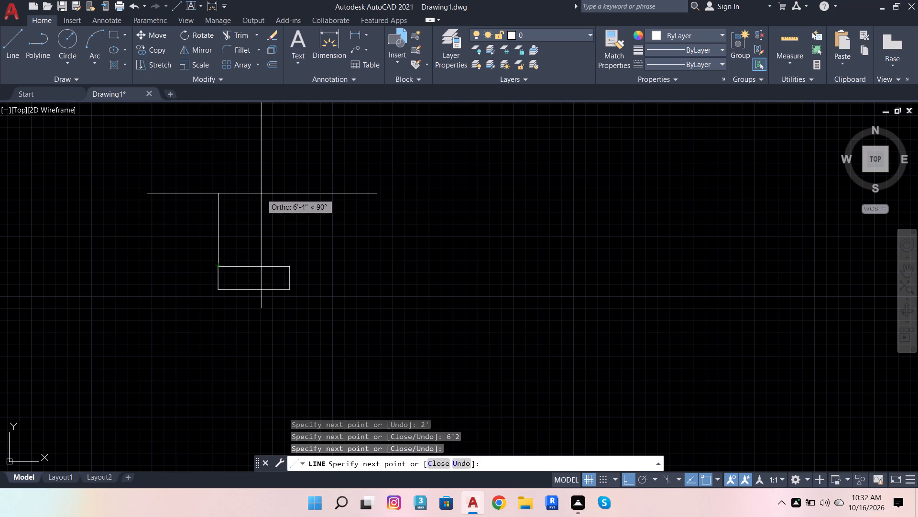
{"action": "key", "text": "Escape"}
Offset the rectangle's top edge upward and its left edge outward by 9" each.
{"action": "scroll", "coordinate": [255, 262], "scroll_direction": "up", "scroll_amount": 2}
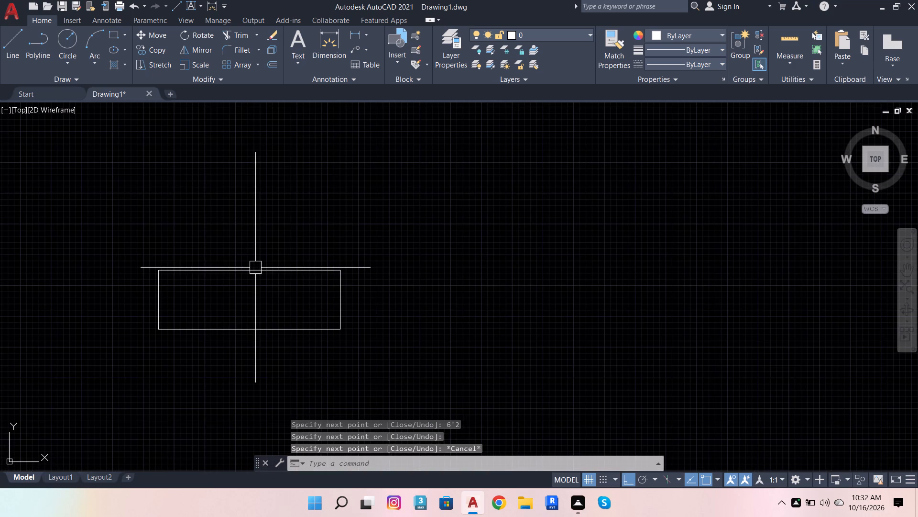
{"action": "left_click", "coordinate": [255, 268]}
{"action": "left_click", "coordinate": [270, 66]}
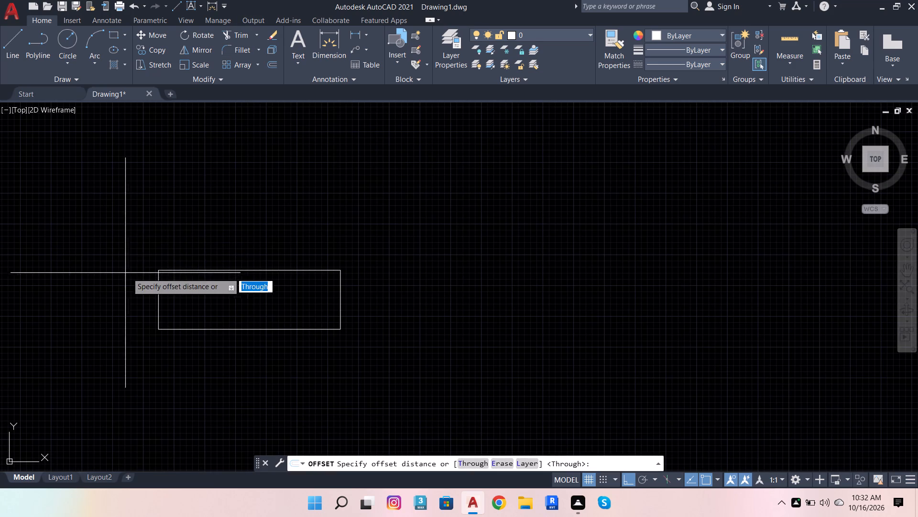
{"action": "left_click", "coordinate": [163, 269]}
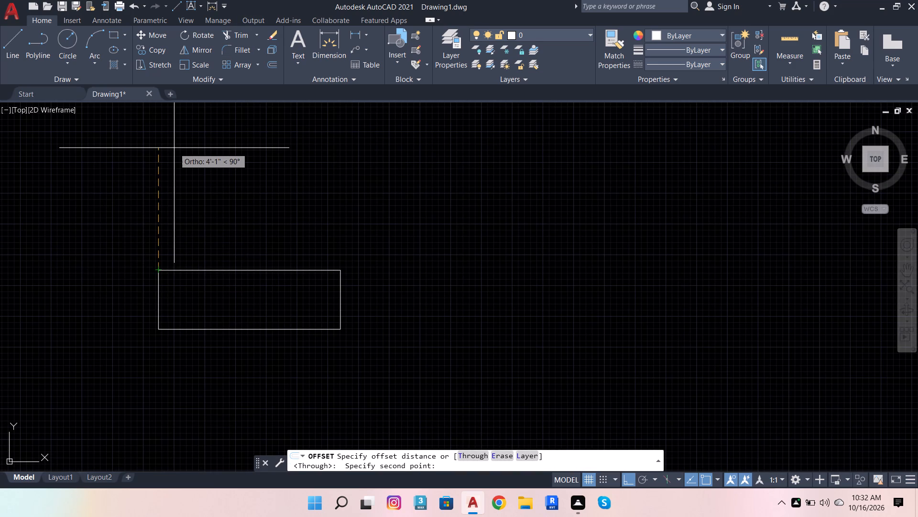
{"action": "key", "text": "9"}
{"action": "key", "text": "Return"}
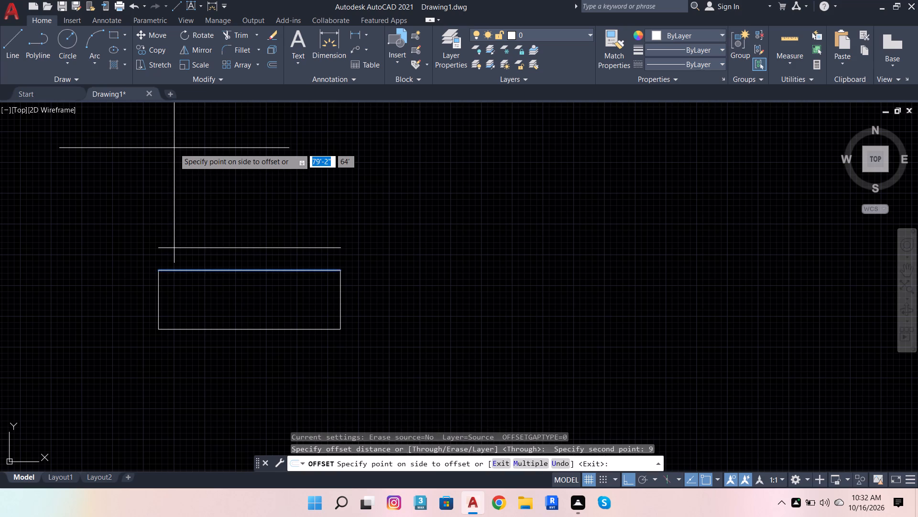
{"action": "left_click", "coordinate": [174, 148]}
{"action": "left_click", "coordinate": [163, 284]}
{"action": "left_click", "coordinate": [113, 281]}
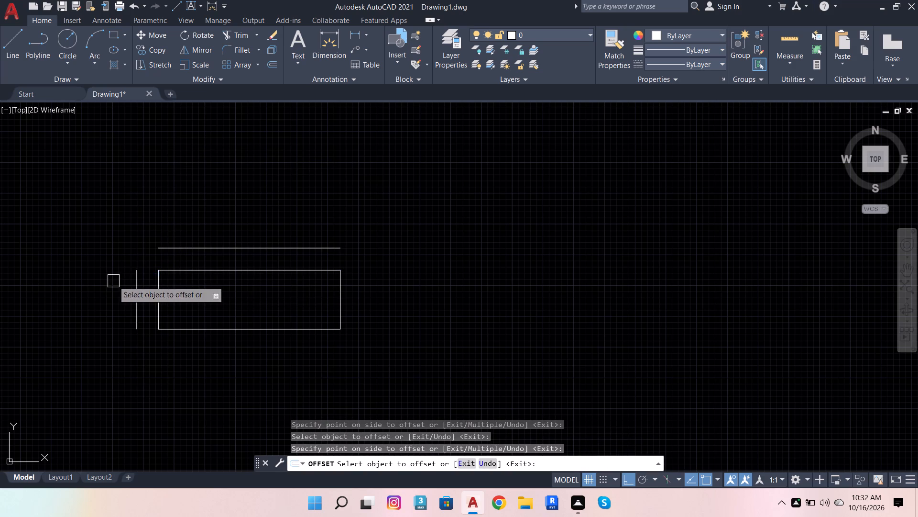
Offset the rectangle's right edge outward by 4.5".
{"action": "left_click", "coordinate": [273, 67]}
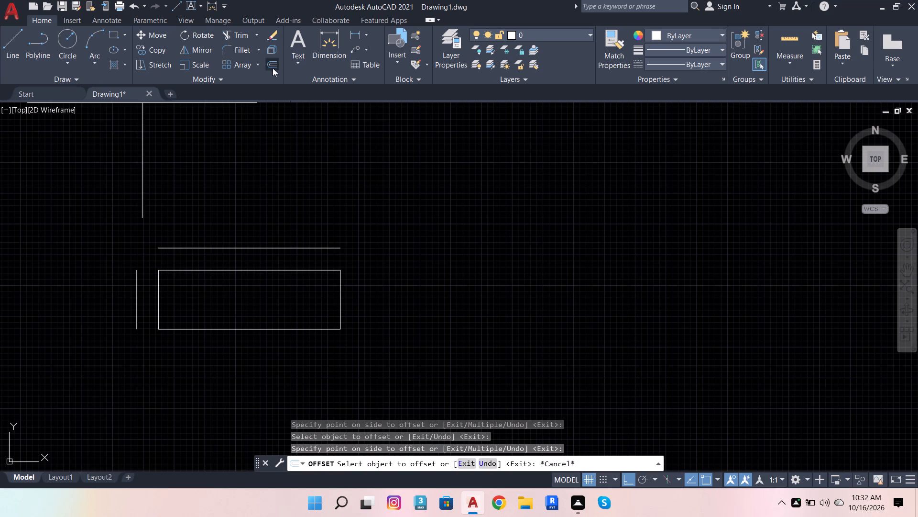
{"action": "left_click", "coordinate": [340, 279]}
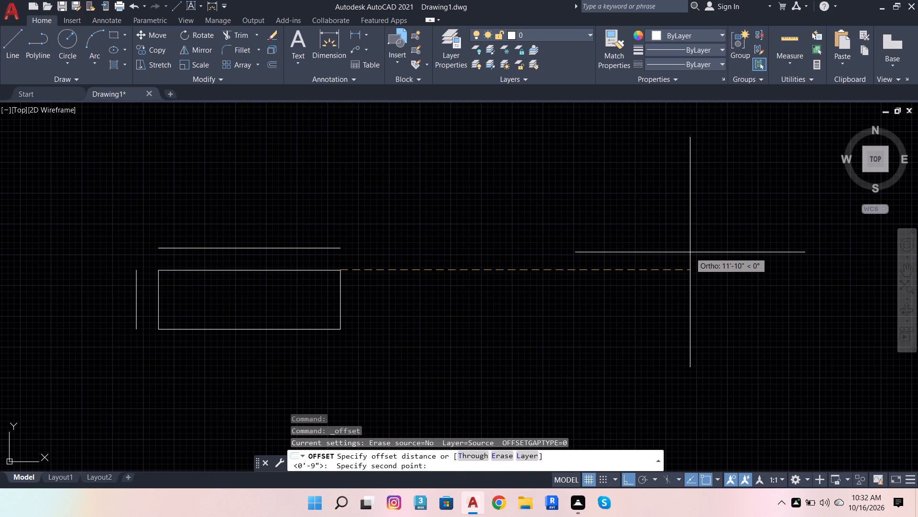
{"action": "type", "text": "4.5"}
{"action": "key", "text": "Return"}
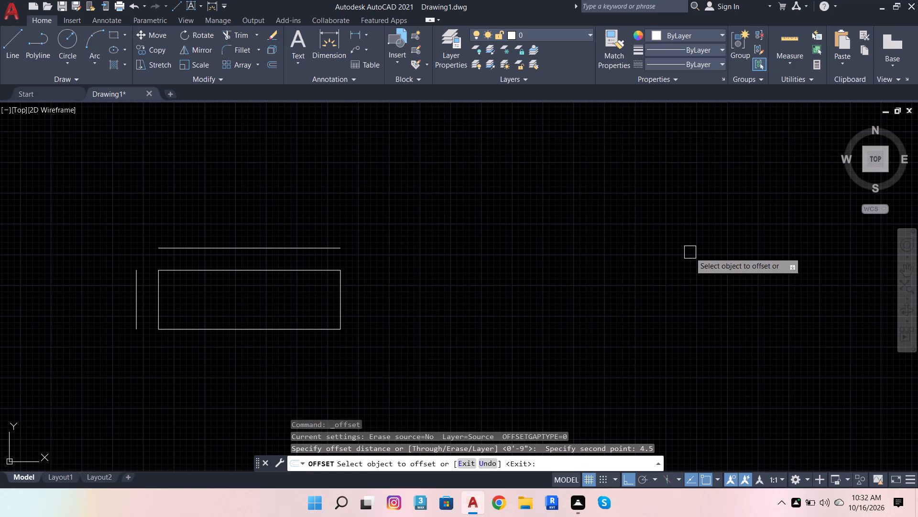
{"action": "left_click", "coordinate": [337, 304]}
{"action": "left_click", "coordinate": [427, 293]}
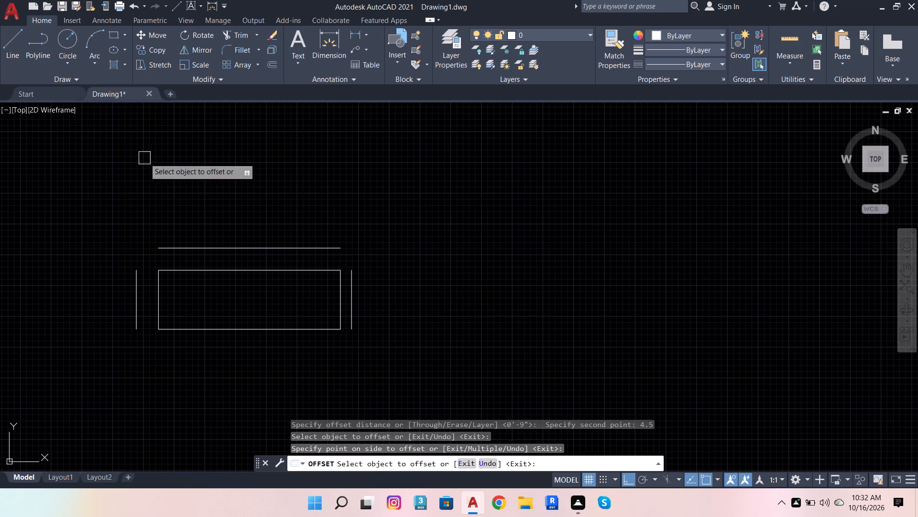
Use Fillet with the Multiple option to join the top offset line to the right and left offset lines at square corners.
{"action": "left_click", "coordinate": [232, 48]}
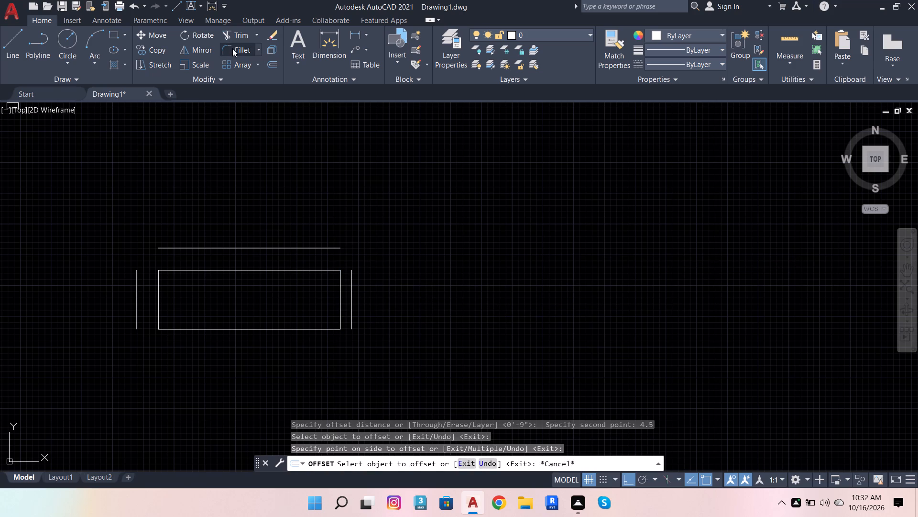
{"action": "left_click", "coordinate": [573, 463]}
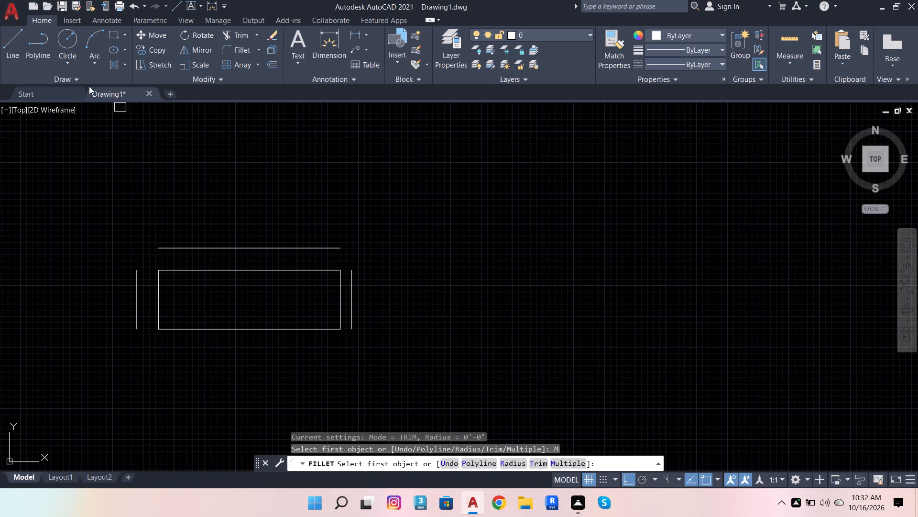
{"action": "left_click", "coordinate": [314, 246]}
{"action": "left_click", "coordinate": [354, 275]}
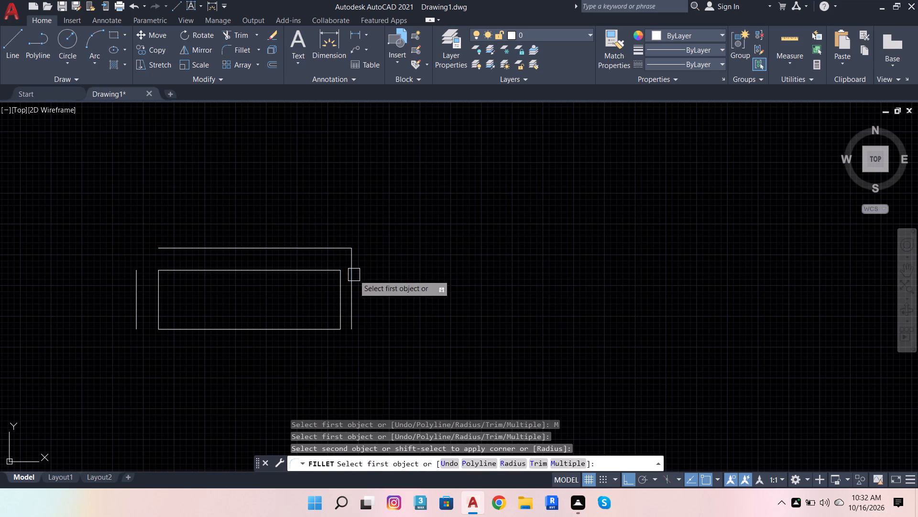
{"action": "left_click", "coordinate": [219, 247]}
{"action": "left_click", "coordinate": [139, 288]}
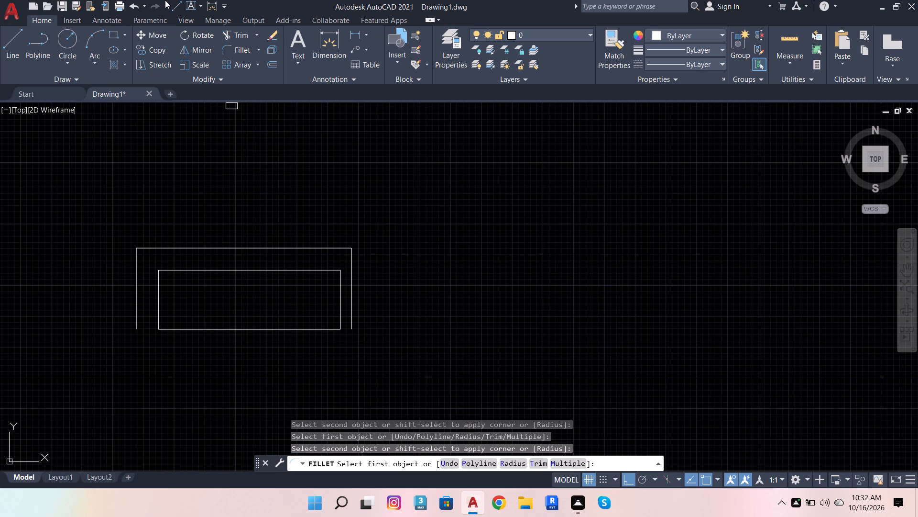
Offset the rectangle's bottom edge downward by 9".
{"action": "left_click", "coordinate": [274, 65]}
{"action": "left_click", "coordinate": [249, 328]}
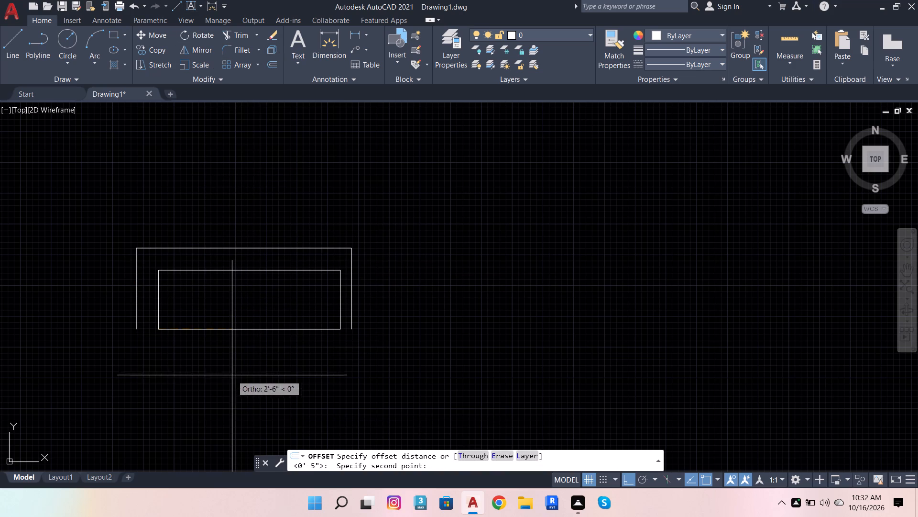
{"action": "key", "text": "9"}
{"action": "key", "text": "Return"}
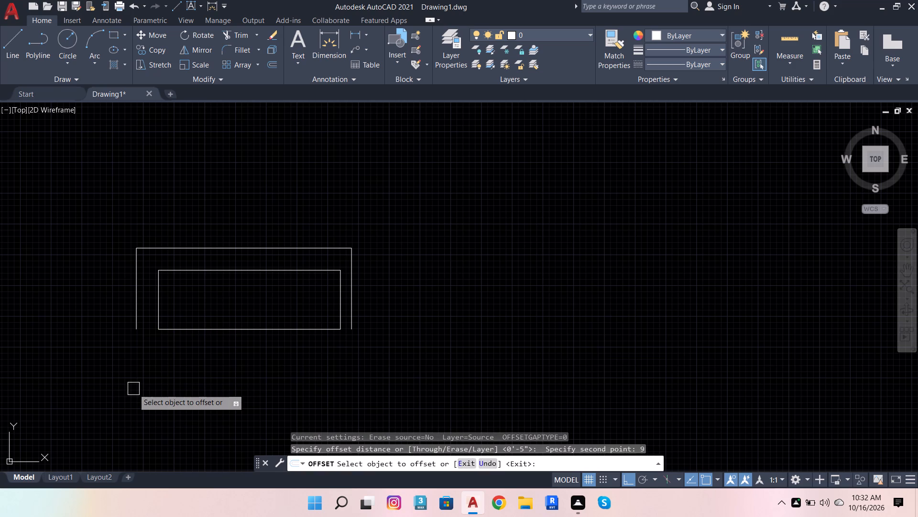
{"action": "left_click", "coordinate": [183, 330]}
{"action": "left_click", "coordinate": [190, 384]}
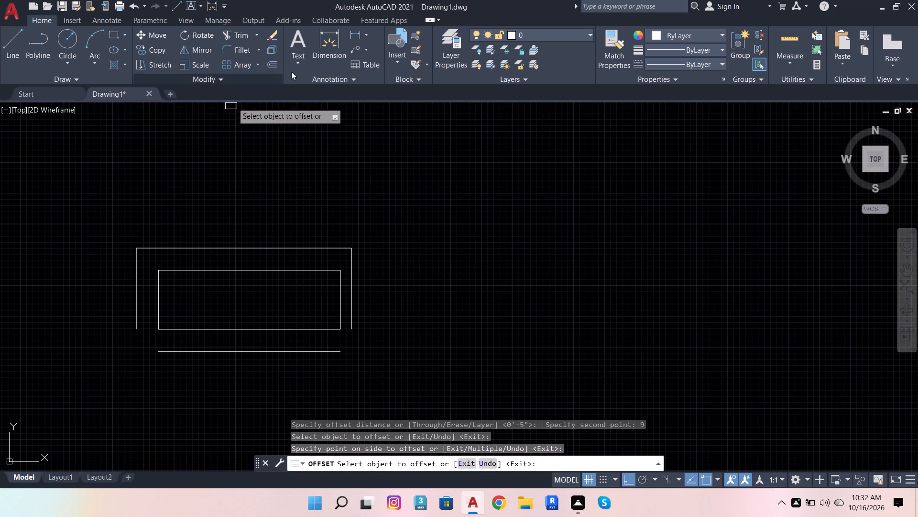
Offset the rectangle's bottom edge downward by 4.5" as a second line below it.
{"action": "left_click", "coordinate": [271, 65]}
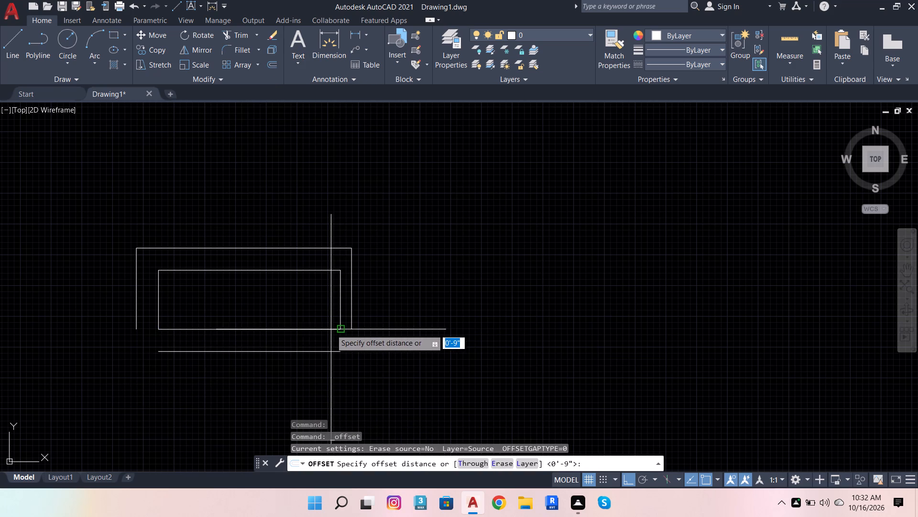
{"action": "left_click", "coordinate": [331, 329]}
{"action": "type", "text": "4.5"}
{"action": "key", "text": "Return"}
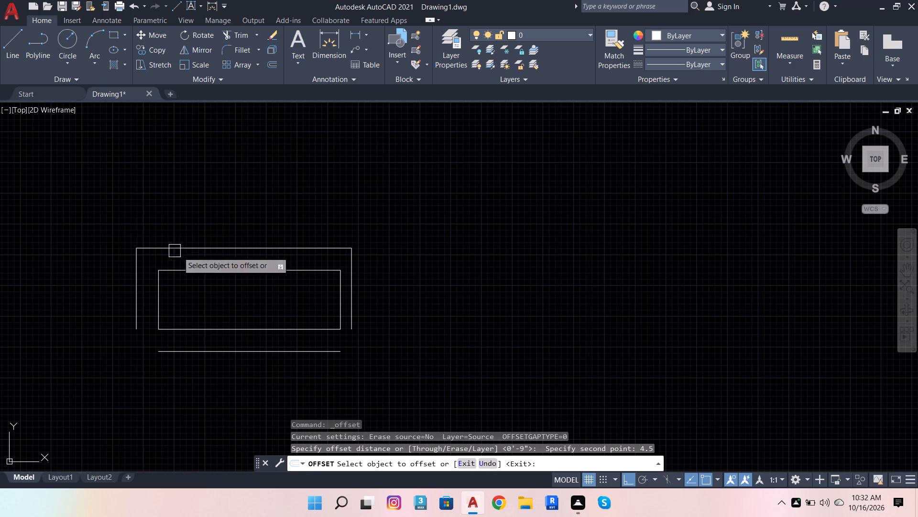
{"action": "left_click", "coordinate": [267, 330]}
{"action": "left_click", "coordinate": [417, 417]}
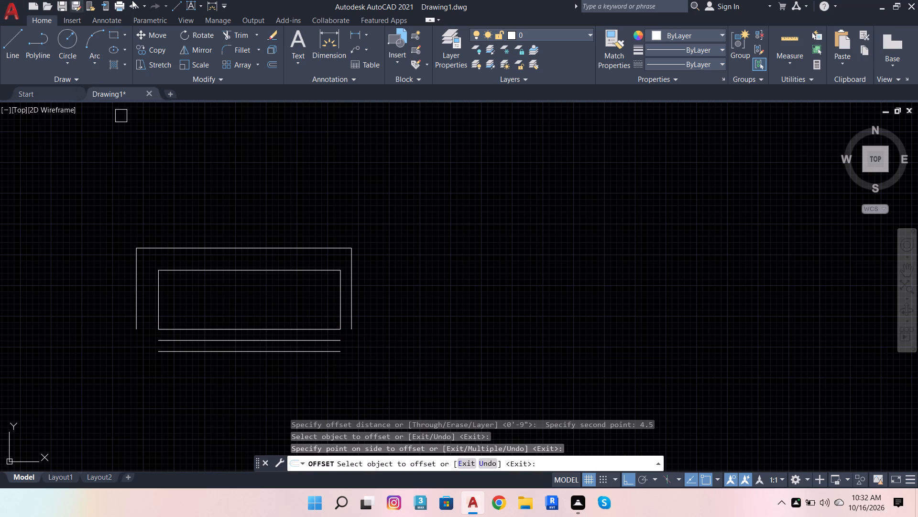
Use Fillet with the Multiple option to join the 9" bottom offset line to the left outer line.
{"action": "left_click", "coordinate": [239, 49]}
{"action": "left_click", "coordinate": [571, 463]}
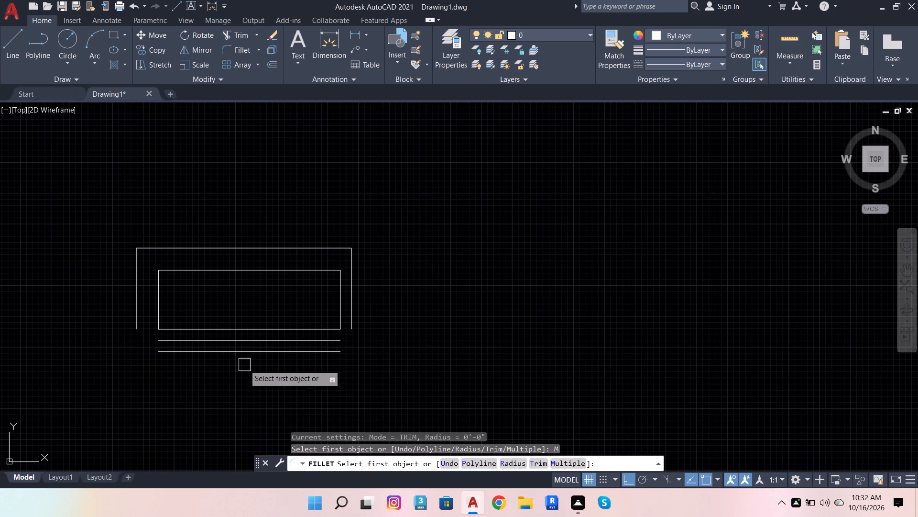
{"action": "left_click", "coordinate": [239, 358]}
{"action": "left_click", "coordinate": [136, 317]}
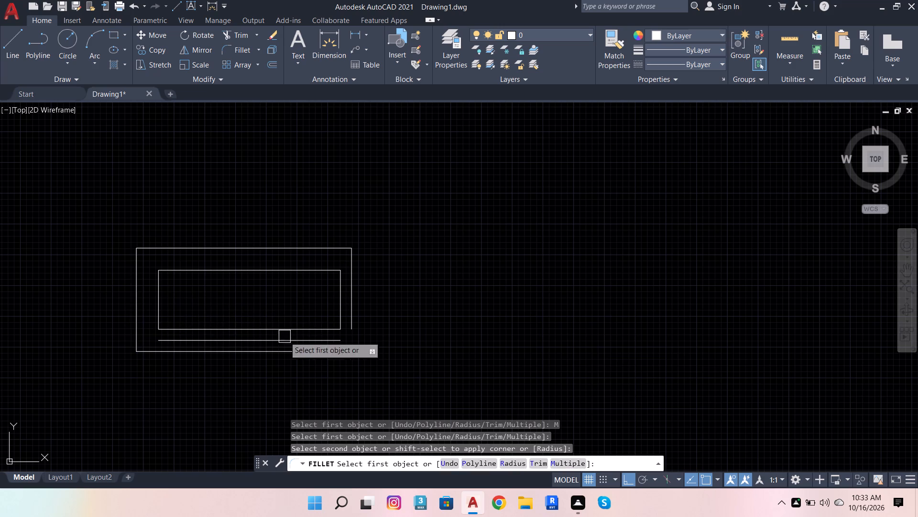
Fillet the 4.5" bottom offset line with the right outer wall line to form a square corner.
{"action": "scroll", "coordinate": [339, 343], "scroll_direction": "up", "scroll_amount": 3}
{"action": "left_click", "coordinate": [321, 333]}
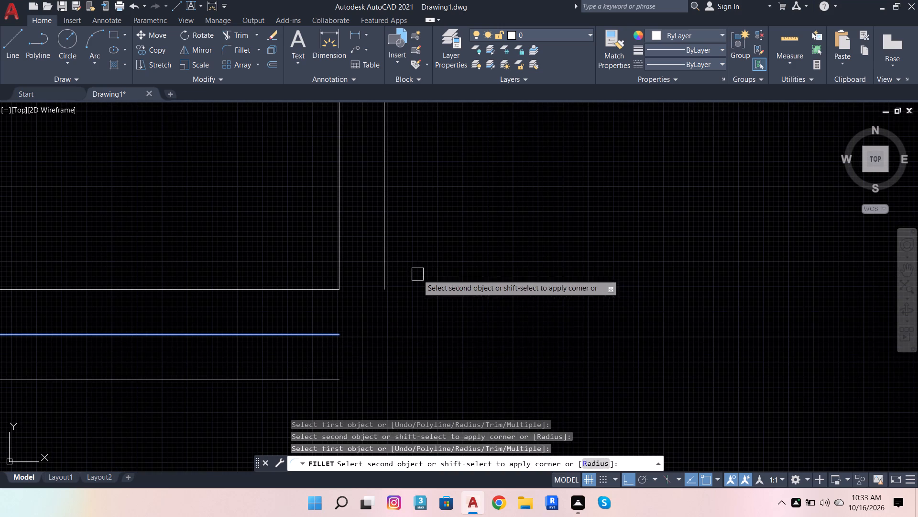
{"action": "left_click", "coordinate": [382, 273]}
{"action": "scroll", "coordinate": [452, 248], "scroll_direction": "down", "scroll_amount": 3}
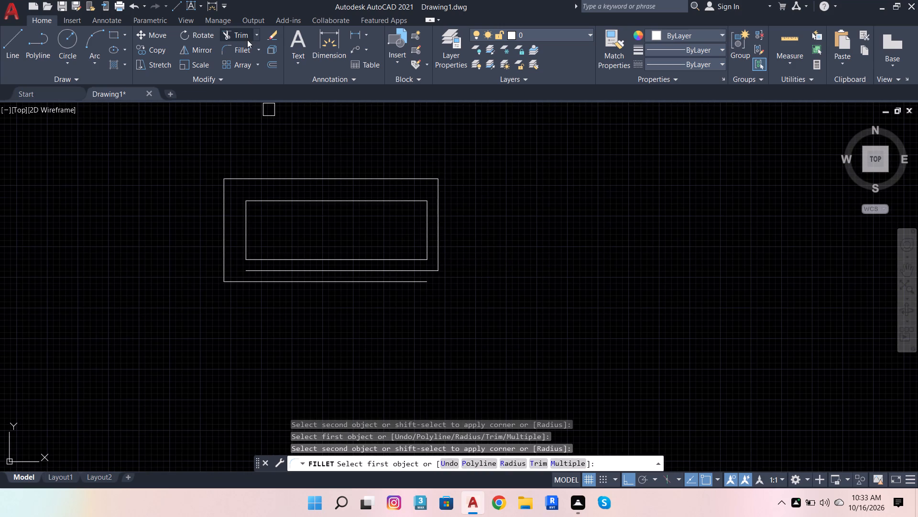
Using Trim's extend option, extend the rectangle's left edge to the 9" bottom line and its right edge to the 4.5" bottom line.
{"action": "left_click", "coordinate": [233, 31]}
{"action": "scroll", "coordinate": [266, 219], "scroll_direction": "down", "scroll_amount": 2}
{"action": "scroll", "coordinate": [264, 235], "scroll_direction": "up", "scroll_amount": 3}
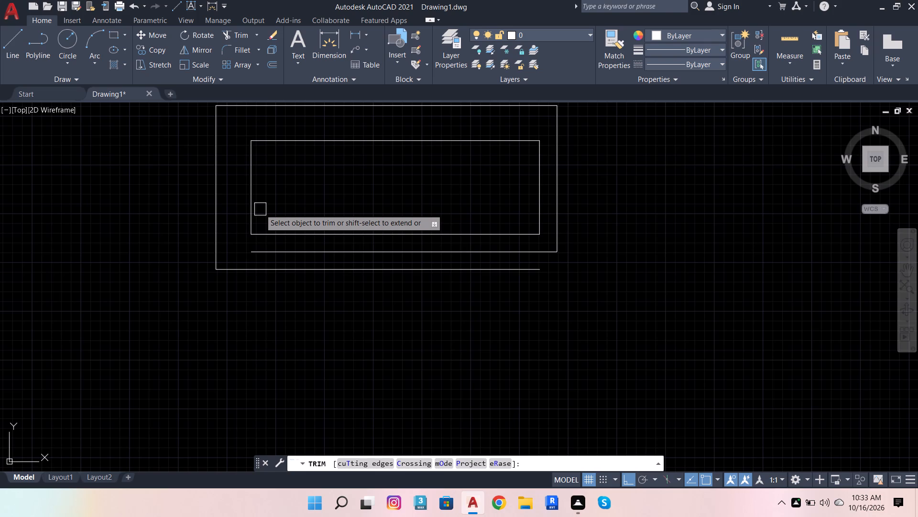
{"action": "left_click", "coordinate": [256, 205], "text": "shift"}
{"action": "left_click", "coordinate": [249, 212], "text": "shift"}
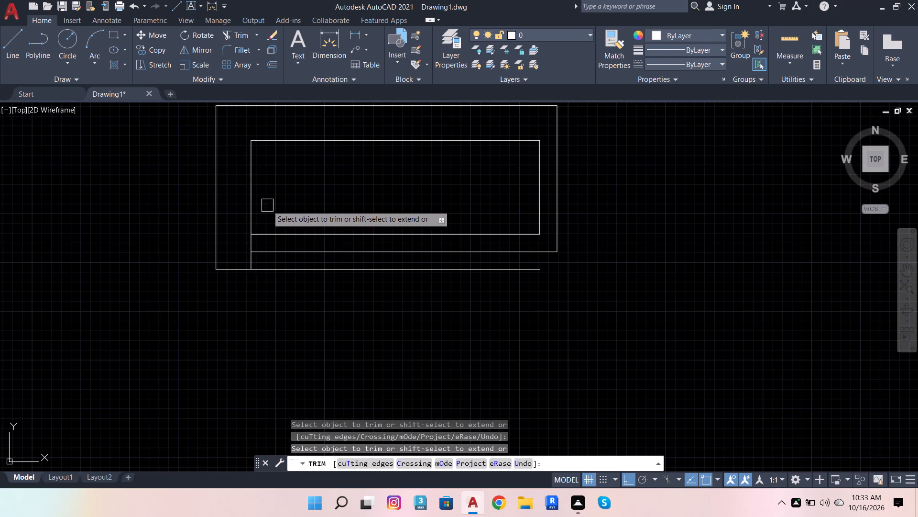
{"action": "left_click", "coordinate": [326, 252]}
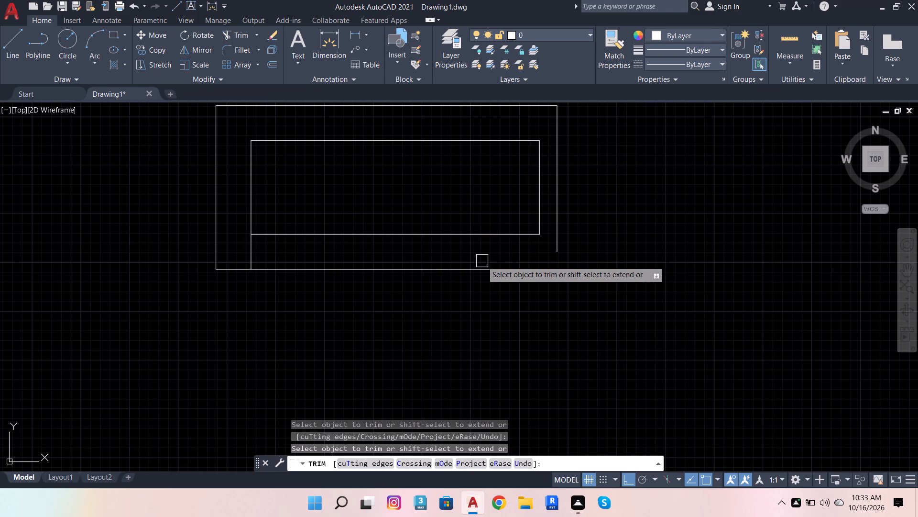
{"action": "key", "text": "ctrl+z"}
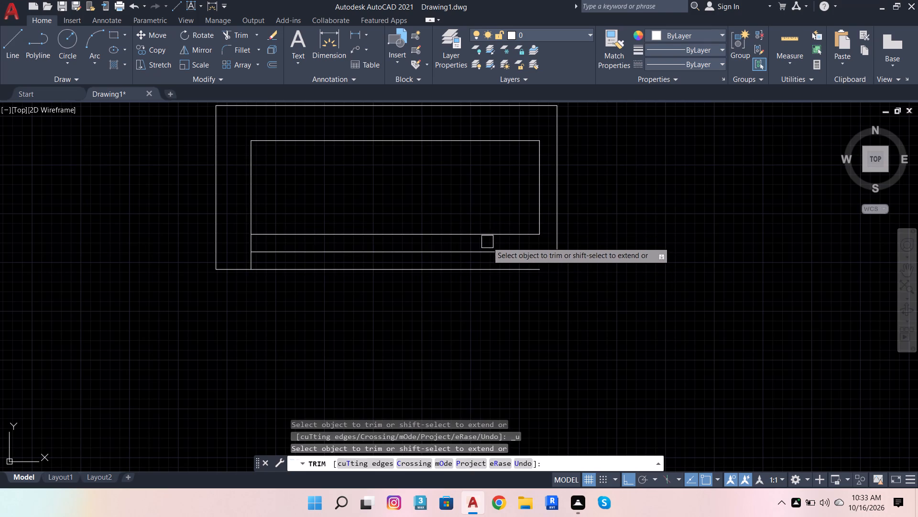
{"action": "left_click", "coordinate": [487, 249], "text": "shift"}
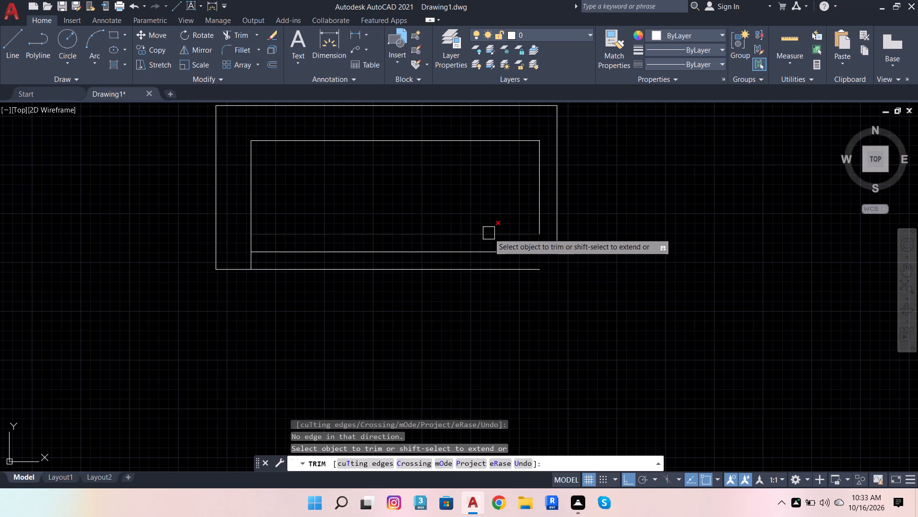
{"action": "left_click", "coordinate": [537, 208], "text": "shift"}
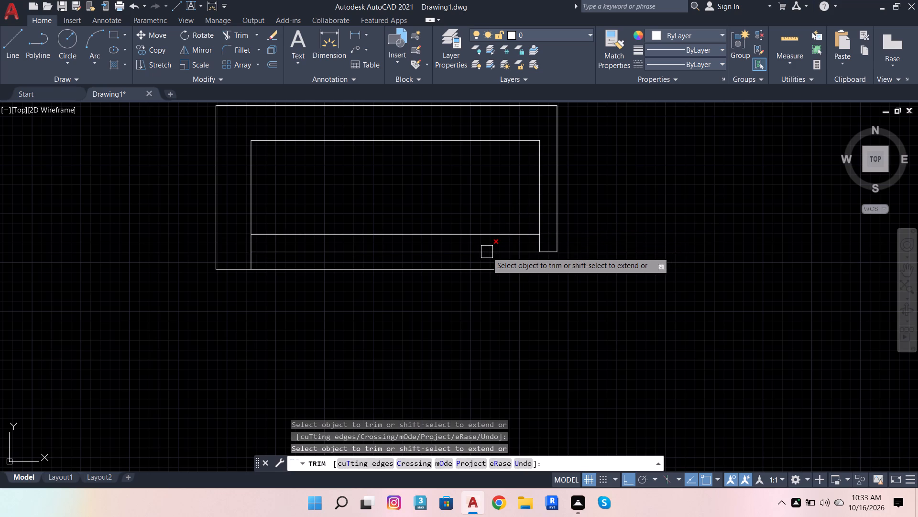
Trim away the 4.5" and 9" bottom offset lines between the two side walls, leaving the wall ends closed.
{"action": "left_click", "coordinate": [486, 252]}
{"action": "left_click", "coordinate": [510, 274]}
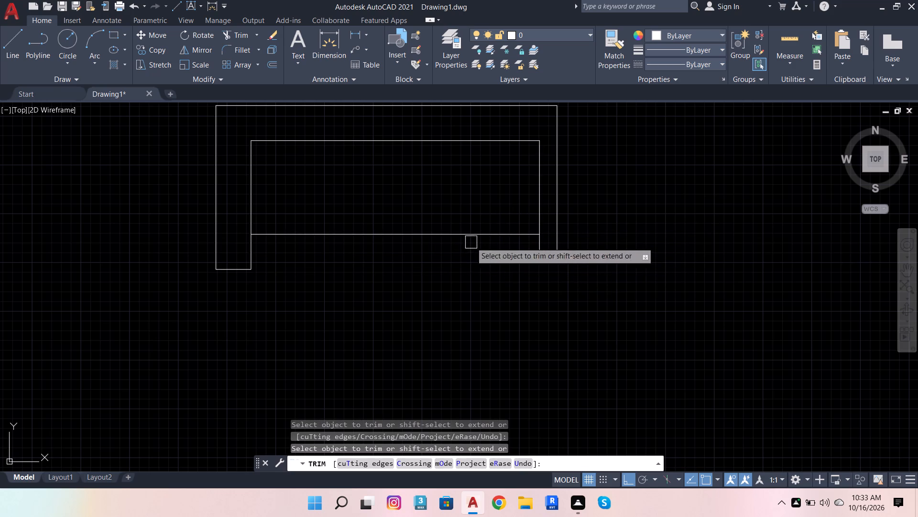
{"action": "scroll", "coordinate": [475, 283], "scroll_direction": "down", "scroll_amount": 2}
{"action": "key", "text": "Escape"}
{"action": "key", "text": "Escape"}
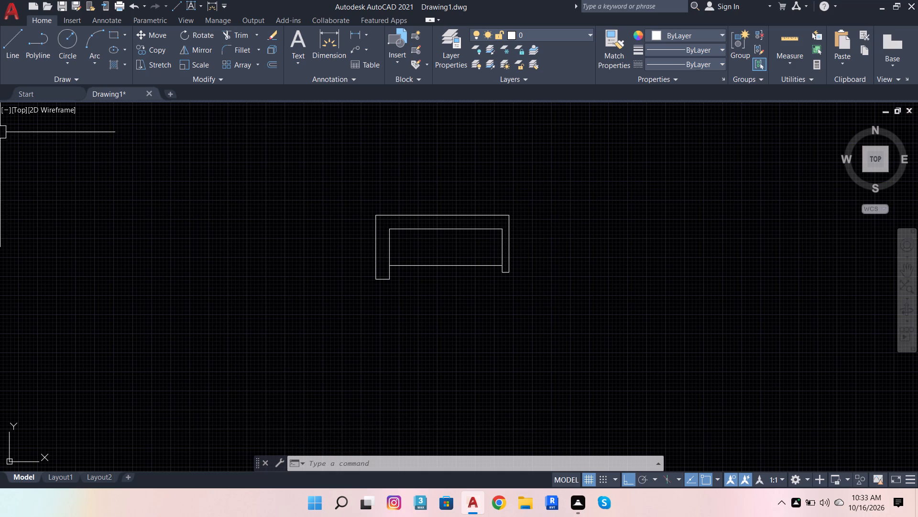
Hatch the area between the inner and outer wall lines with the ANSI32 pattern.
{"action": "left_click", "coordinate": [116, 62]}
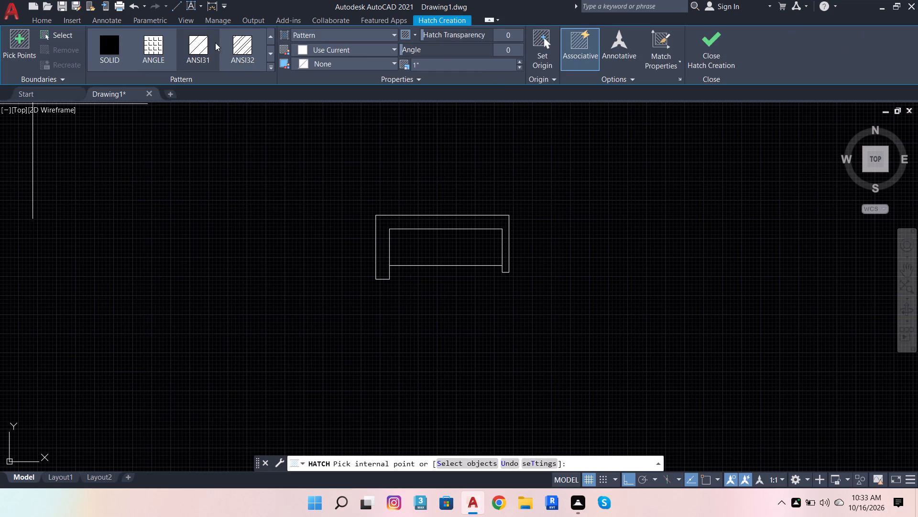
{"action": "left_click", "coordinate": [242, 43]}
{"action": "scroll", "coordinate": [381, 230], "scroll_direction": "up", "scroll_amount": 2}
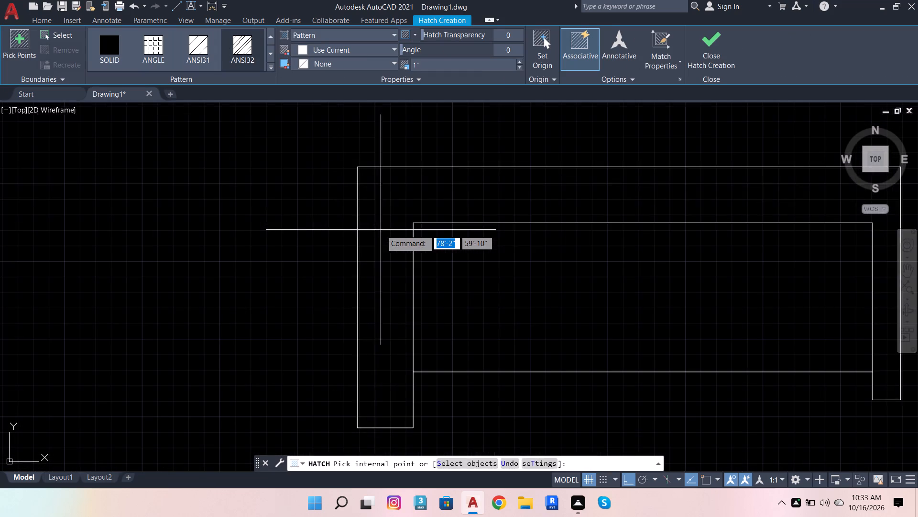
{"action": "scroll", "coordinate": [381, 230], "scroll_direction": "up", "scroll_amount": 1}
{"action": "left_click", "coordinate": [384, 227]}
{"action": "key", "text": "Escape"}
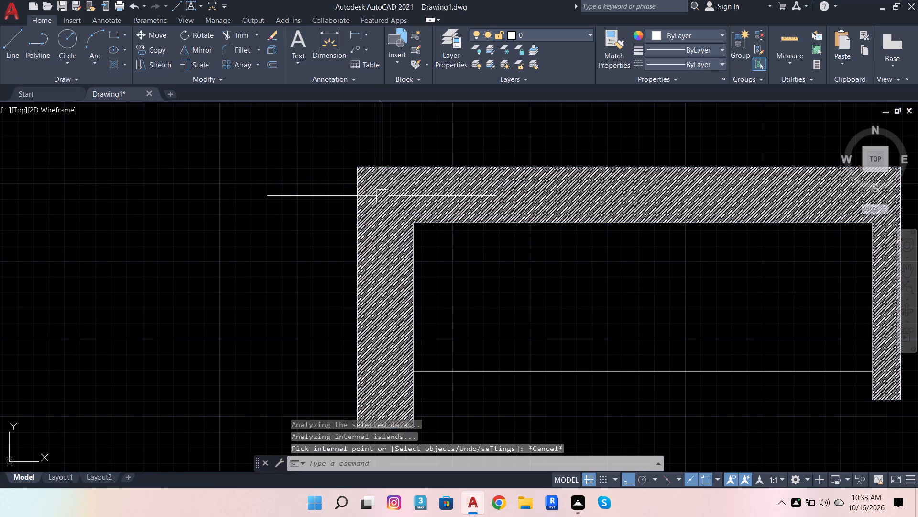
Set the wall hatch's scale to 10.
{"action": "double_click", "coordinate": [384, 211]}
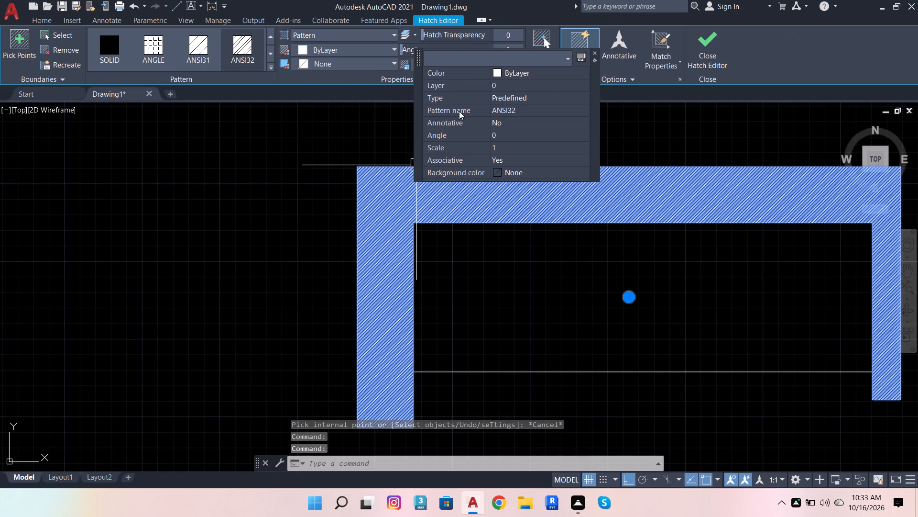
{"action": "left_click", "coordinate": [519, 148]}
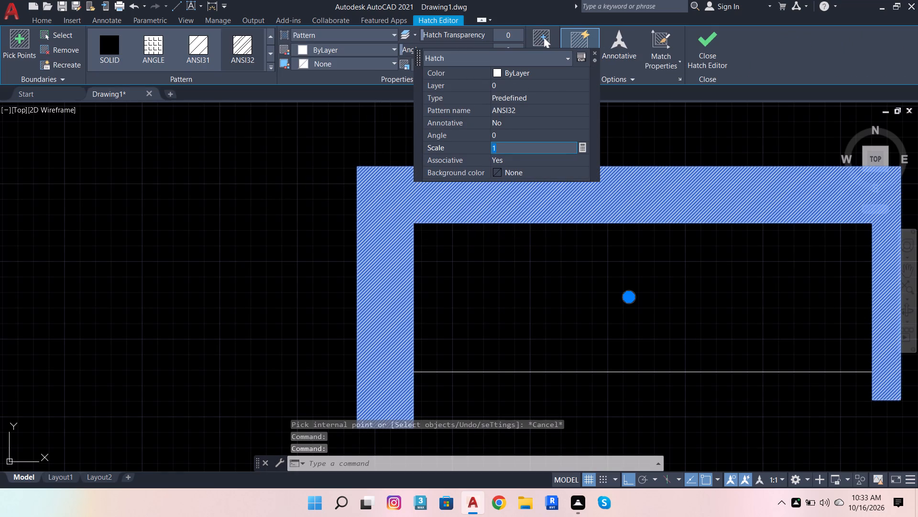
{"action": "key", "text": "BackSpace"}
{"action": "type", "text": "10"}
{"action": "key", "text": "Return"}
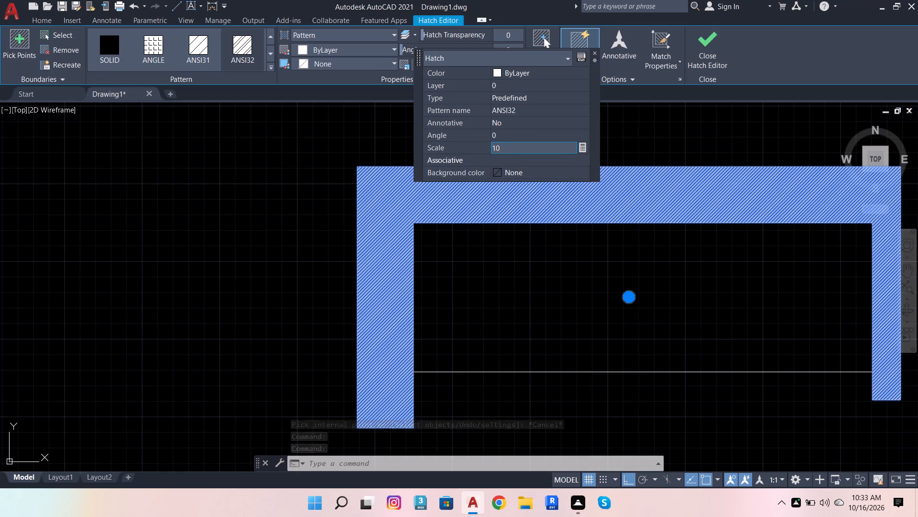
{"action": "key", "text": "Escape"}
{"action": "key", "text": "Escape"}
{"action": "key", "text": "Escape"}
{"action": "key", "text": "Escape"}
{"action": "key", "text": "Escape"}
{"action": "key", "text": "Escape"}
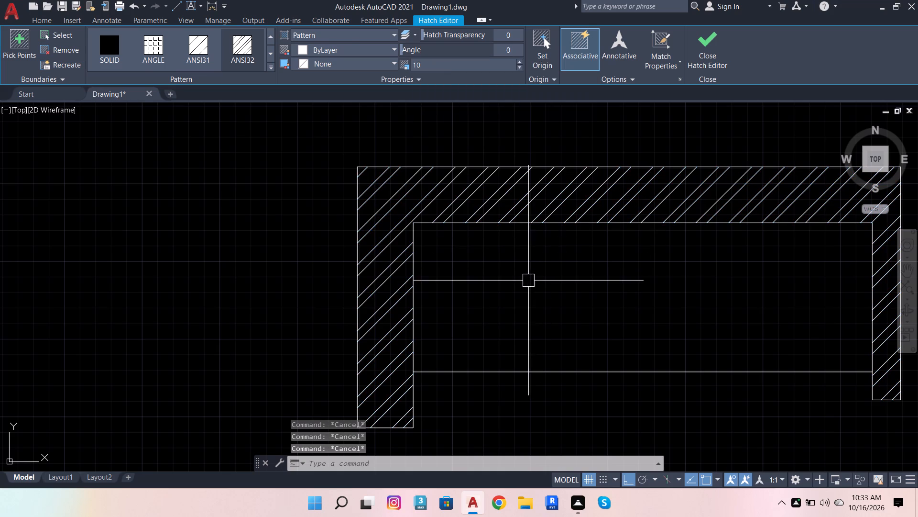
Set the wall hatch's scale to 5.
{"action": "scroll", "coordinate": [354, 200], "scroll_direction": "down", "scroll_amount": 2}
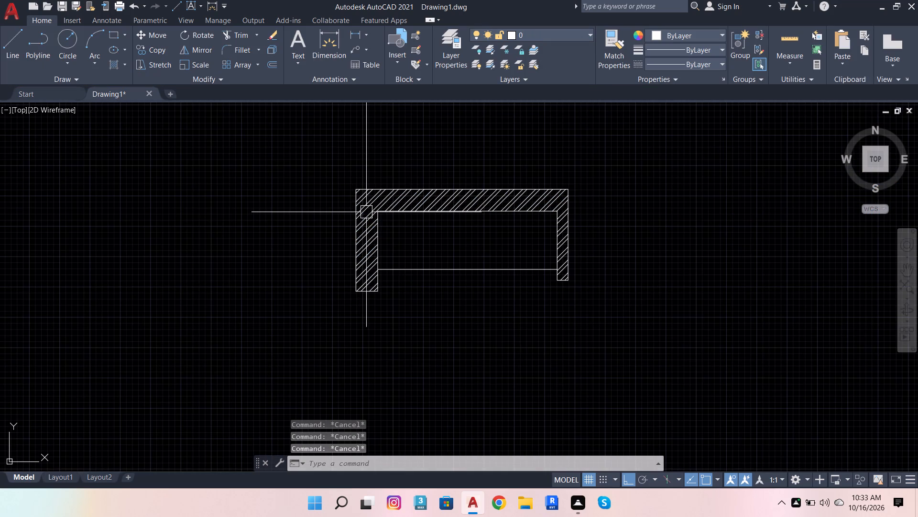
{"action": "scroll", "coordinate": [379, 201], "scroll_direction": "up", "scroll_amount": 3}
{"action": "double_click", "coordinate": [386, 202]}
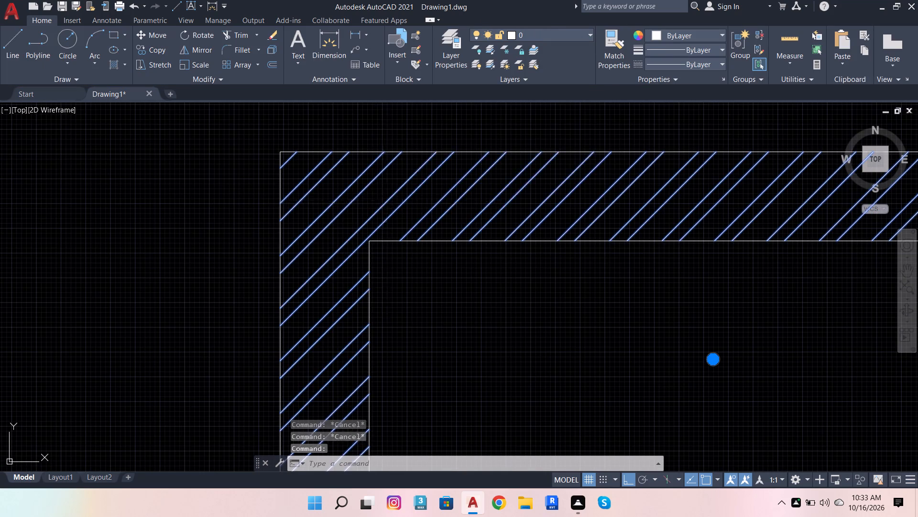
{"action": "left_click", "coordinate": [511, 164]}
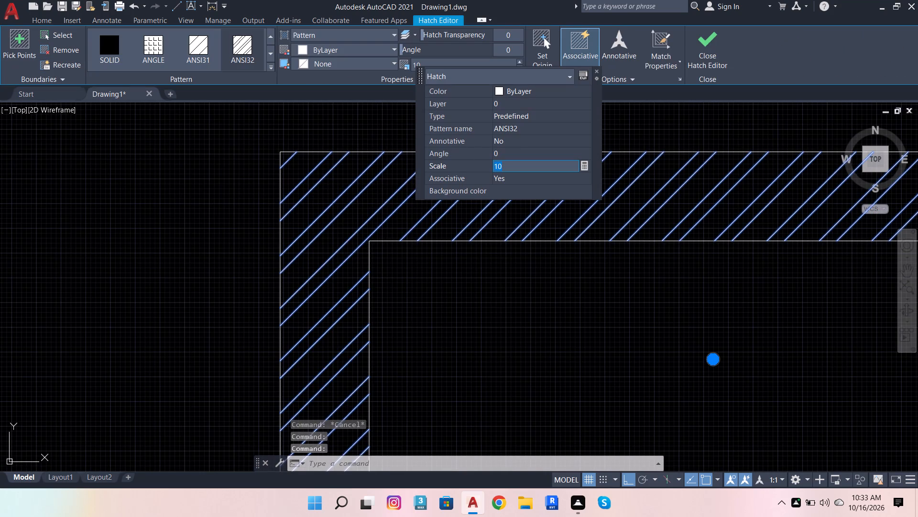
{"action": "key", "text": "BackSpace"}
{"action": "key", "text": "5"}
{"action": "key", "text": "Return"}
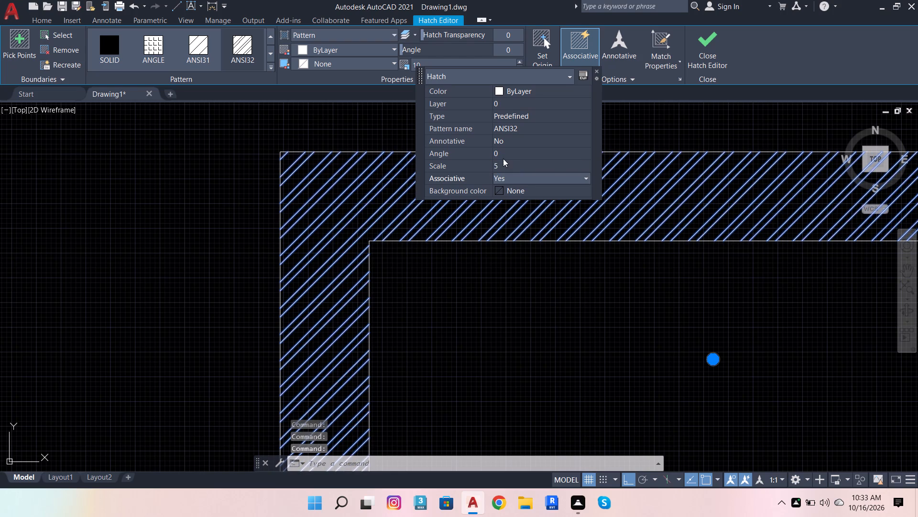
{"action": "scroll", "coordinate": [350, 245], "scroll_direction": "down", "scroll_amount": 3}
{"action": "left_click", "coordinate": [385, 267]}
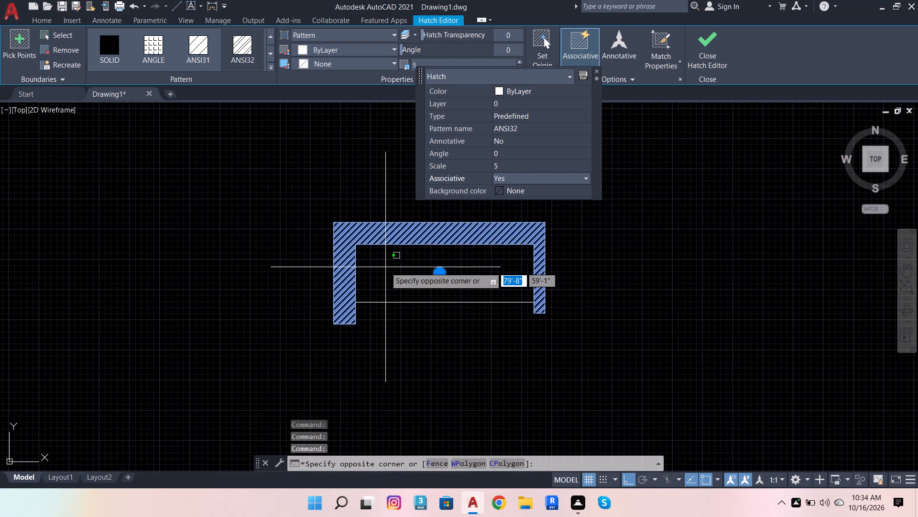
{"action": "key", "text": "Escape"}
{"action": "key", "text": "Escape"}
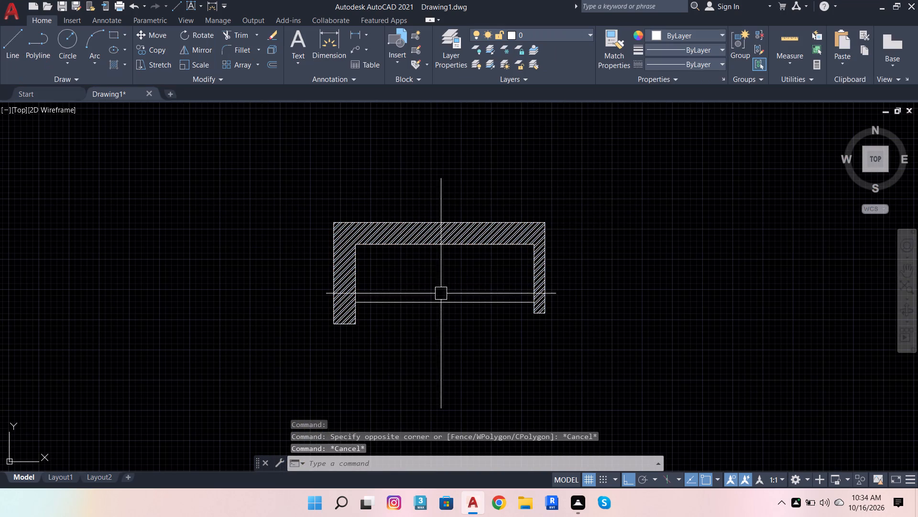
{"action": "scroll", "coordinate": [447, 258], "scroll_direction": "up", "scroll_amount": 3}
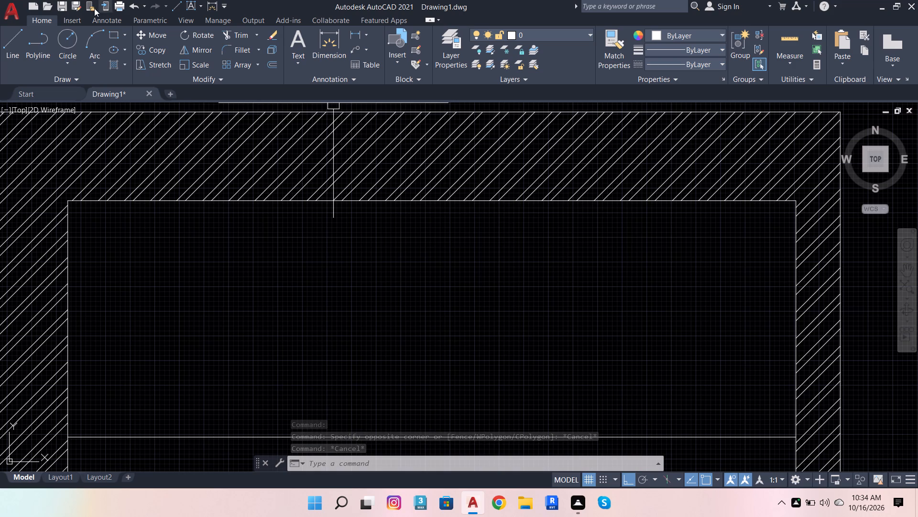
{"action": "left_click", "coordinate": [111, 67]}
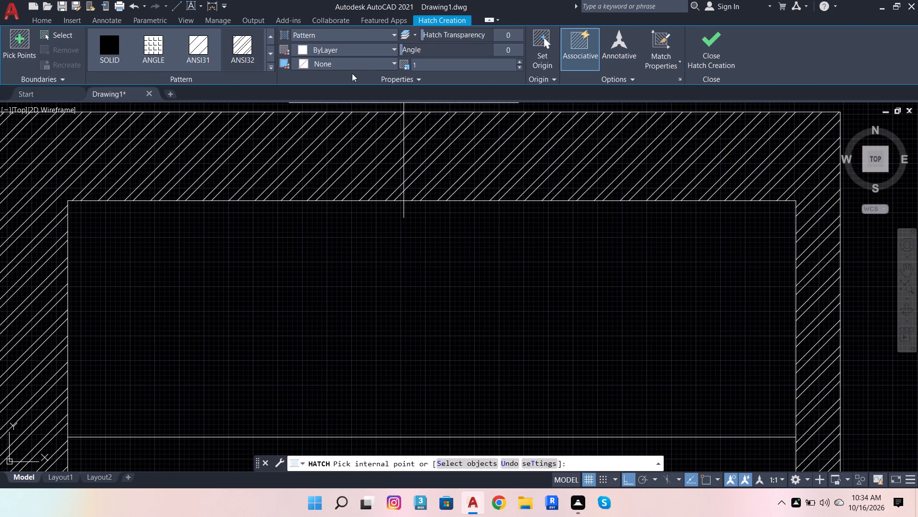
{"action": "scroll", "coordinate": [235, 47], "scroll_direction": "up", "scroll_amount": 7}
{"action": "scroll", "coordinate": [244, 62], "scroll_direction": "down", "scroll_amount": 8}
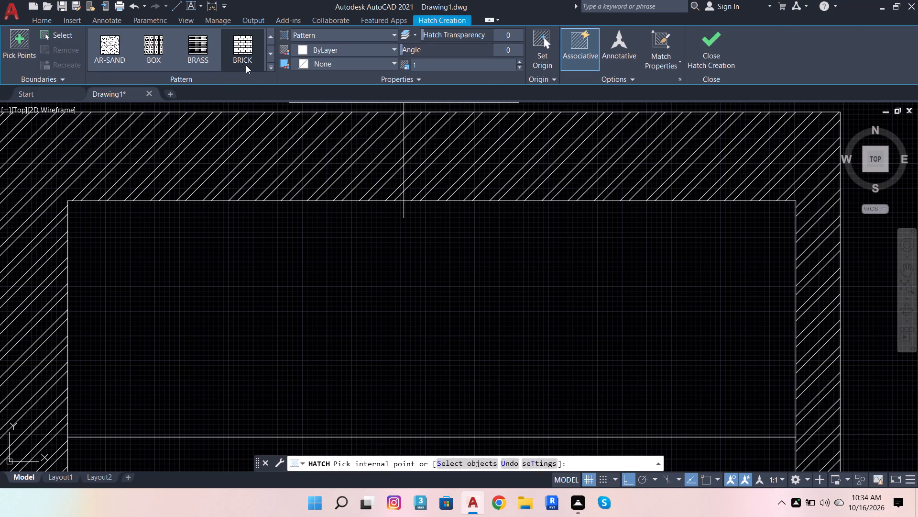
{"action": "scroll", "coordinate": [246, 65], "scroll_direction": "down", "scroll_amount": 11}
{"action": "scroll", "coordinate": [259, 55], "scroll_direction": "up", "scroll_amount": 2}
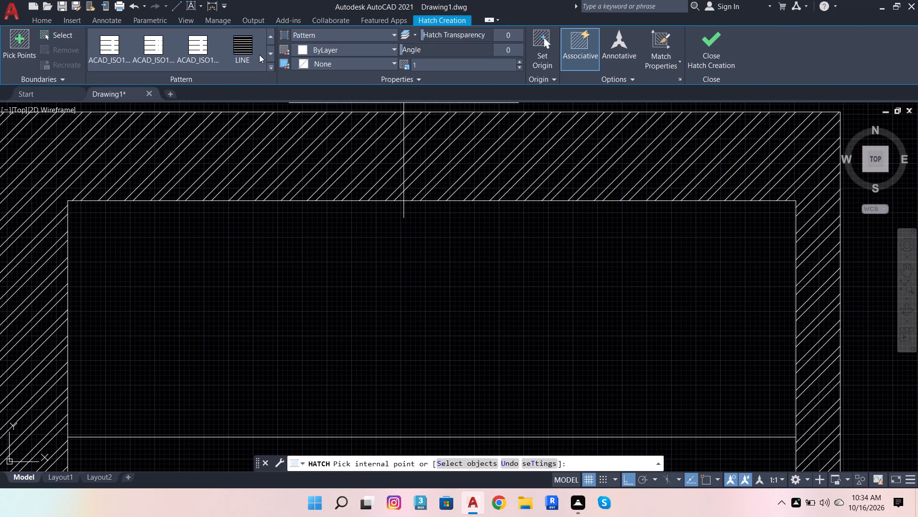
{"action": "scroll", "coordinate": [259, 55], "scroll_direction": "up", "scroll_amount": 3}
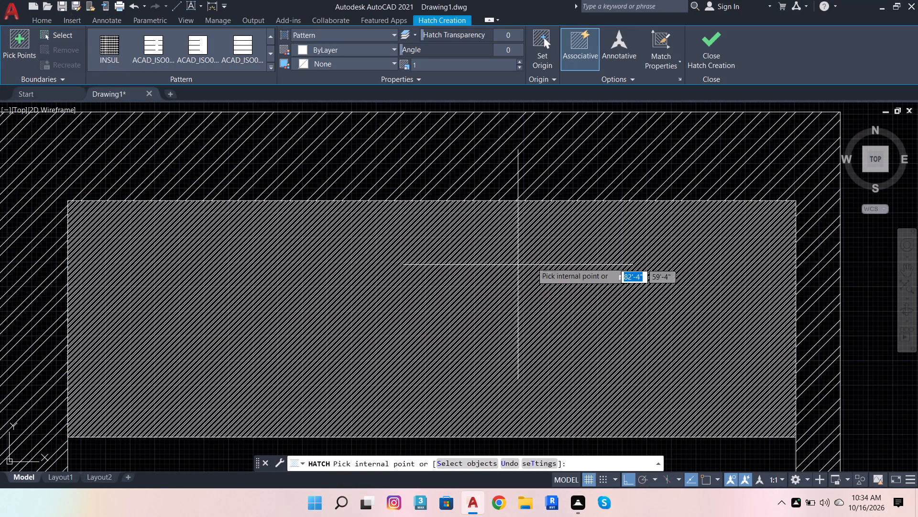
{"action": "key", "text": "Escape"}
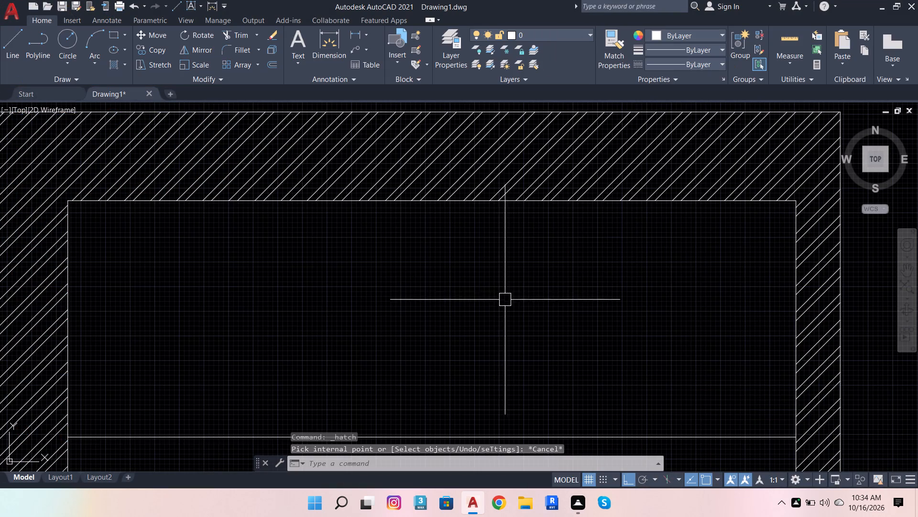
Offset the inner rectangle's top and right edges 1" into the room.
{"action": "scroll", "coordinate": [573, 265], "scroll_direction": "down", "scroll_amount": 2}
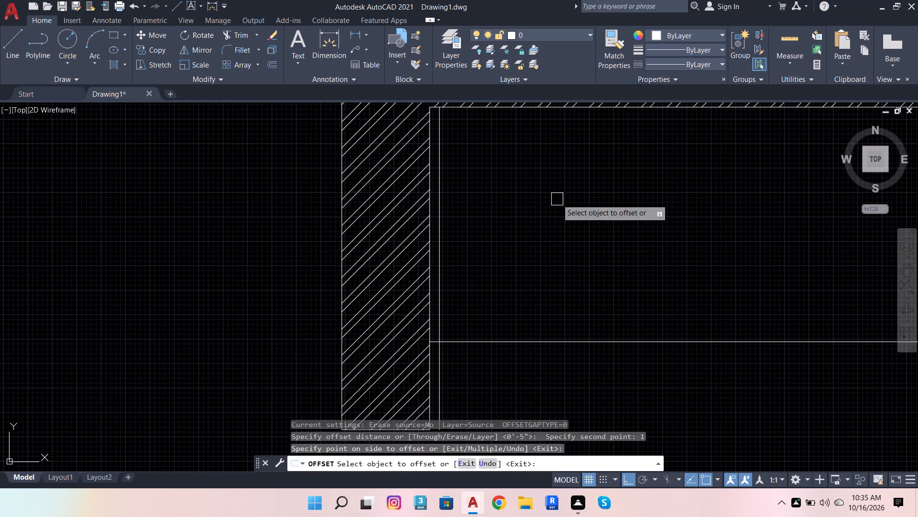
{"action": "scroll", "coordinate": [501, 110], "scroll_direction": "up", "scroll_amount": 2}
{"action": "left_click", "coordinate": [502, 109]}
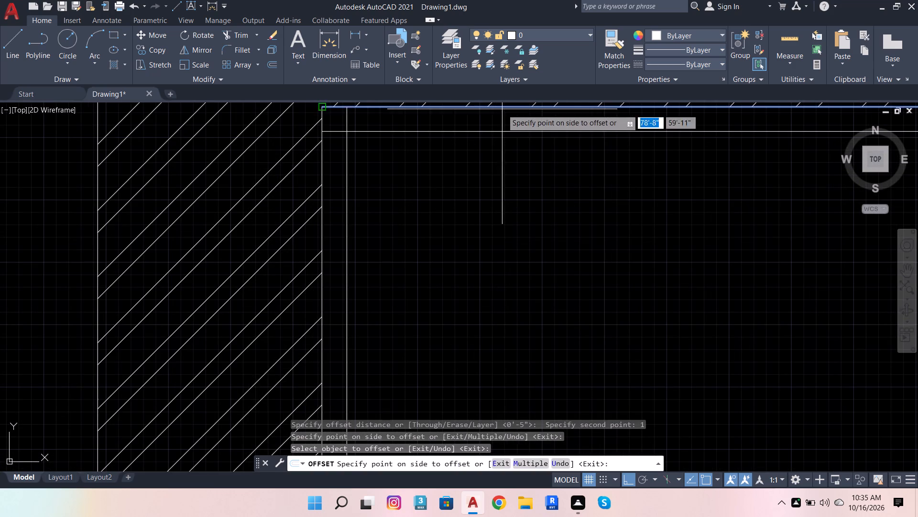
{"action": "left_click_drag", "start_coordinate": [494, 163], "coordinate": [490, 165]}
{"action": "scroll", "coordinate": [284, 223], "scroll_direction": "down", "scroll_amount": 5}
{"action": "scroll", "coordinate": [568, 229], "scroll_direction": "up", "scroll_amount": 2}
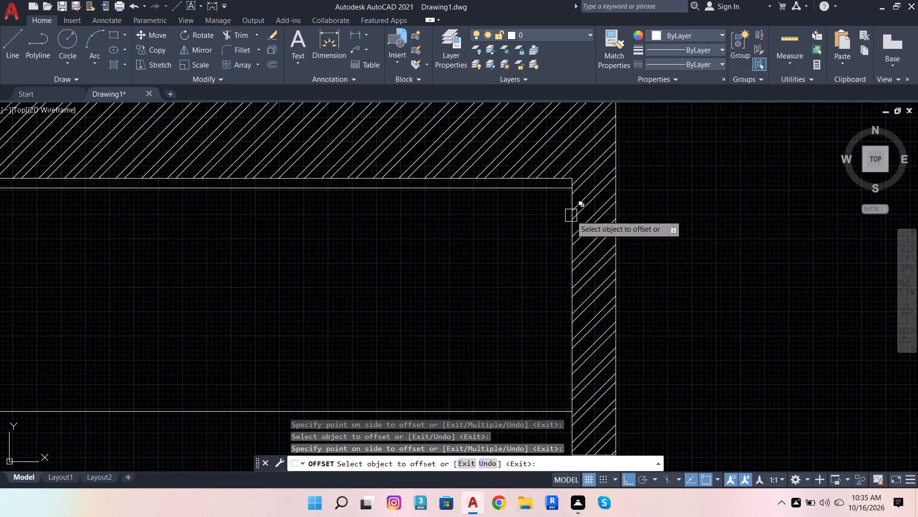
{"action": "scroll", "coordinate": [571, 215], "scroll_direction": "up", "scroll_amount": 2}
{"action": "left_click_drag", "start_coordinate": [569, 179], "coordinate": [559, 184]}
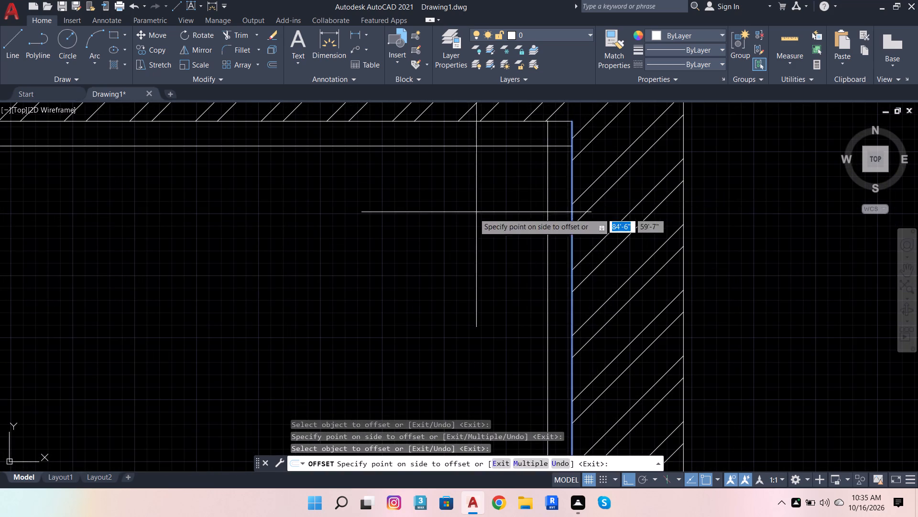
{"action": "left_click", "coordinate": [472, 214]}
{"action": "scroll", "coordinate": [553, 195], "scroll_direction": "down", "scroll_amount": 2}
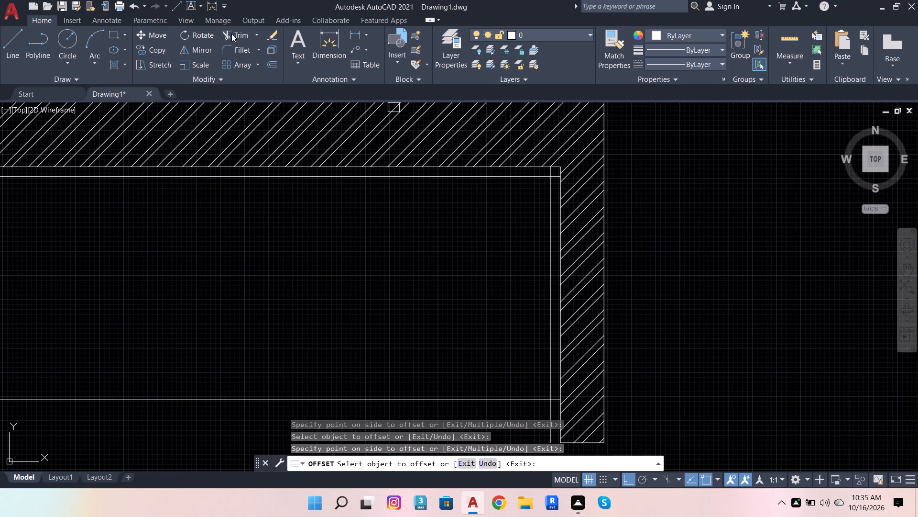
Trim the 1" offset lines where they cross at the two upper corners and where they extend below the room's bottom line.
{"action": "left_click", "coordinate": [242, 31]}
{"action": "scroll", "coordinate": [573, 151], "scroll_direction": "up", "scroll_amount": 5}
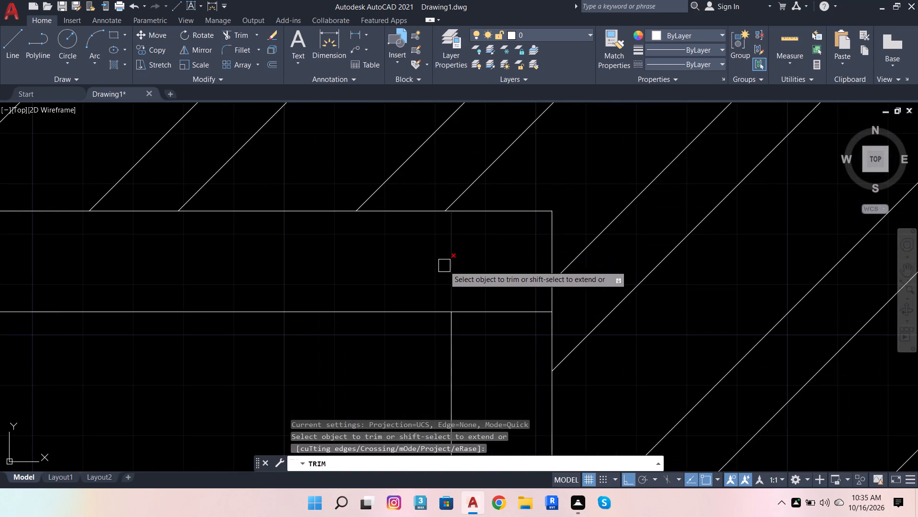
{"action": "left_click", "coordinate": [444, 265]}
{"action": "left_click", "coordinate": [492, 327]}
{"action": "scroll", "coordinate": [598, 176], "scroll_direction": "down", "scroll_amount": 7}
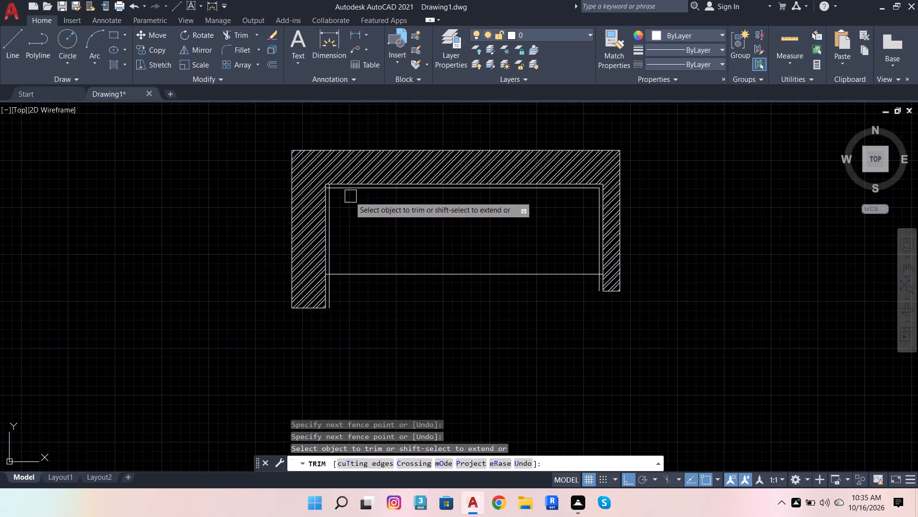
{"action": "scroll", "coordinate": [328, 195], "scroll_direction": "up", "scroll_amount": 4}
{"action": "scroll", "coordinate": [399, 125], "scroll_direction": "up", "scroll_amount": 3}
{"action": "left_click", "coordinate": [401, 135]}
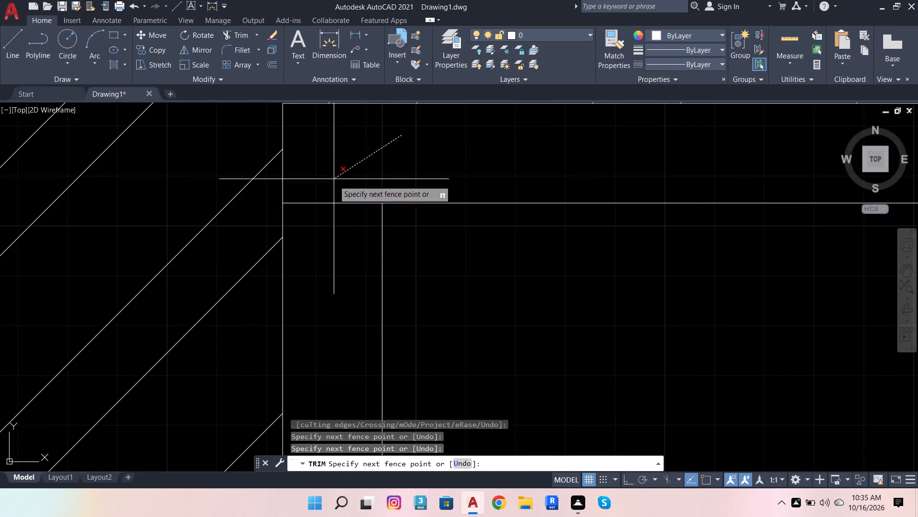
{"action": "left_click", "coordinate": [311, 226]}
{"action": "scroll", "coordinate": [389, 160], "scroll_direction": "down", "scroll_amount": 6}
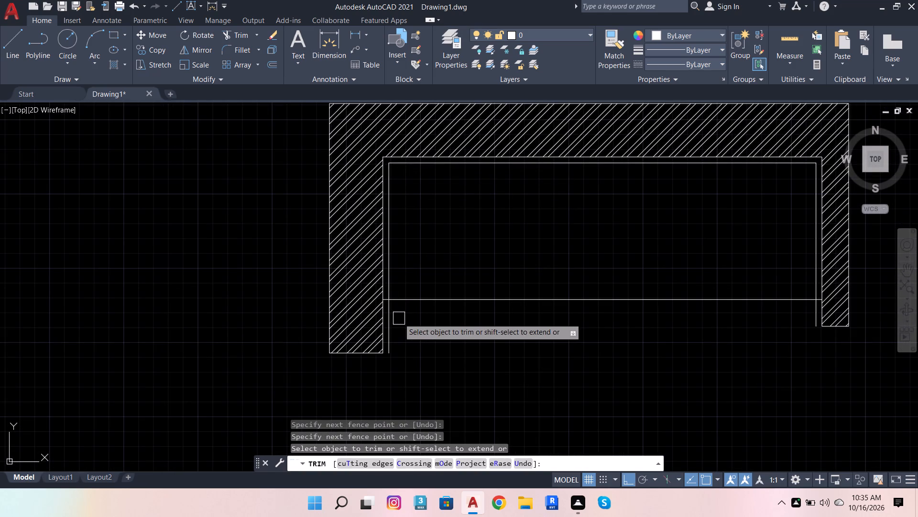
{"action": "left_click", "coordinate": [393, 316]}
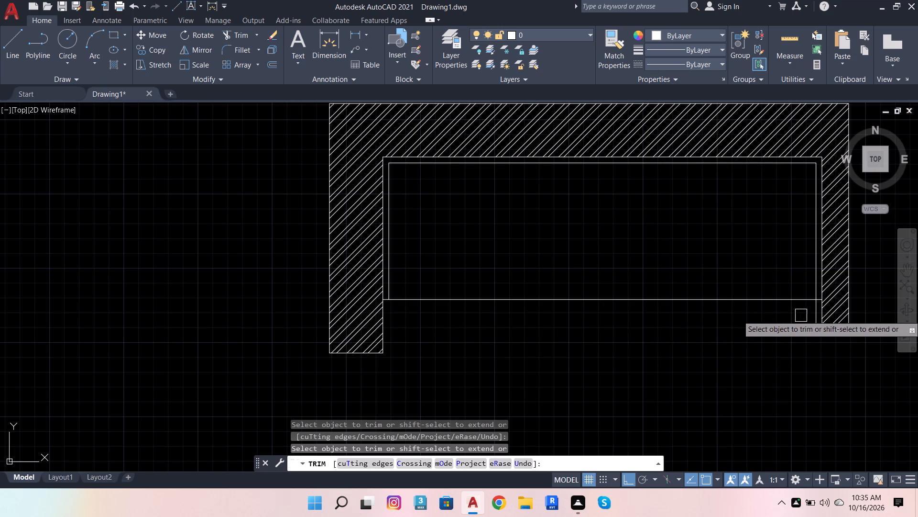
{"action": "left_click", "coordinate": [811, 316]}
{"action": "key", "text": "Escape"}
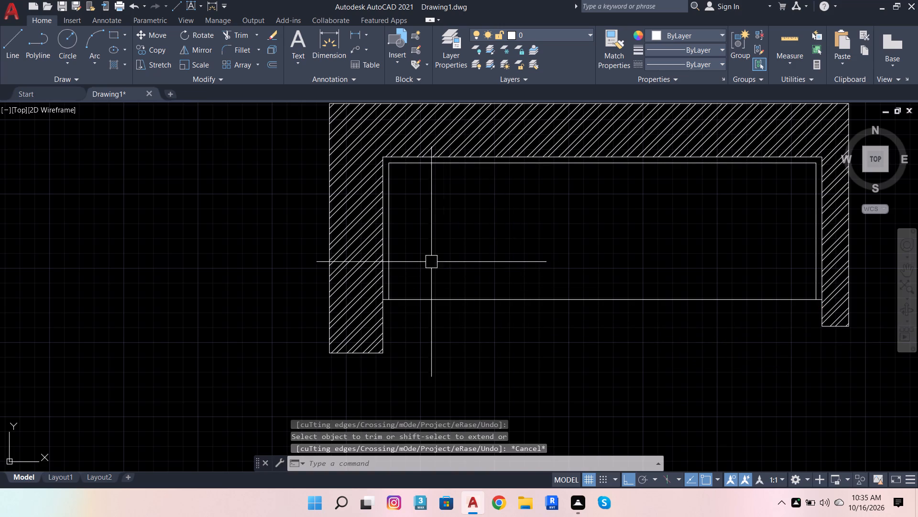
Offset the left, top and right inner lines by 0.6" further into the room.
{"action": "left_click", "coordinate": [396, 261]}
{"action": "scroll", "coordinate": [389, 256], "scroll_direction": "up", "scroll_amount": 2}
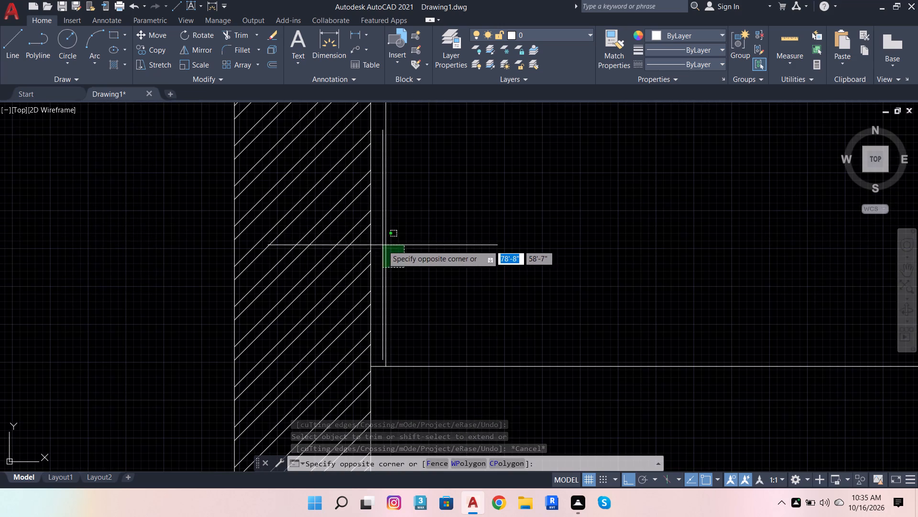
{"action": "left_click", "coordinate": [381, 243]}
{"action": "left_click", "coordinate": [271, 63]}
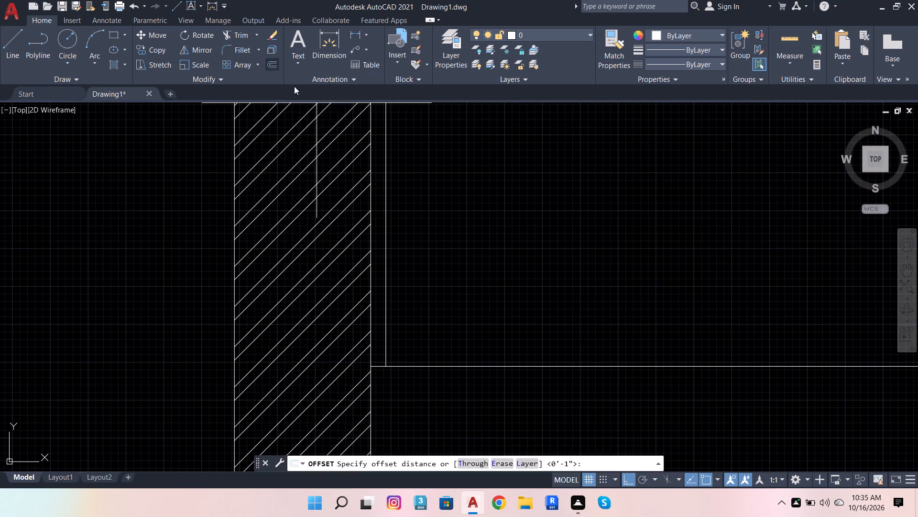
{"action": "left_click", "coordinate": [390, 368]}
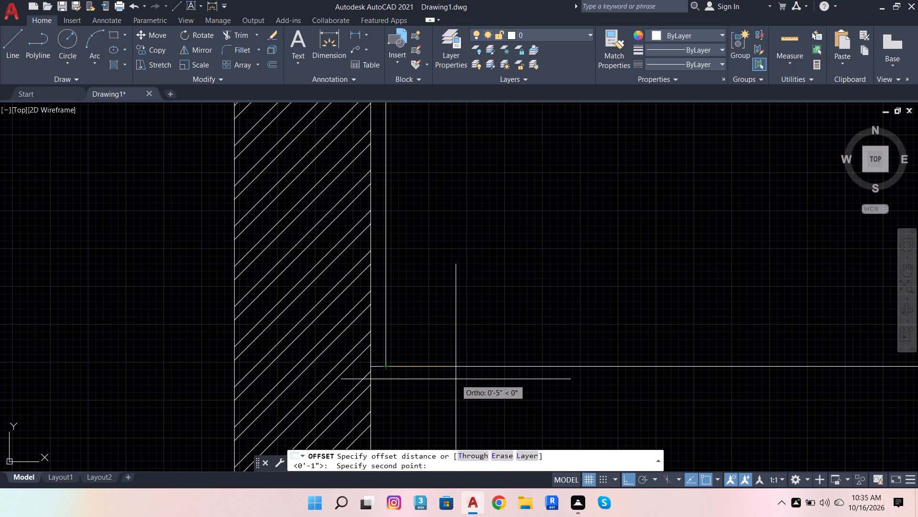
{"action": "type", "text": ".6"}
{"action": "key", "text": "Return"}
{"action": "left_click", "coordinate": [456, 379]}
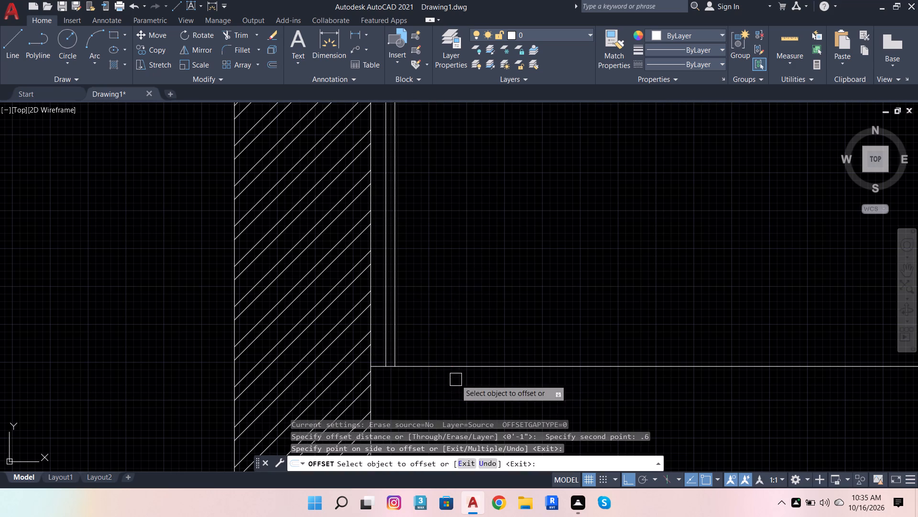
{"action": "scroll", "coordinate": [449, 400], "scroll_direction": "down", "scroll_amount": 2}
{"action": "scroll", "coordinate": [462, 241], "scroll_direction": "up", "scroll_amount": 2}
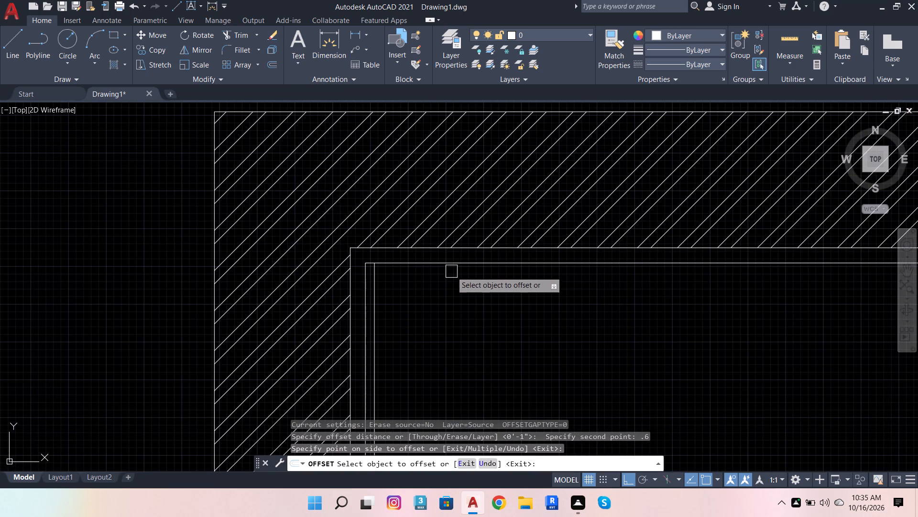
{"action": "left_click", "coordinate": [451, 269]}
{"action": "left_click", "coordinate": [445, 303]}
{"action": "scroll", "coordinate": [372, 318], "scroll_direction": "down", "scroll_amount": 3}
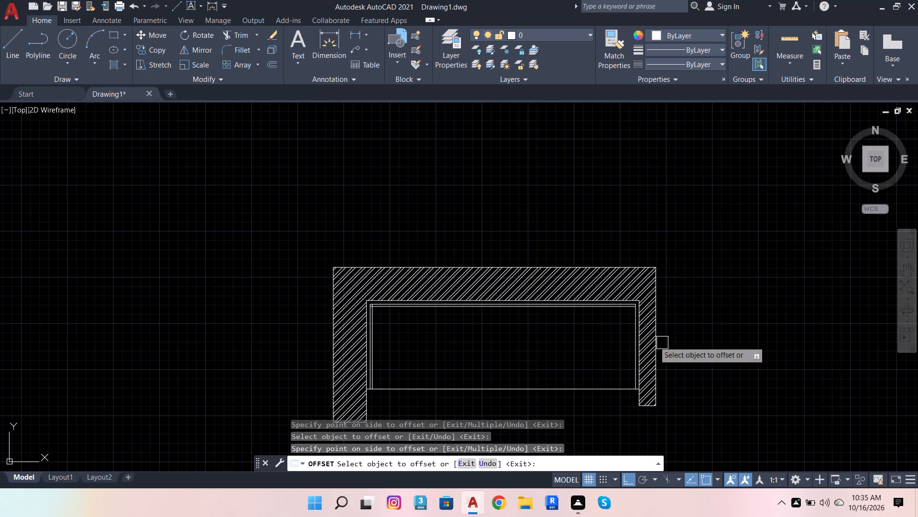
{"action": "scroll", "coordinate": [614, 321], "scroll_direction": "up", "scroll_amount": 2}
{"action": "left_click", "coordinate": [660, 322]}
{"action": "left_click", "coordinate": [623, 330]}
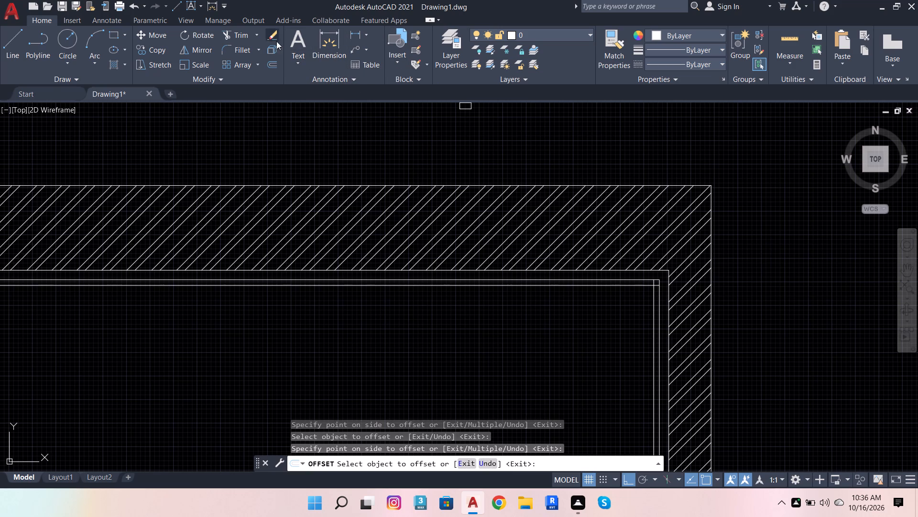
Trim the overlapping ends of the 0.6" offset lines at the two upper corners.
{"action": "left_click", "coordinate": [239, 36]}
{"action": "scroll", "coordinate": [669, 277], "scroll_direction": "up", "scroll_amount": 4}
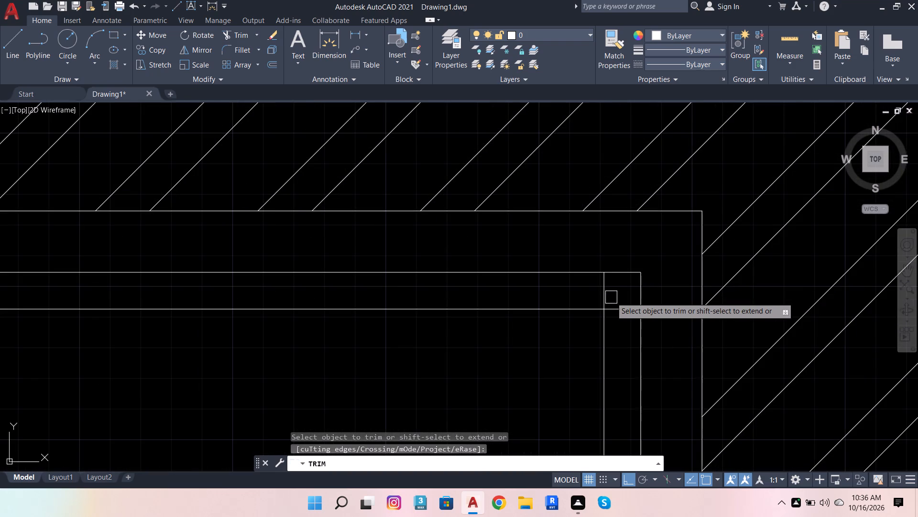
{"action": "left_click", "coordinate": [604, 296]}
{"action": "left_click", "coordinate": [623, 311]}
{"action": "scroll", "coordinate": [717, 275], "scroll_direction": "down", "scroll_amount": 6}
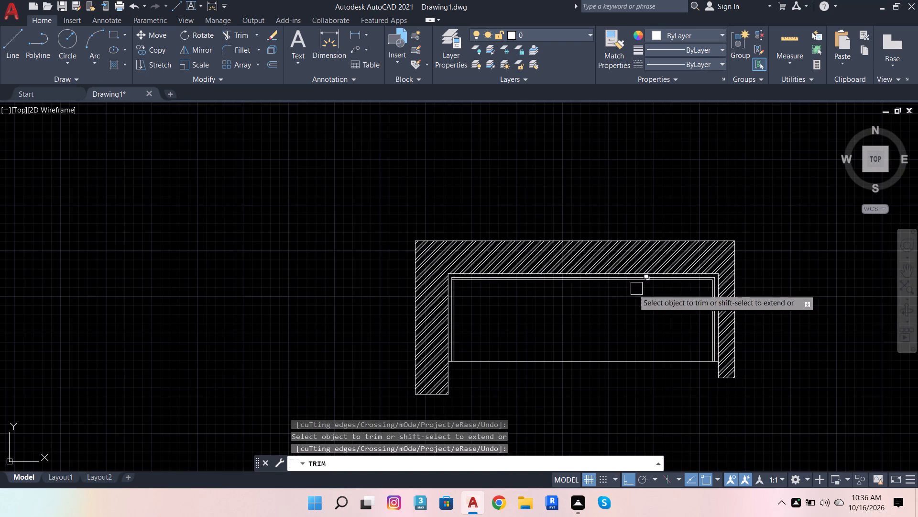
{"action": "scroll", "coordinate": [454, 273], "scroll_direction": "up", "scroll_amount": 9}
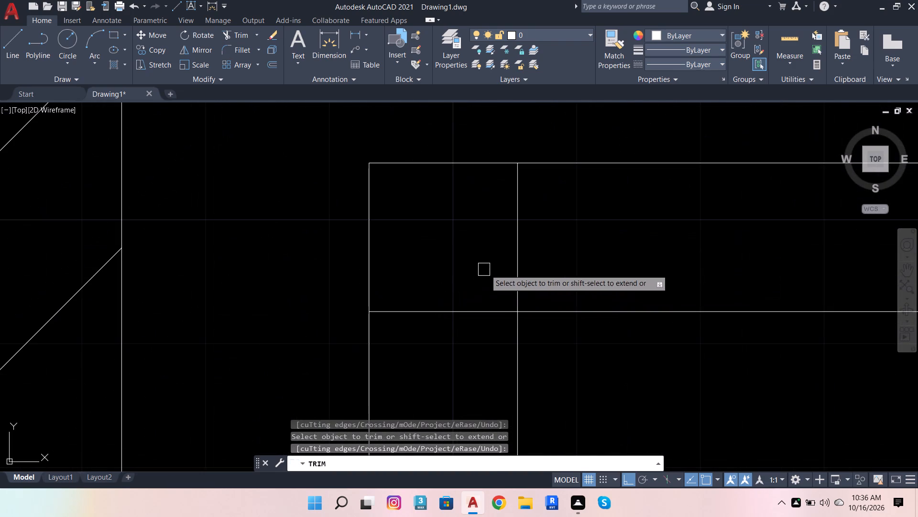
{"action": "left_click", "coordinate": [515, 261]}
{"action": "left_click", "coordinate": [456, 308]}
{"action": "scroll", "coordinate": [380, 190], "scroll_direction": "down", "scroll_amount": 7}
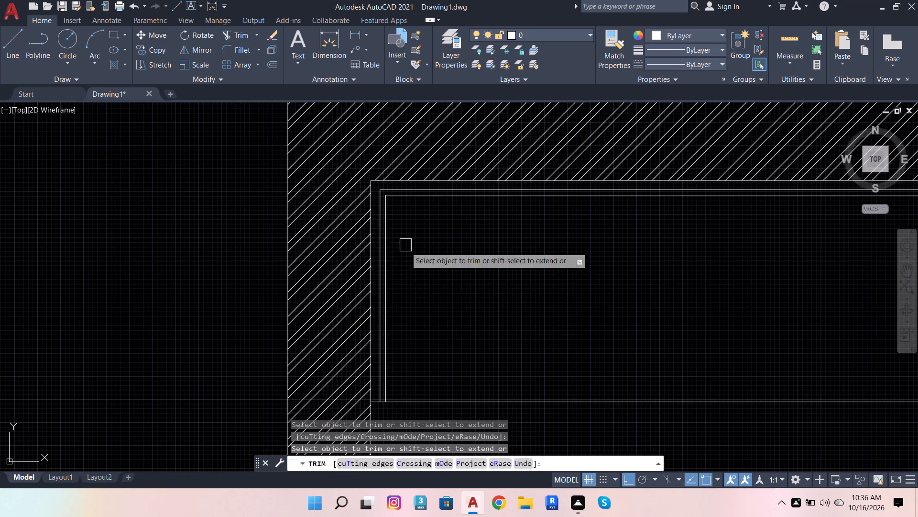
{"action": "scroll", "coordinate": [367, 269], "scroll_direction": "down", "scroll_amount": 2}
{"action": "key", "text": "Escape"}
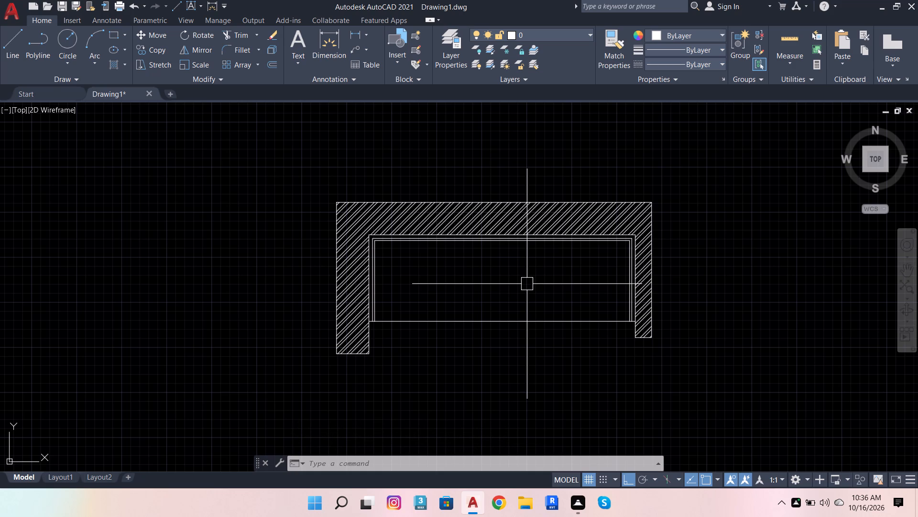
Offset the right wall's inner face line 2'10" to the left, into the room.
{"action": "scroll", "coordinate": [623, 264], "scroll_direction": "up", "scroll_amount": 1}
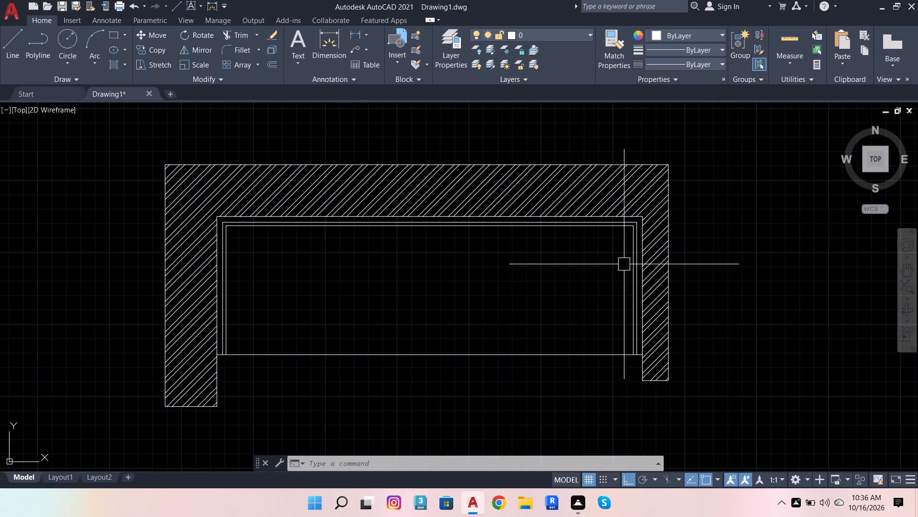
{"action": "scroll", "coordinate": [624, 264], "scroll_direction": "up", "scroll_amount": 1}
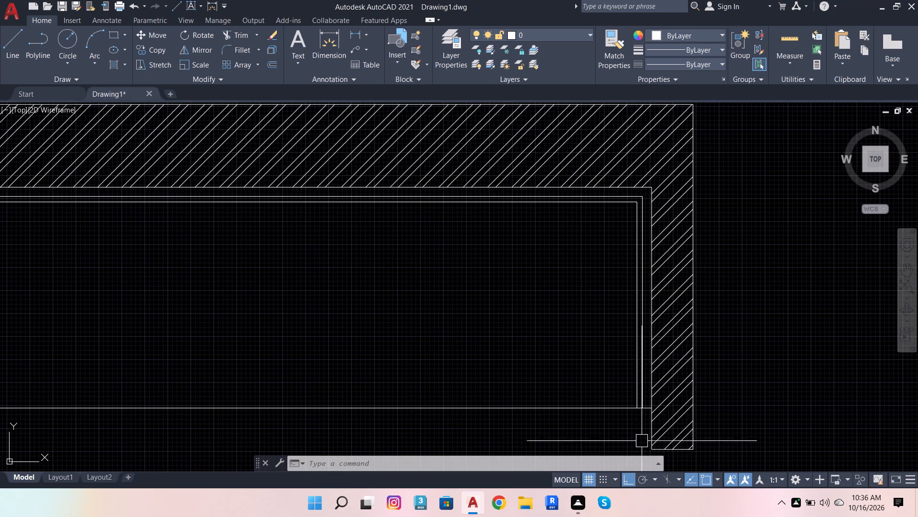
{"action": "scroll", "coordinate": [656, 431], "scroll_direction": "up", "scroll_amount": 2}
{"action": "left_click", "coordinate": [646, 420]}
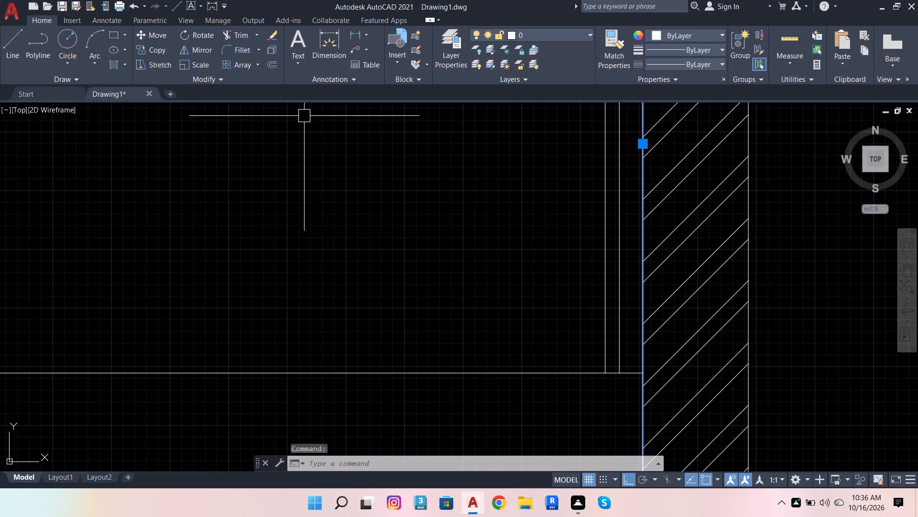
{"action": "left_click", "coordinate": [273, 66]}
{"action": "scroll", "coordinate": [540, 218], "scroll_direction": "down", "scroll_amount": 3}
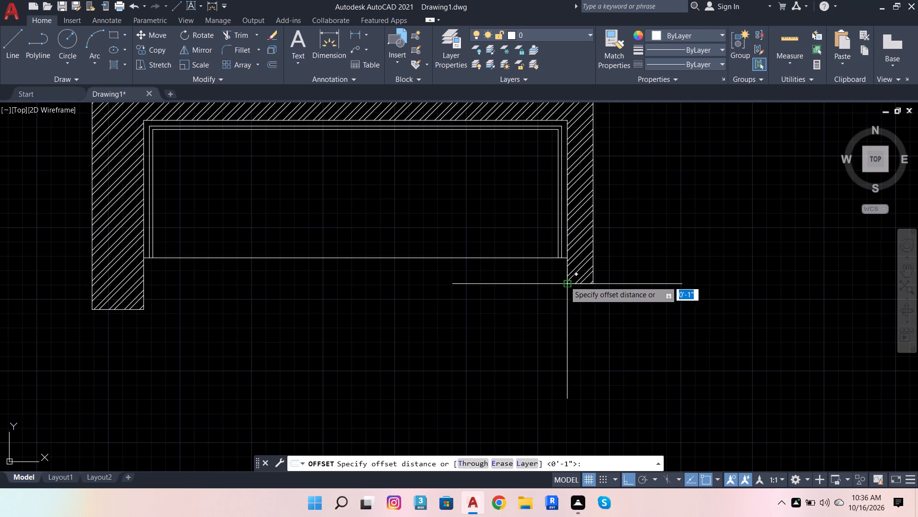
{"action": "left_click", "coordinate": [567, 283]}
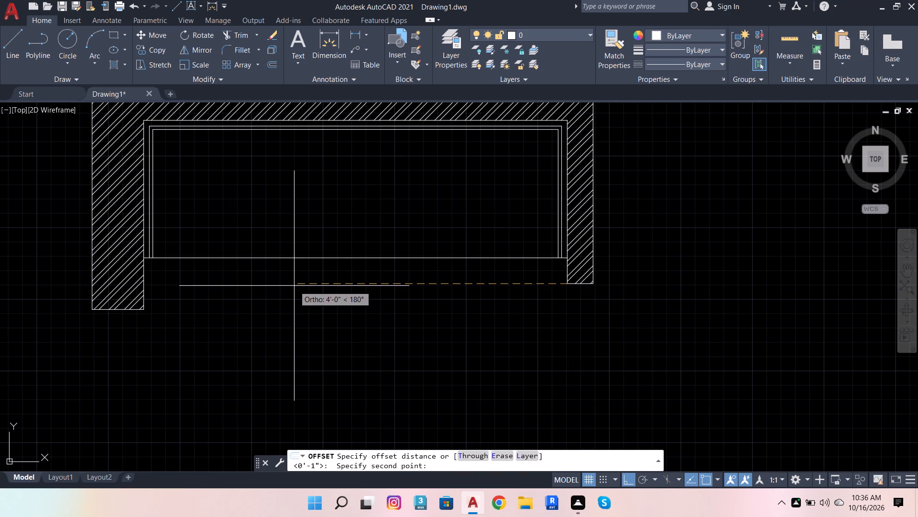
{"action": "type", "text": "2'"}
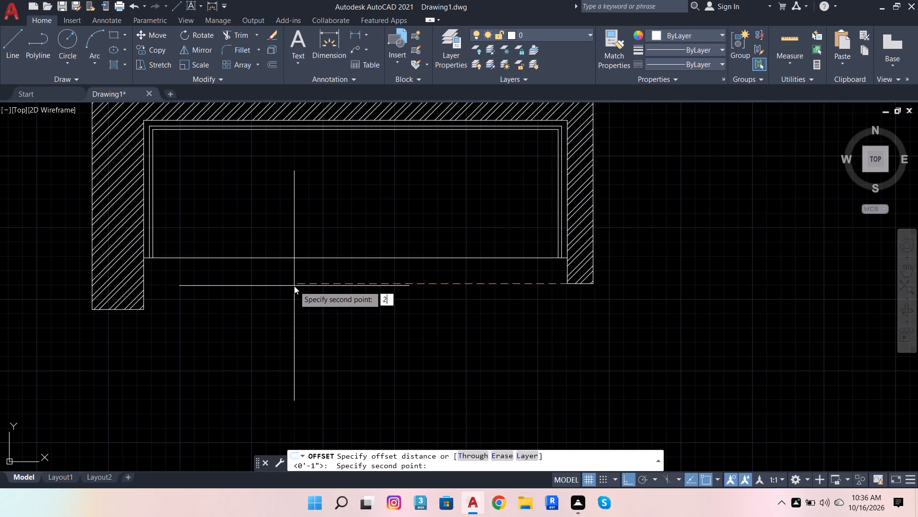
{"action": "type", "text": "100"}
{"action": "key", "text": "BackSpace"}
{"action": "key", "text": "Return"}
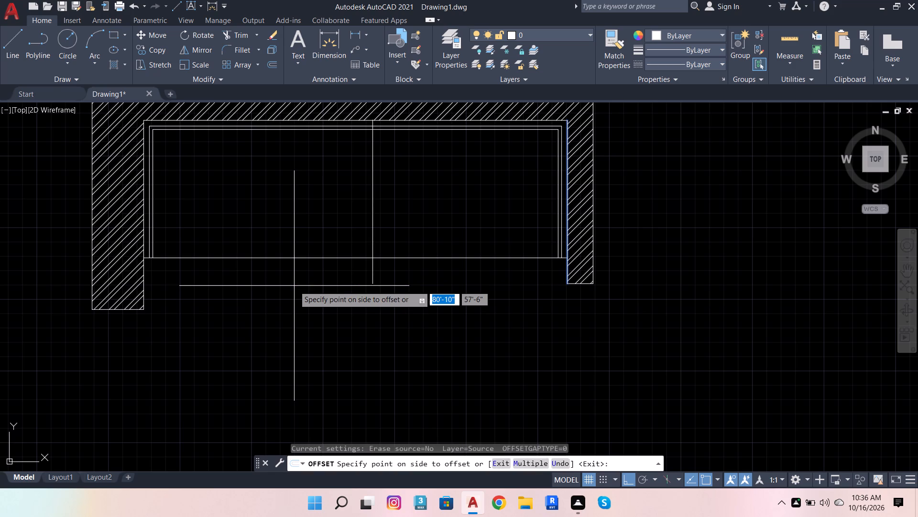
{"action": "left_click", "coordinate": [294, 286]}
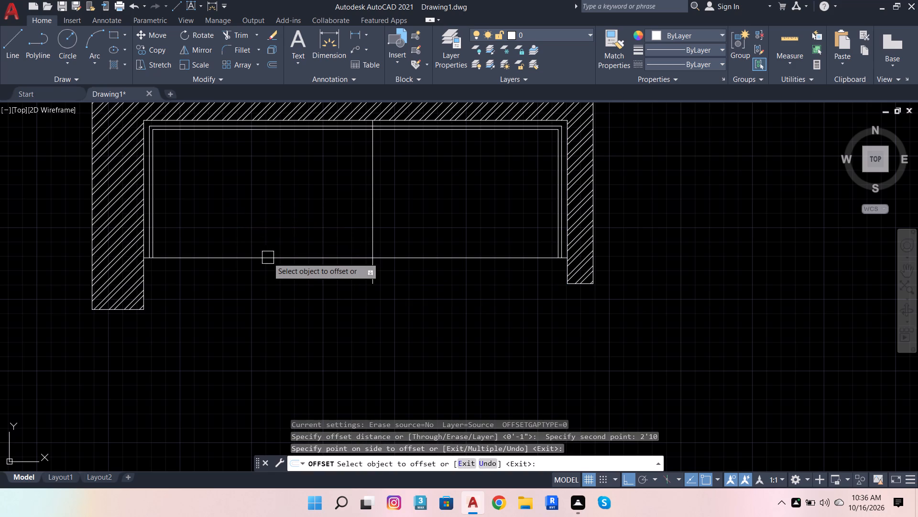
{"action": "key", "text": "Escape"}
{"action": "key", "text": "Escape"}
{"action": "key", "text": "Escape"}
{"action": "key", "text": "Escape"}
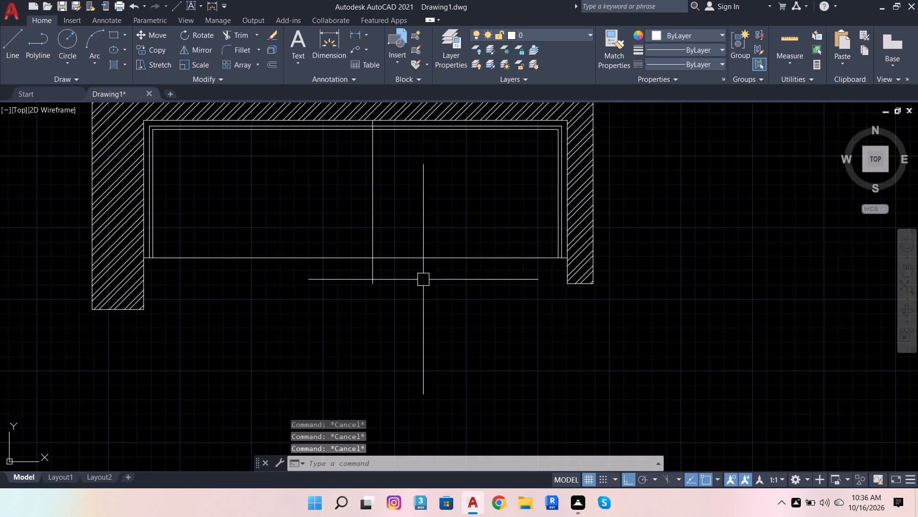
Set the Standard dimension style's primary units to Architectural with a precision of 0'-0 1/2".
{"action": "type", "text": "DI"}
{"action": "key", "text": "m"}
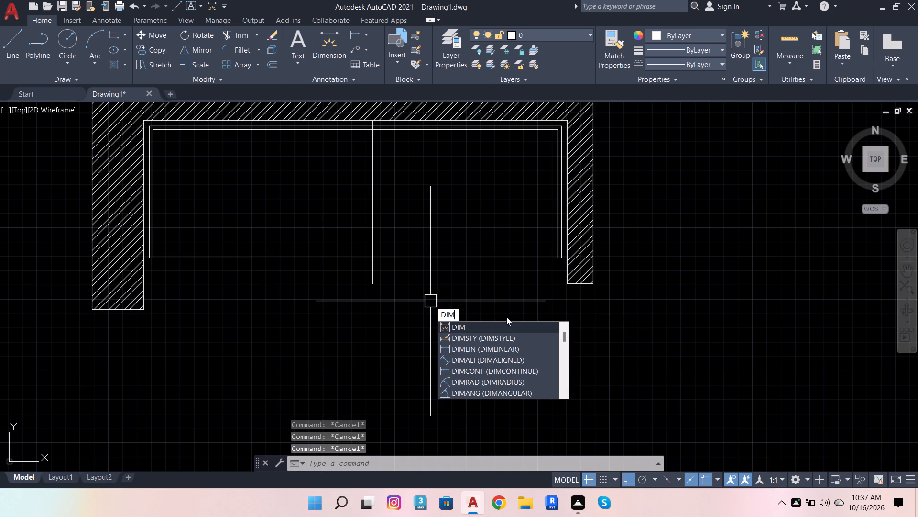
{"action": "left_click", "coordinate": [502, 338]}
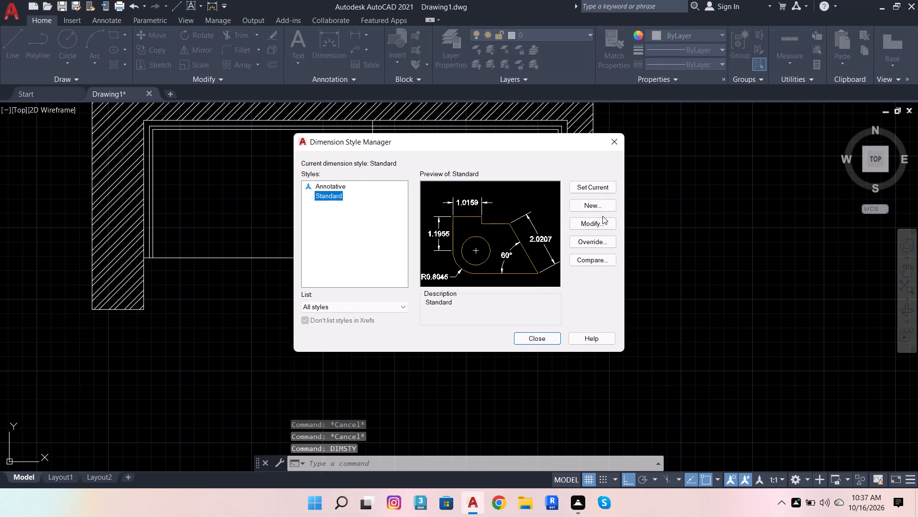
{"action": "left_click", "coordinate": [600, 222]}
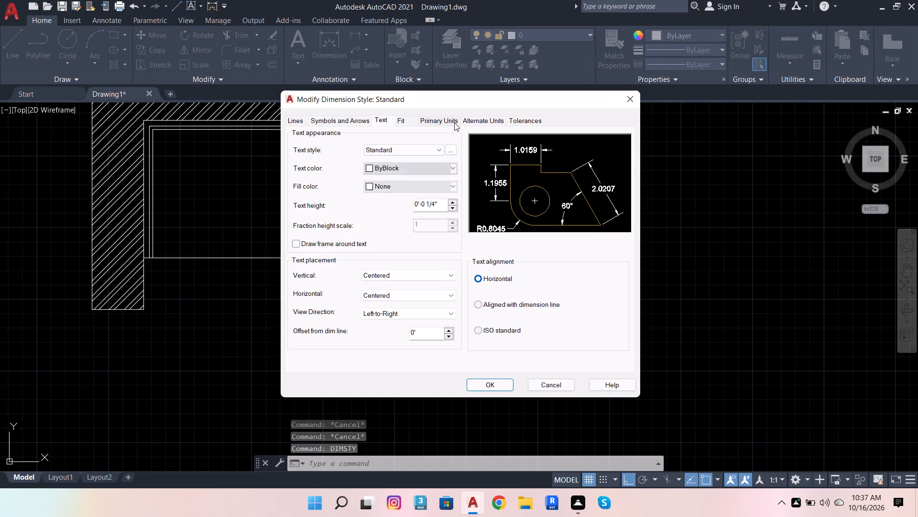
{"action": "left_click", "coordinate": [437, 117]}
{"action": "left_click", "coordinate": [436, 140]}
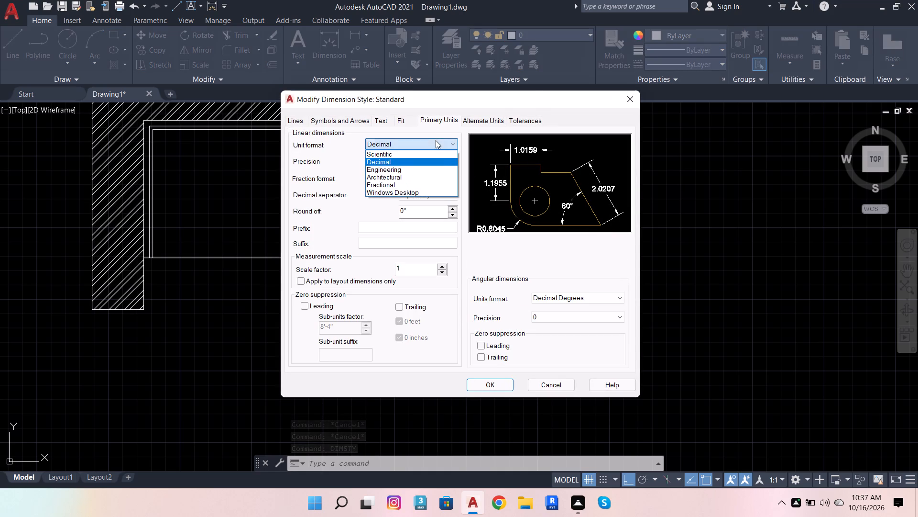
{"action": "left_click", "coordinate": [433, 177]}
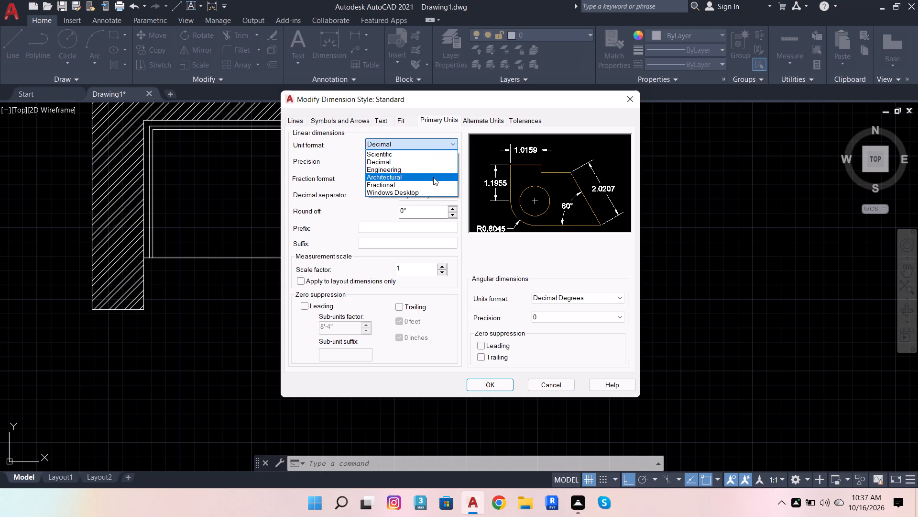
{"action": "left_click", "coordinate": [439, 162]}
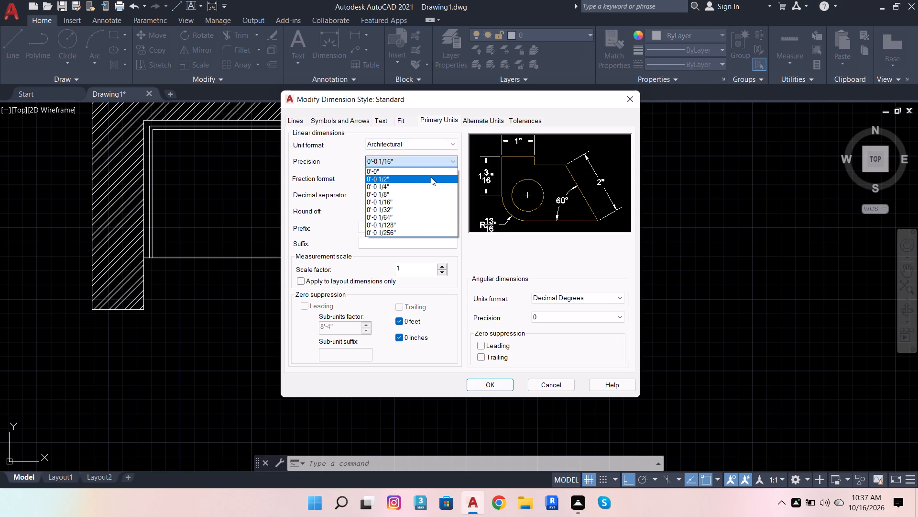
{"action": "left_click", "coordinate": [431, 177]}
Set the Standard dimension style's text height to 4".
{"action": "left_click", "coordinate": [389, 120]}
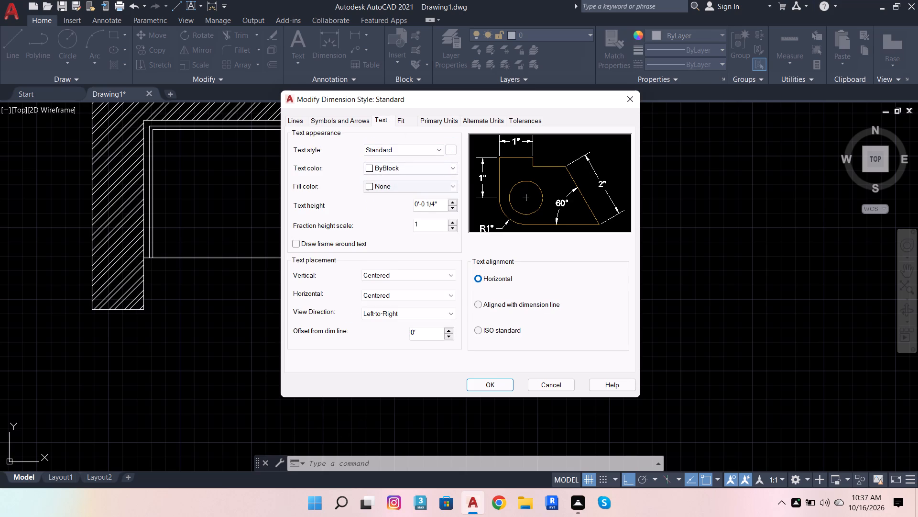
{"action": "left_click_drag", "start_coordinate": [441, 204], "coordinate": [381, 203]}
{"action": "key", "text": "4"}
{"action": "key", "text": "Return"}
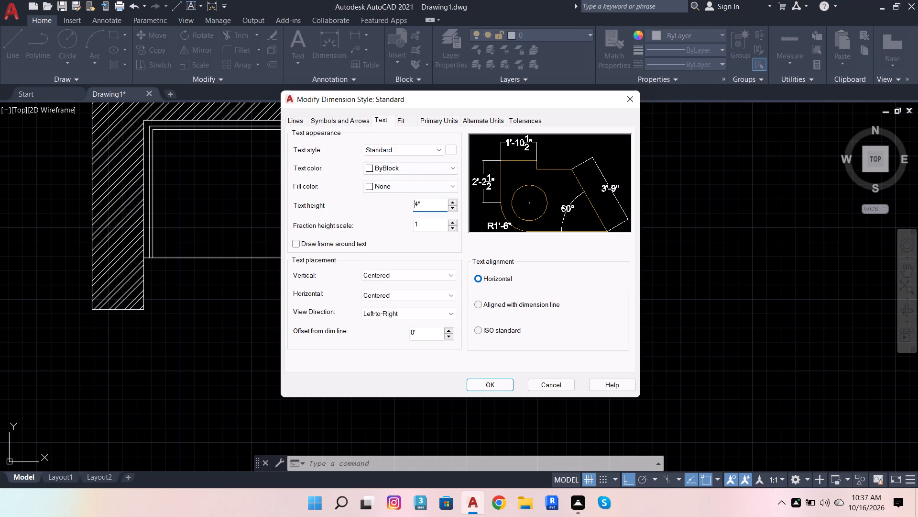
Set the arrow size to 2" and the arc length symbol above the dimension text, then save the style and make it current.
{"action": "left_click", "coordinate": [333, 117]}
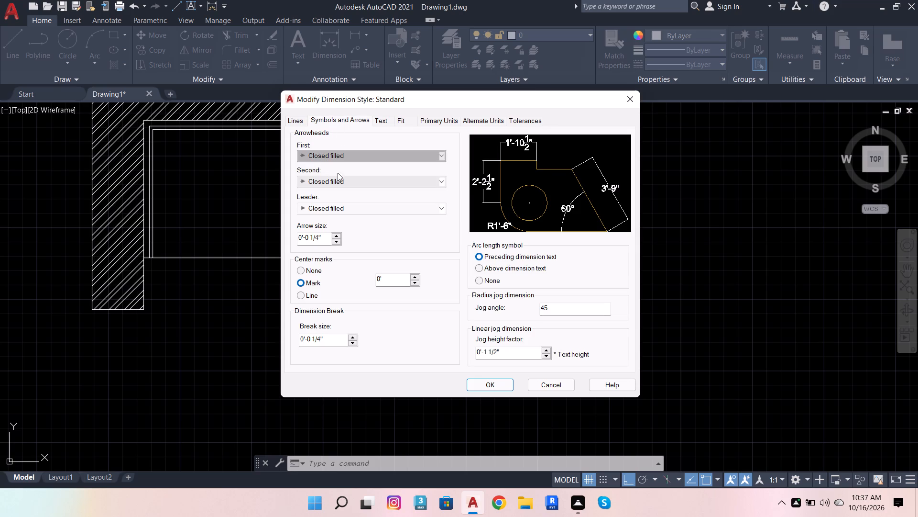
{"action": "left_click_drag", "start_coordinate": [325, 238], "coordinate": [225, 238]}
{"action": "key", "text": "2"}
{"action": "key", "text": "Return"}
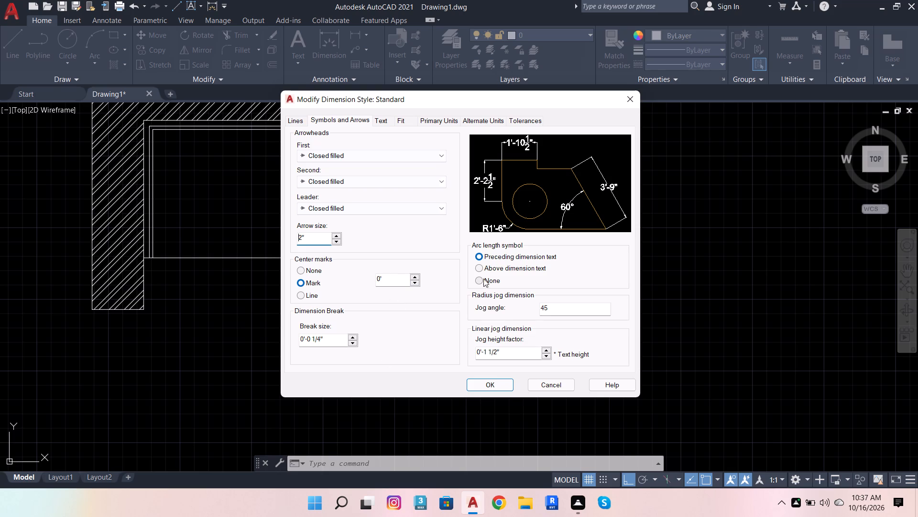
{"action": "left_click", "coordinate": [477, 268]}
{"action": "left_click_drag", "start_coordinate": [497, 379], "coordinate": [502, 377]}
{"action": "left_click", "coordinate": [499, 385]}
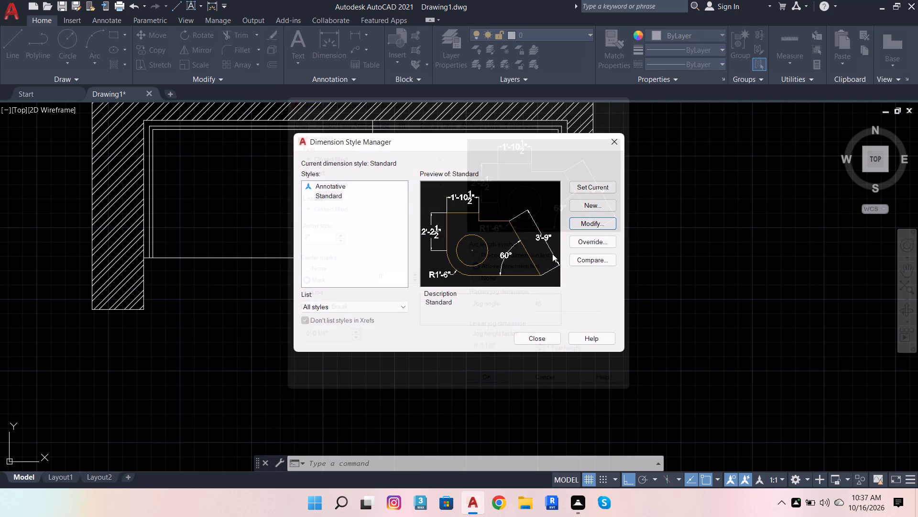
{"action": "left_click", "coordinate": [594, 188]}
{"action": "left_click", "coordinate": [544, 341]}
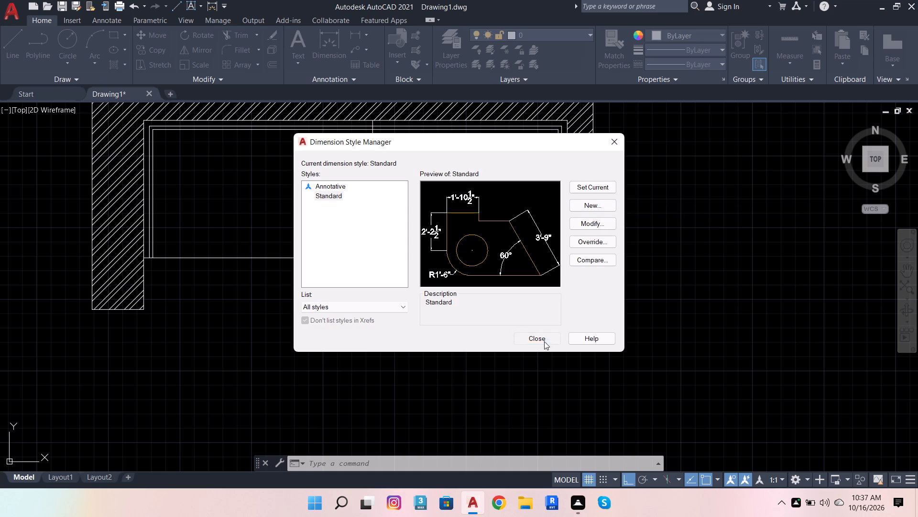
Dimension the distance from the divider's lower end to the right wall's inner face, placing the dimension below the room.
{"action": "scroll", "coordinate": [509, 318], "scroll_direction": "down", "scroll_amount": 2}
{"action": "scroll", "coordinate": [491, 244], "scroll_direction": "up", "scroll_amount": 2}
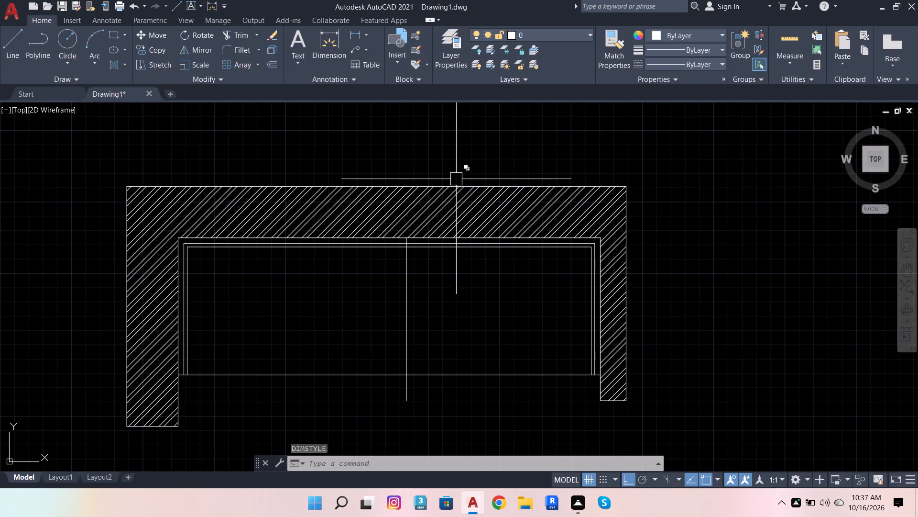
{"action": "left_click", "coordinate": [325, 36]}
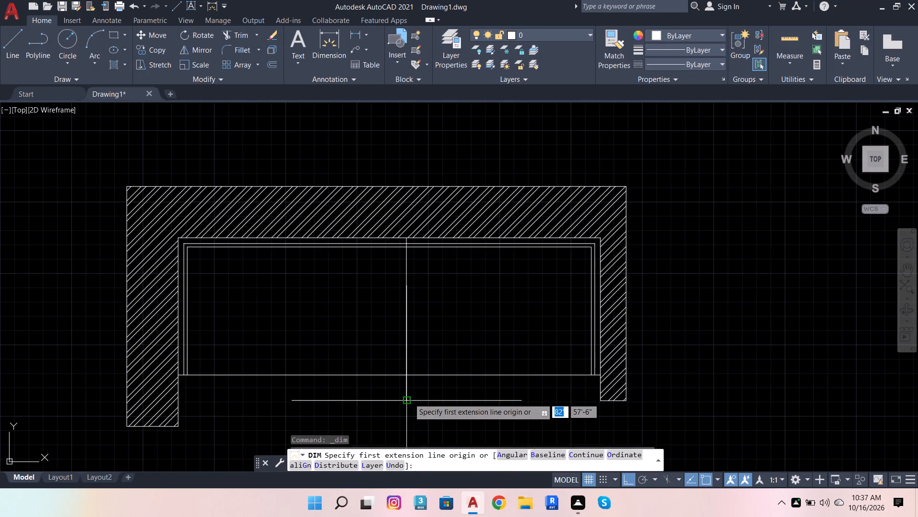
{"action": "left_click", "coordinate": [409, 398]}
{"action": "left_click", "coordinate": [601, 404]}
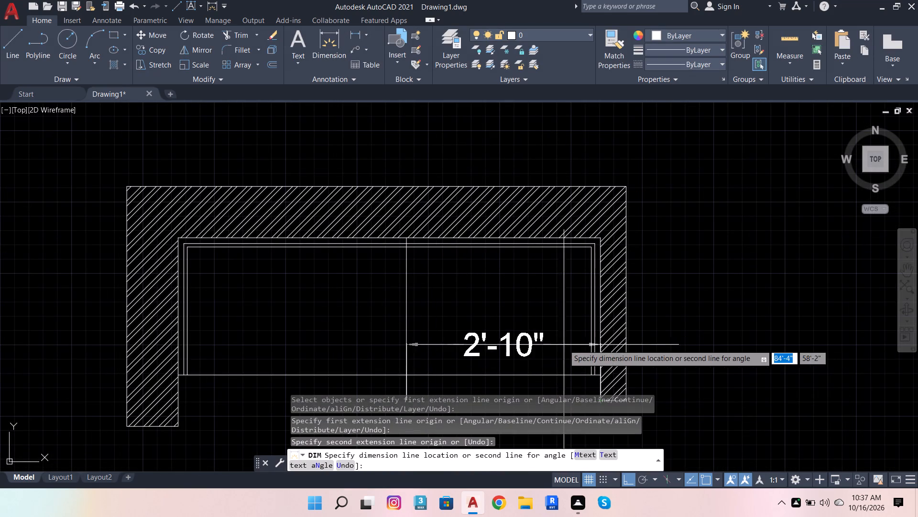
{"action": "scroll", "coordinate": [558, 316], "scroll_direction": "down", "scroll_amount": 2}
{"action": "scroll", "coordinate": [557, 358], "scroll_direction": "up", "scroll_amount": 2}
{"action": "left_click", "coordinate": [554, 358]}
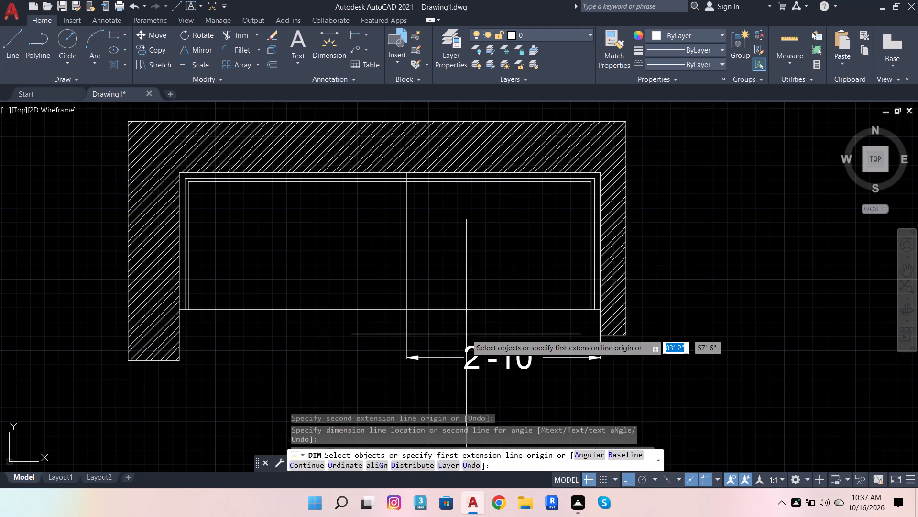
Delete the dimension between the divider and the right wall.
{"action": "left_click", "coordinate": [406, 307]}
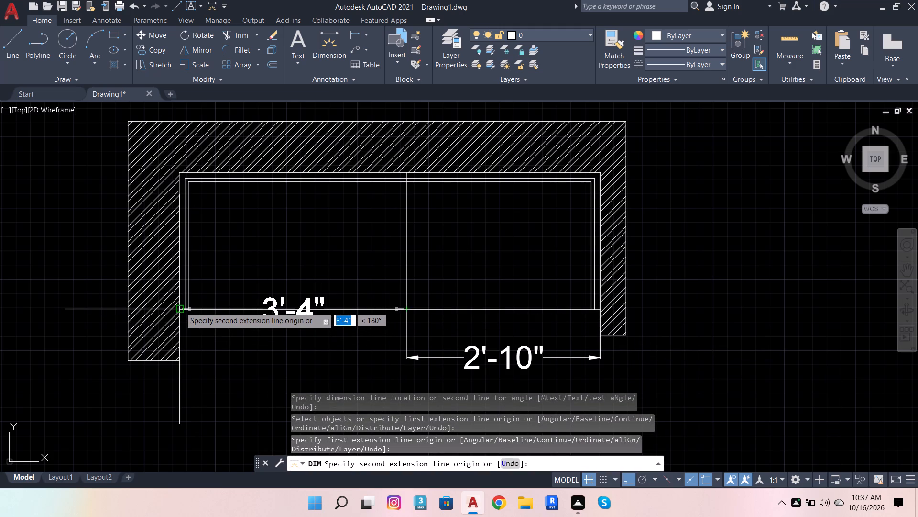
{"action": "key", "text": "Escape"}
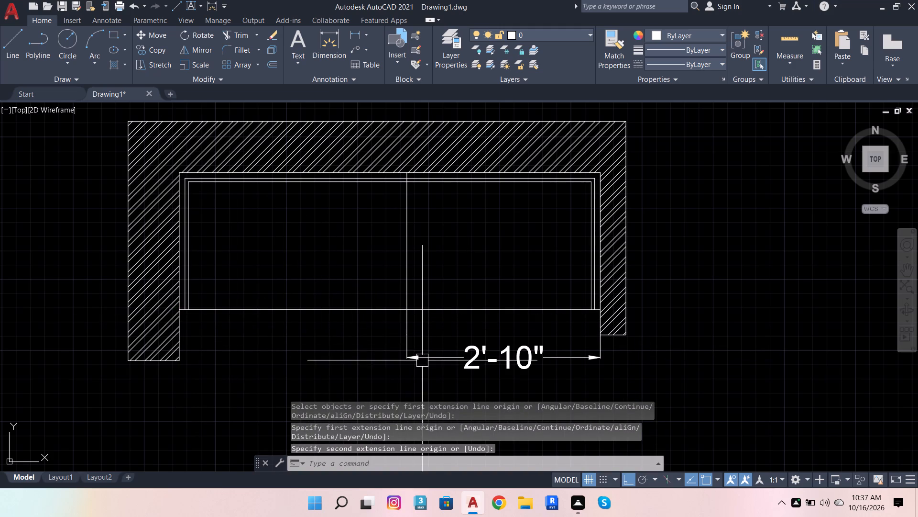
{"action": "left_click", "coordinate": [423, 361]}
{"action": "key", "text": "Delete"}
Delete the vertical divider line inside the room.
{"action": "left_click", "coordinate": [406, 330]}
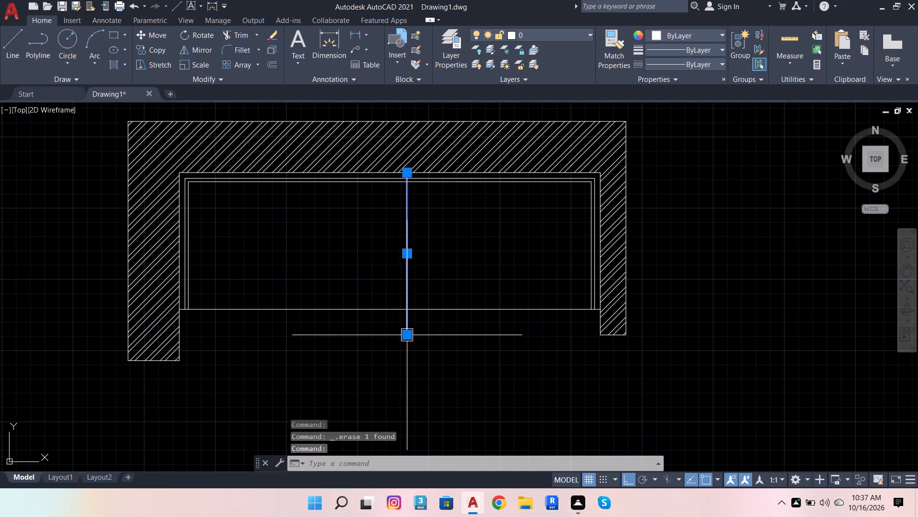
{"action": "key", "text": "Delete"}
Offset the right side's innermost line 2'10" to the left, into the room, as the new divider.
{"action": "scroll", "coordinate": [577, 284], "scroll_direction": "up", "scroll_amount": 2}
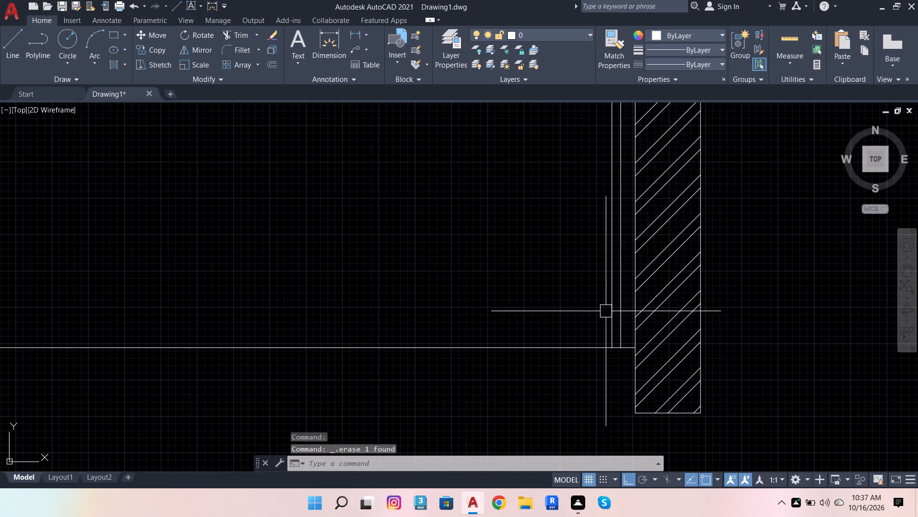
{"action": "left_click", "coordinate": [608, 314]}
{"action": "left_click", "coordinate": [273, 60]}
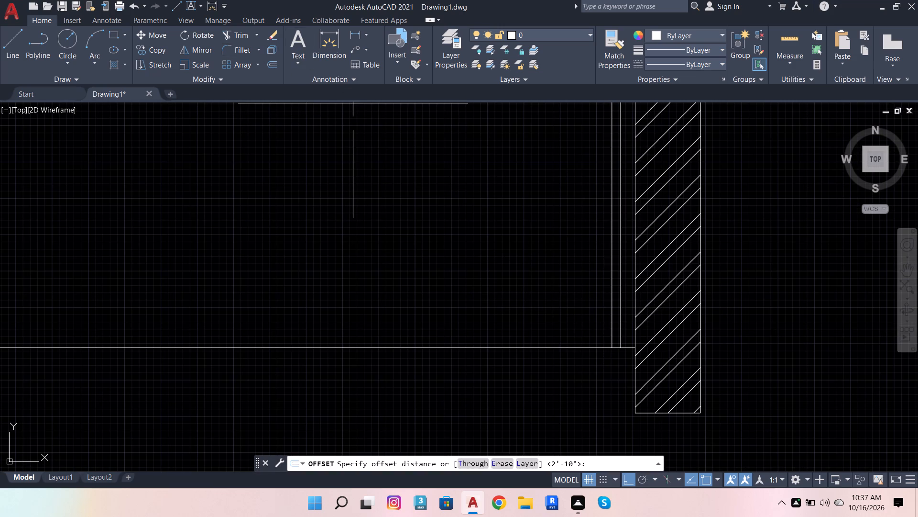
{"action": "left_click", "coordinate": [613, 348]}
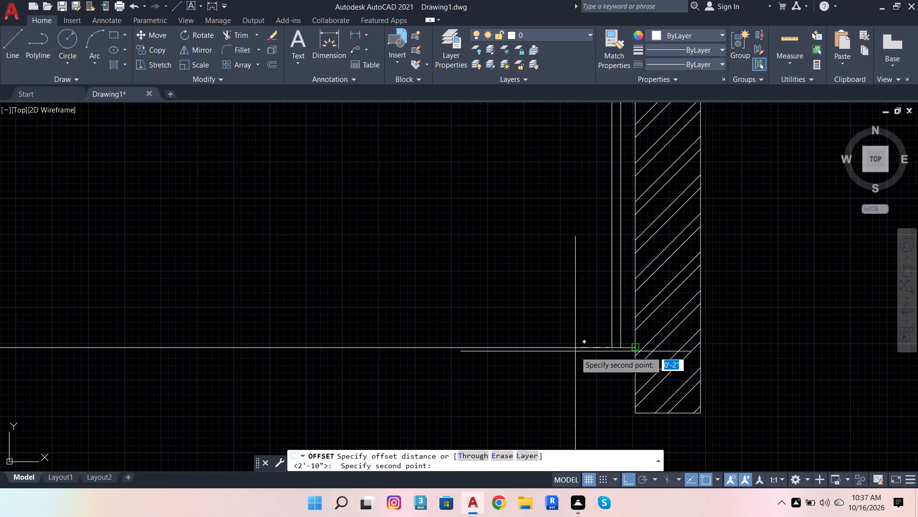
{"action": "scroll", "coordinate": [575, 351], "scroll_direction": "down", "scroll_amount": 2}
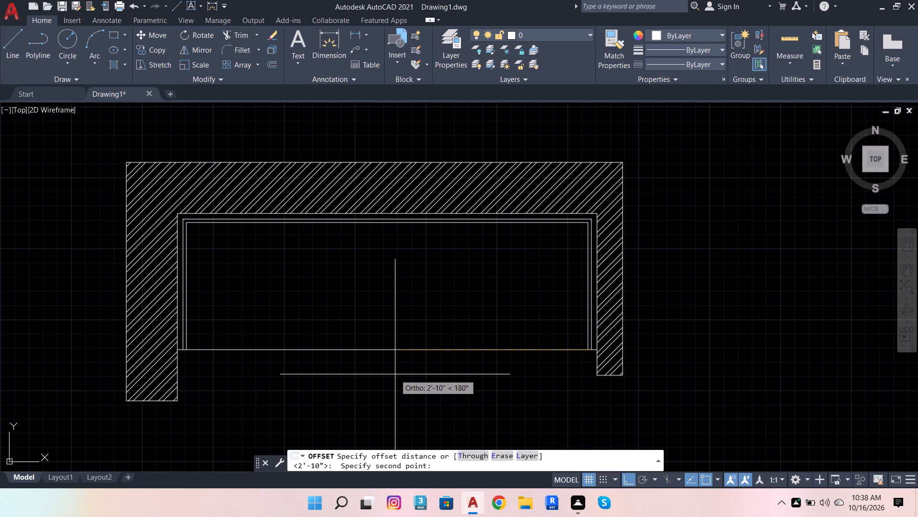
{"action": "type", "text": "2'0"}
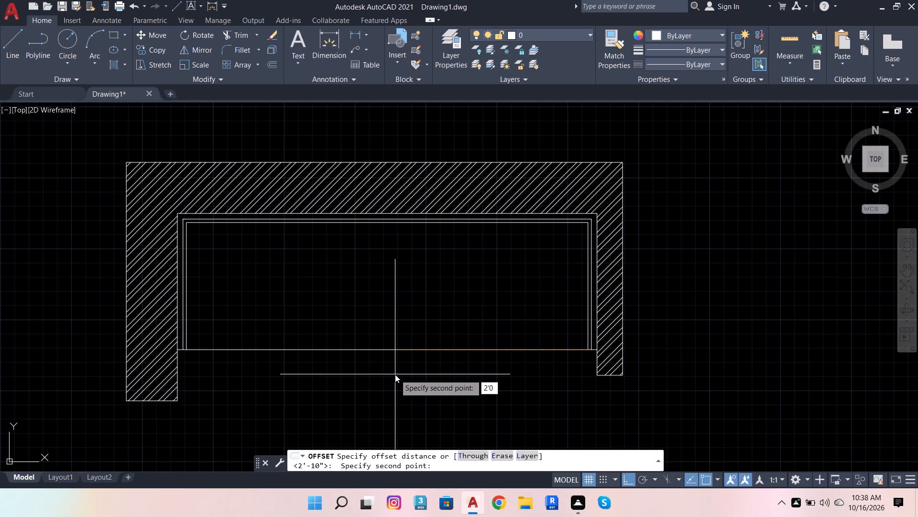
{"action": "key", "text": "BackSpace"}
{"action": "type", "text": "10"}
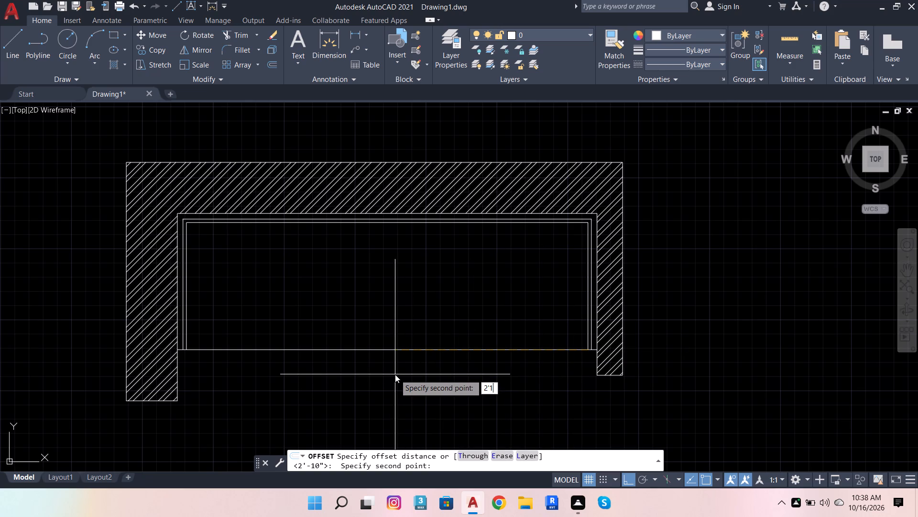
{"action": "key", "text": "Return"}
{"action": "left_click", "coordinate": [395, 374]}
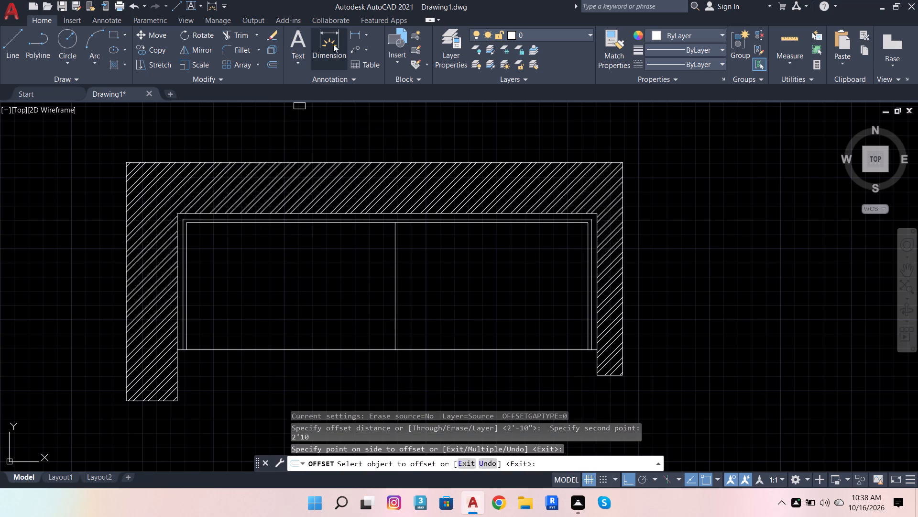
Dimension the distance from the left innermost line to the divider, placing the dimension below the room.
{"action": "left_click", "coordinate": [333, 38]}
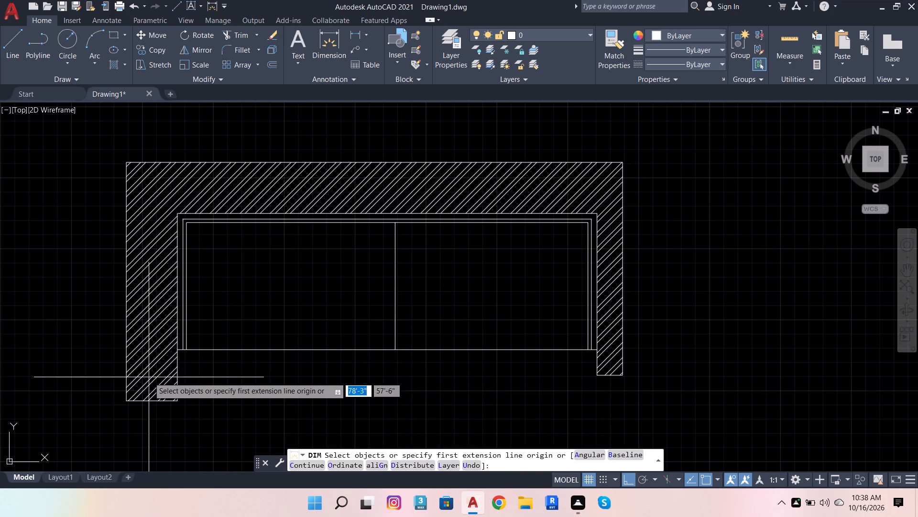
{"action": "scroll", "coordinate": [186, 359], "scroll_direction": "up", "scroll_amount": 2}
{"action": "left_click", "coordinate": [187, 336]}
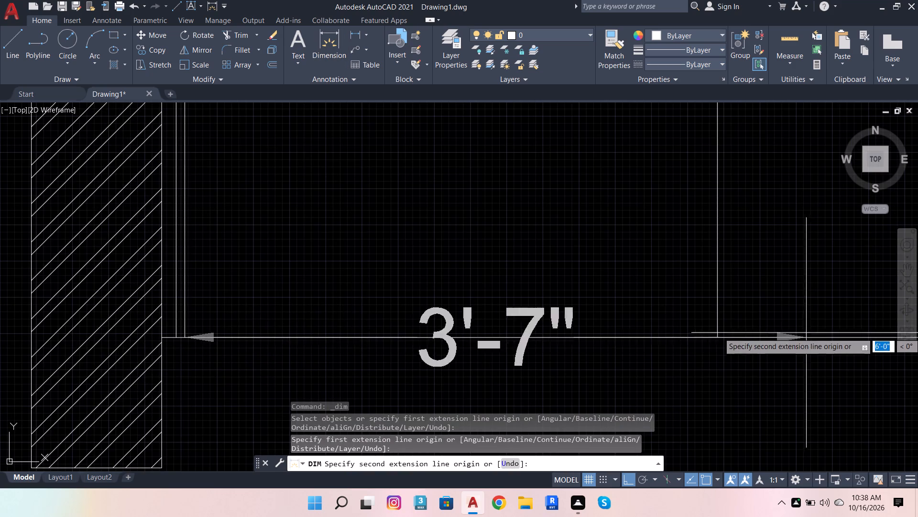
{"action": "left_click", "coordinate": [715, 339]}
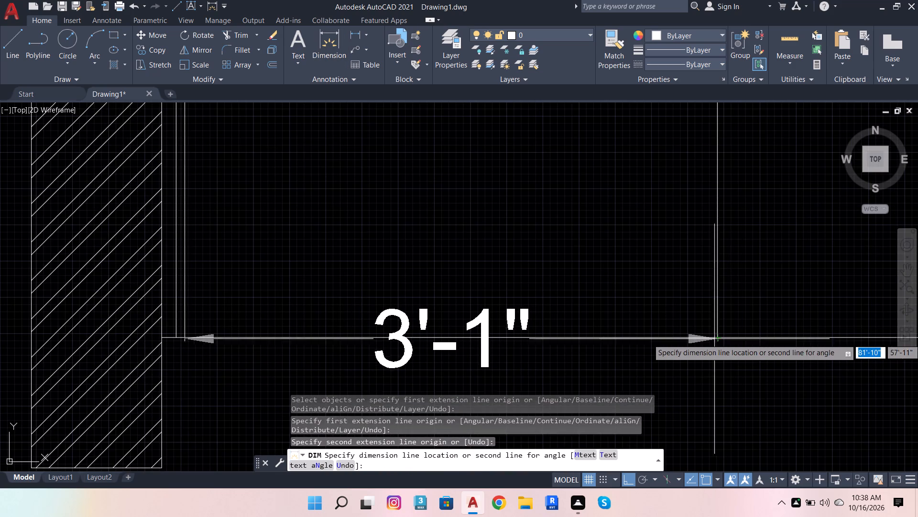
{"action": "scroll", "coordinate": [699, 326], "scroll_direction": "down", "scroll_amount": 3}
{"action": "left_click", "coordinate": [692, 349]}
Dimension the distance from the right innermost line to the divider, placing it level with the left dimension.
{"action": "scroll", "coordinate": [814, 336], "scroll_direction": "up", "scroll_amount": 3}
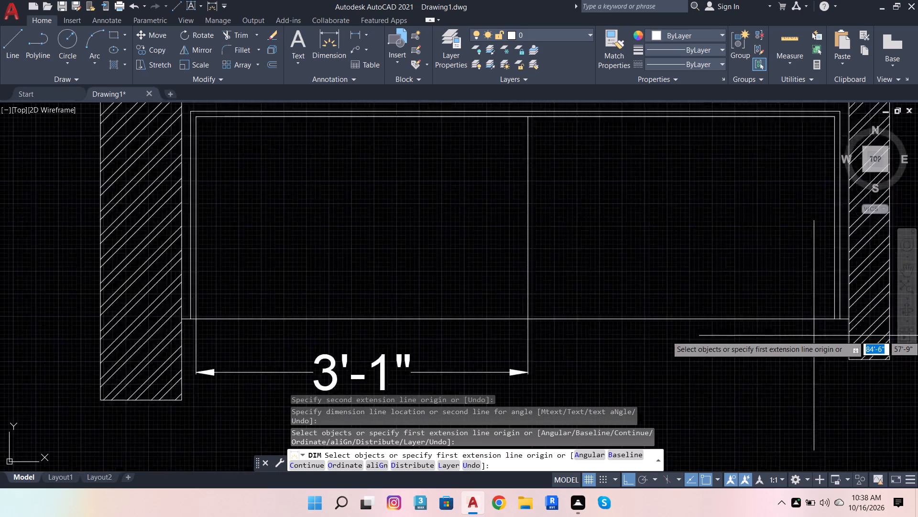
{"action": "left_click", "coordinate": [843, 310]}
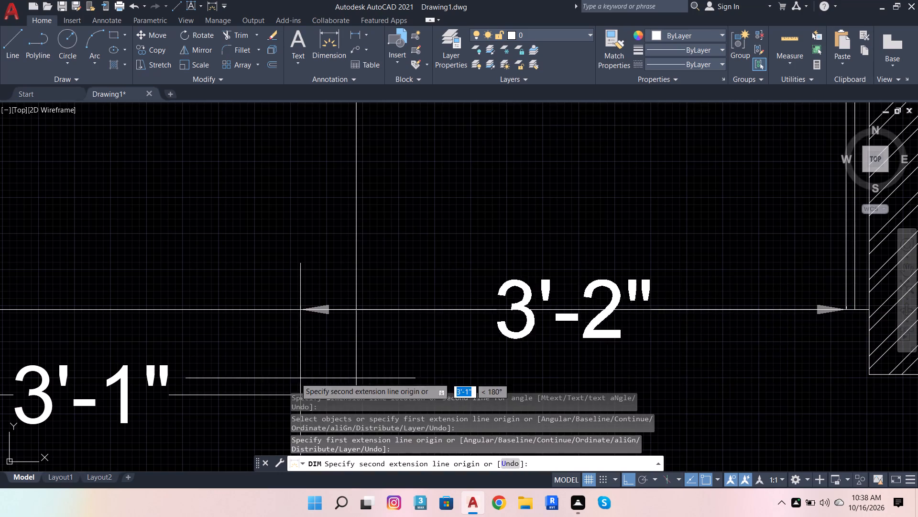
{"action": "left_click", "coordinate": [354, 312]}
{"action": "scroll", "coordinate": [375, 295], "scroll_direction": "down", "scroll_amount": 3}
{"action": "scroll", "coordinate": [367, 320], "scroll_direction": "up", "scroll_amount": 2}
{"action": "left_click", "coordinate": [365, 316]}
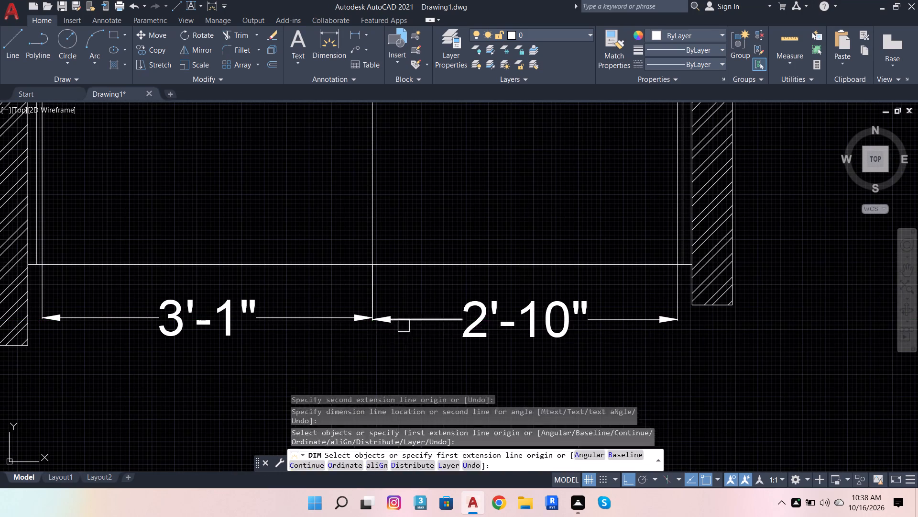
{"action": "key", "text": "space"}
Offset the left side's innermost line 2'10" to the right, into the room, as a second divider line.
{"action": "scroll", "coordinate": [249, 295], "scroll_direction": "down", "scroll_amount": 1}
{"action": "scroll", "coordinate": [117, 268], "scroll_direction": "up", "scroll_amount": 2}
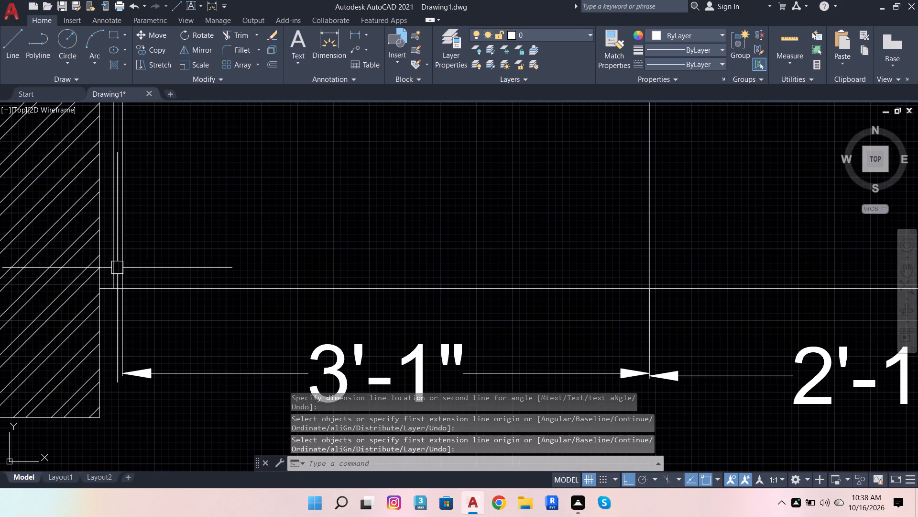
{"action": "left_click", "coordinate": [123, 268]}
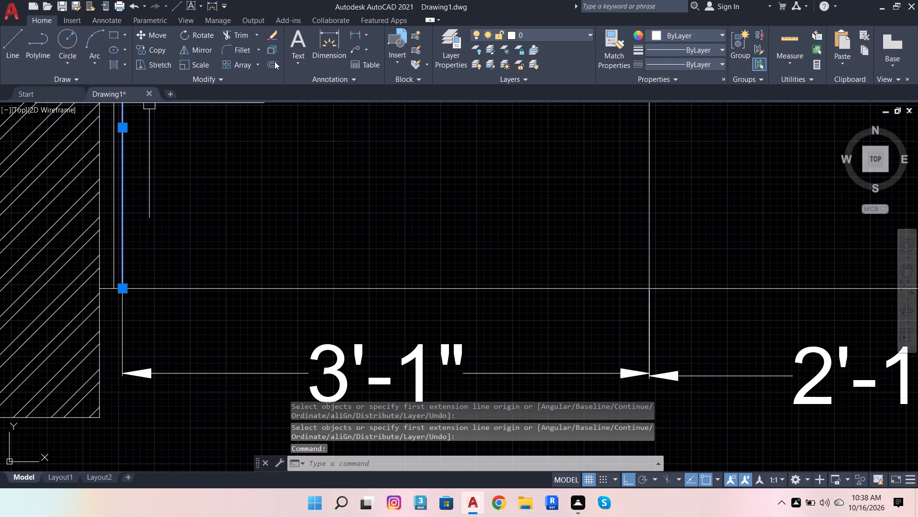
{"action": "left_click", "coordinate": [274, 61]}
{"action": "left_click", "coordinate": [122, 284]}
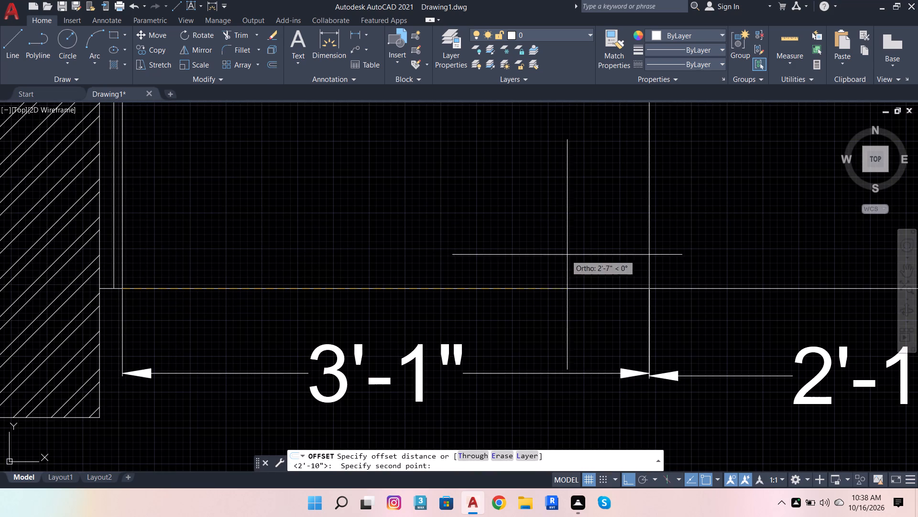
{"action": "type", "text": "2'10"}
{"action": "key", "text": "Return"}
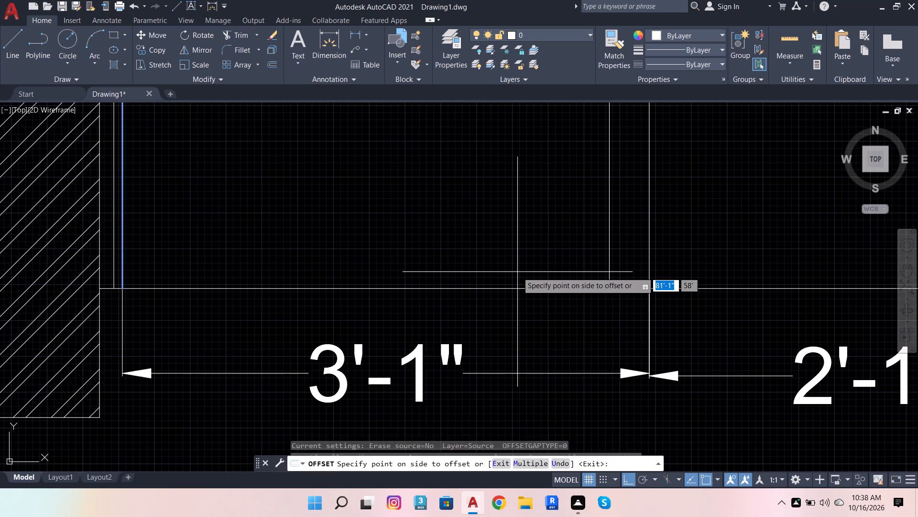
{"action": "left_click", "coordinate": [517, 272]}
{"action": "scroll", "coordinate": [448, 342], "scroll_direction": "down", "scroll_amount": 2}
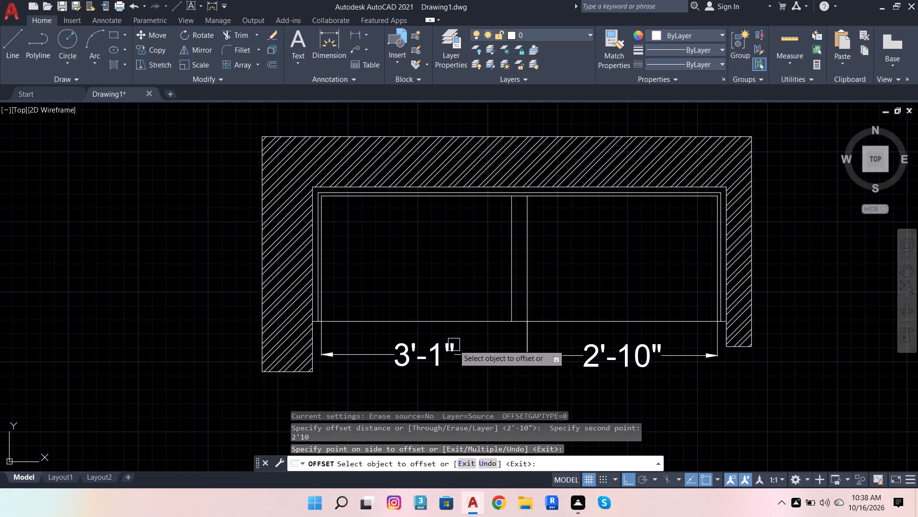
{"action": "key", "text": "Escape"}
{"action": "key", "text": "Escape"}
{"action": "key", "text": "Escape"}
{"action": "key", "text": "Escape"}
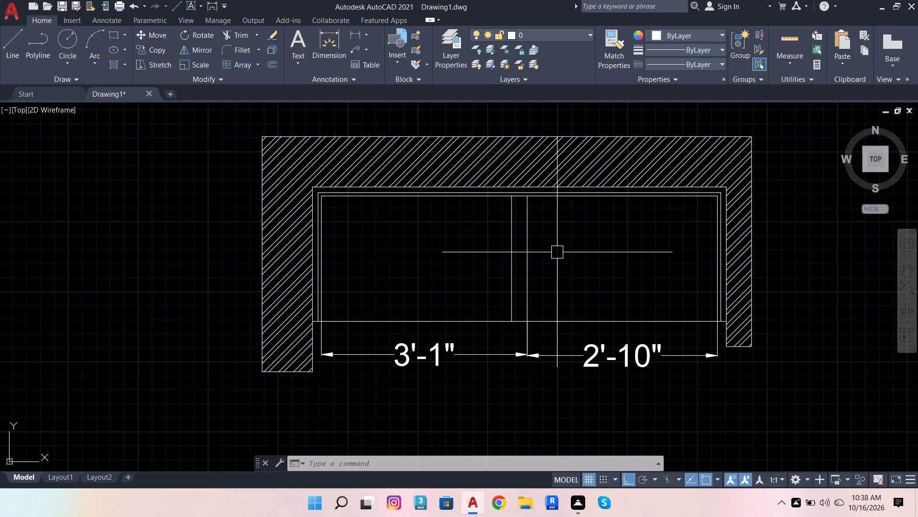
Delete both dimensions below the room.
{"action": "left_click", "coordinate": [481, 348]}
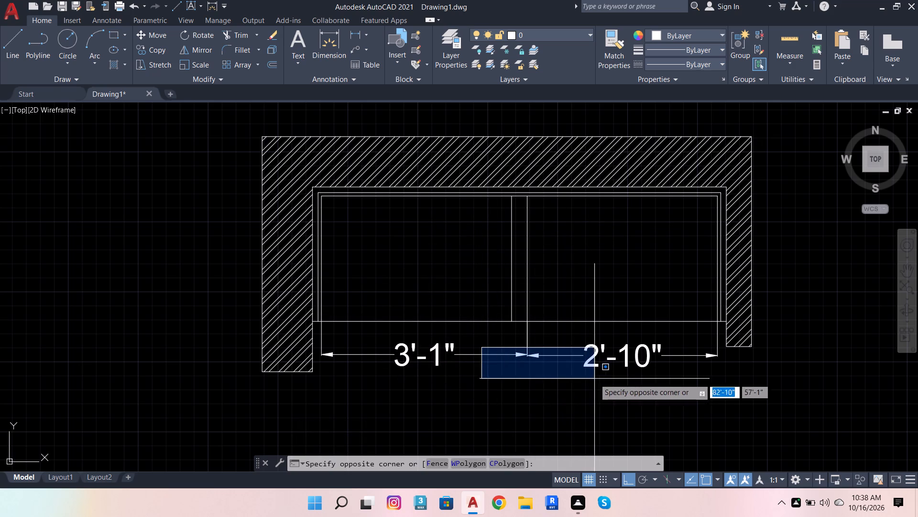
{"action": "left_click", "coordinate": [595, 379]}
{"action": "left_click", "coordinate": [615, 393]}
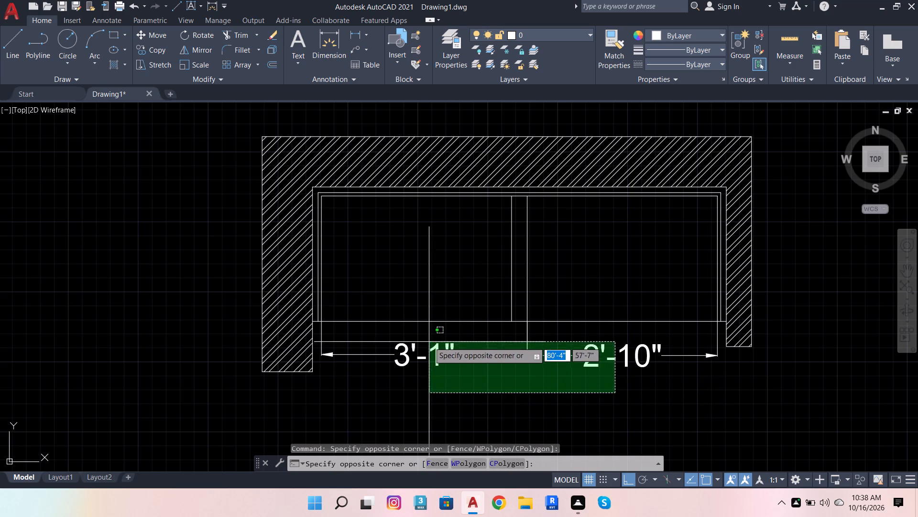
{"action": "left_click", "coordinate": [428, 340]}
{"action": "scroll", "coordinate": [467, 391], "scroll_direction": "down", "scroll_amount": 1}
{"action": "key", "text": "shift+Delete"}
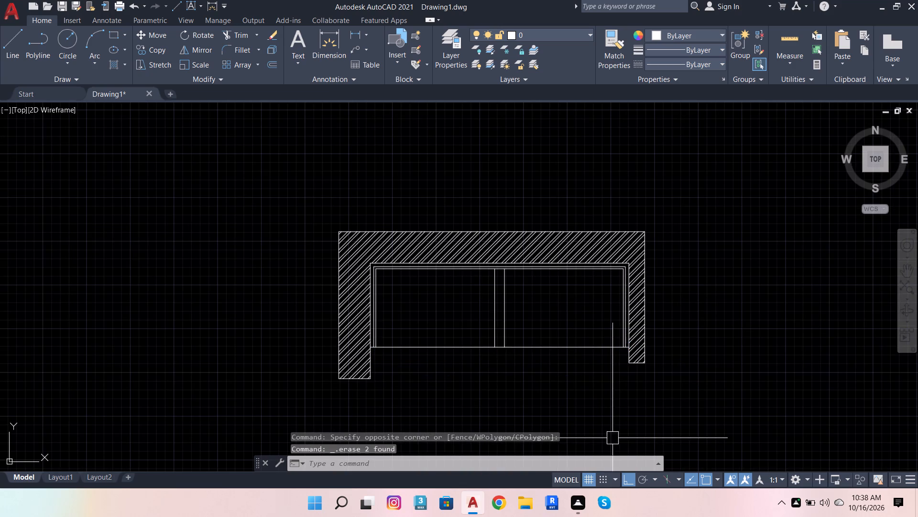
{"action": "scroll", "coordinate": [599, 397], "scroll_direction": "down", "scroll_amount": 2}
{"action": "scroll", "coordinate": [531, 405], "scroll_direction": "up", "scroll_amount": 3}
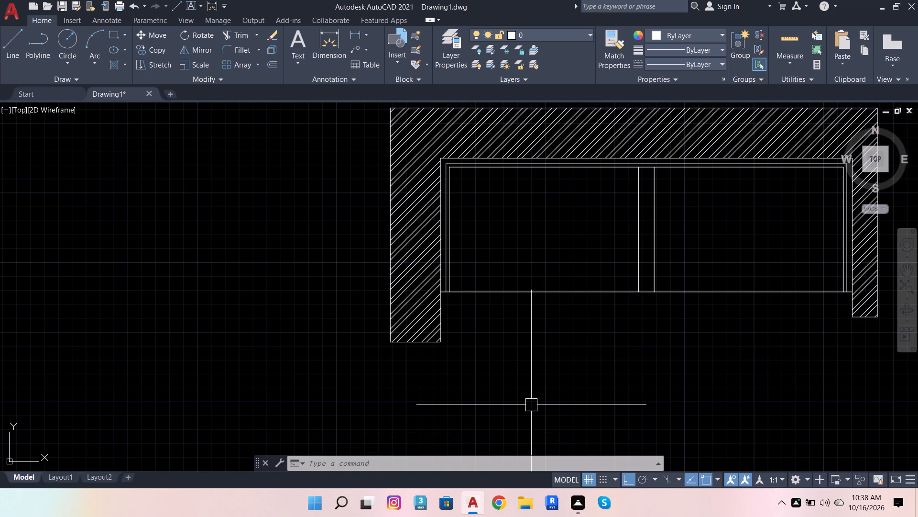
Undo the dimension deletion, the two dimensions and both divider lines inside the room.
{"action": "key", "text": "ctrl+z"}
{"action": "key", "text": "ctrl+z"}
{"action": "key", "text": "ctrl+z"}
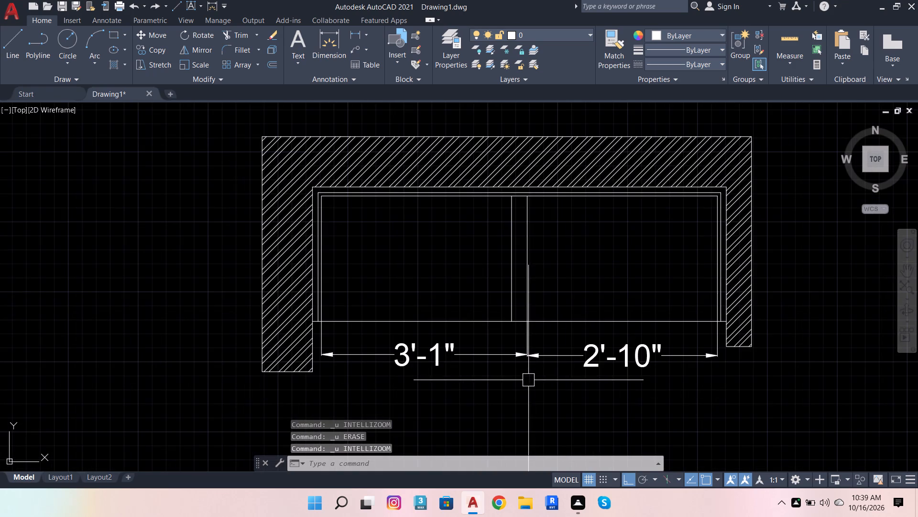
{"action": "key", "text": "ctrl+z"}
{"action": "key", "text": "ctrl+z"}
{"action": "key", "text": "ctrl+z"}
{"action": "key", "text": "ctrl+z"}
{"action": "key", "text": "ctrl+z"}
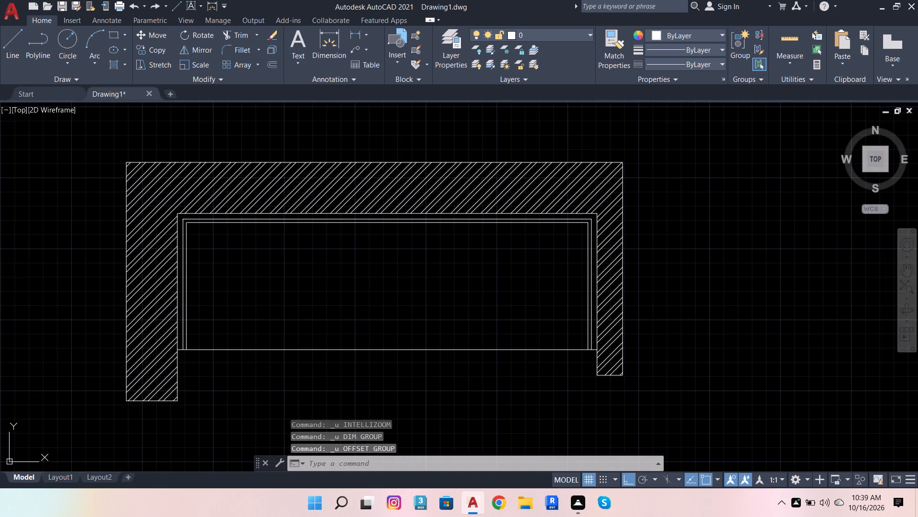
Undo the dimension style change, trims and all inner offset lines, back to the hatched walls and plain room outline.
{"action": "key", "text": "ctrl+z"}
{"action": "key", "text": "ctrl+z"}
{"action": "key", "text": "ctrl+z"}
{"action": "key", "text": "ctrl+z"}
{"action": "key", "text": "ctrl+z"}
{"action": "key", "text": "ctrl+z"}
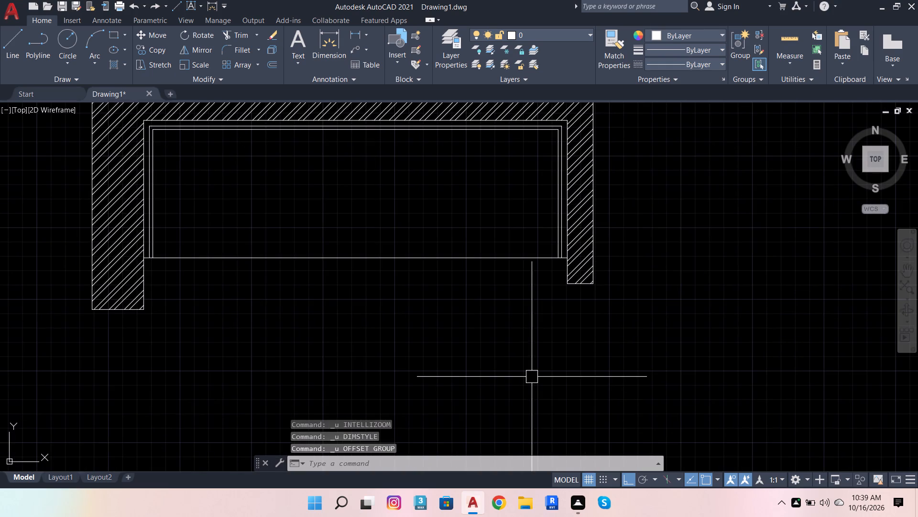
{"action": "key", "text": "ctrl+z"}
{"action": "key", "text": "ctrl+z"}
{"action": "key", "text": "ctrl+z"}
{"action": "key", "text": "ctrl+z"}
{"action": "key", "text": "ctrl+z"}
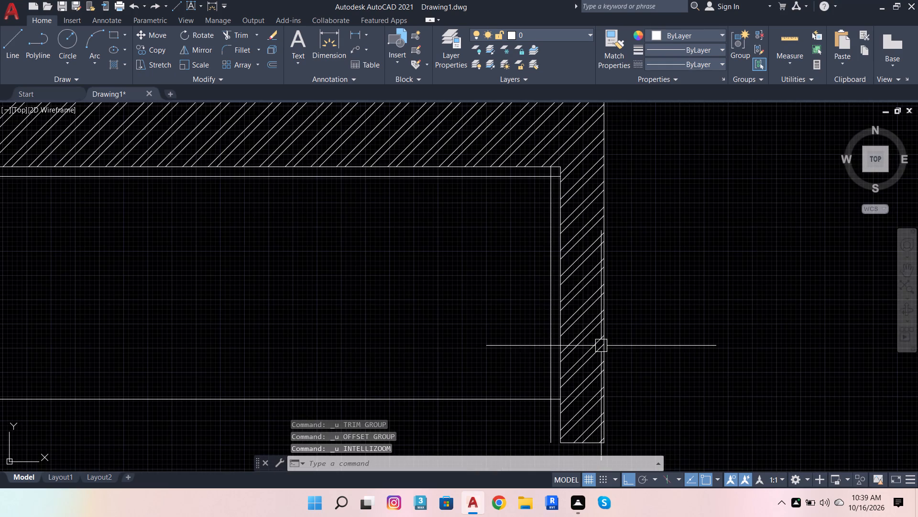
{"action": "key", "text": "ctrl+z"}
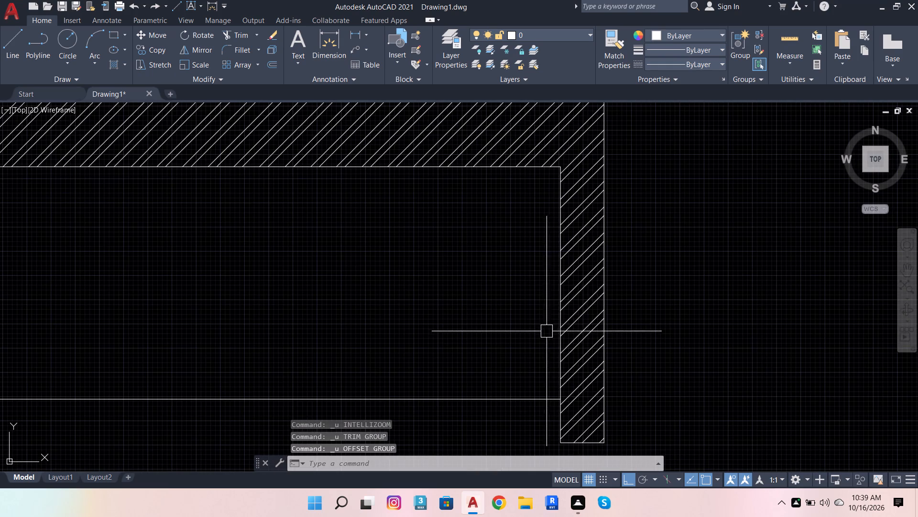
Offset the left wall's inner edge 0.6" into the room.
{"action": "scroll", "coordinate": [660, 297], "scroll_direction": "down", "scroll_amount": 3}
{"action": "scroll", "coordinate": [502, 314], "scroll_direction": "up", "scroll_amount": 4}
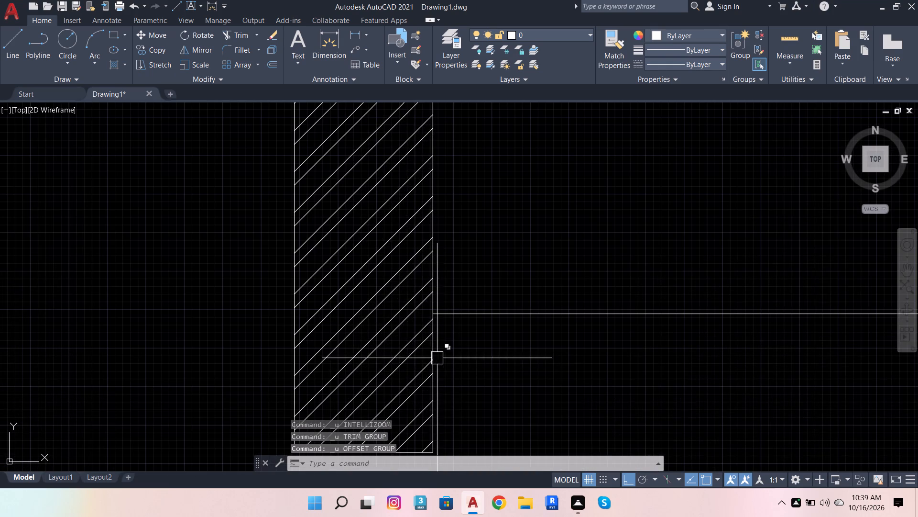
{"action": "scroll", "coordinate": [439, 352], "scroll_direction": "up", "scroll_amount": 1}
{"action": "left_click", "coordinate": [432, 343]}
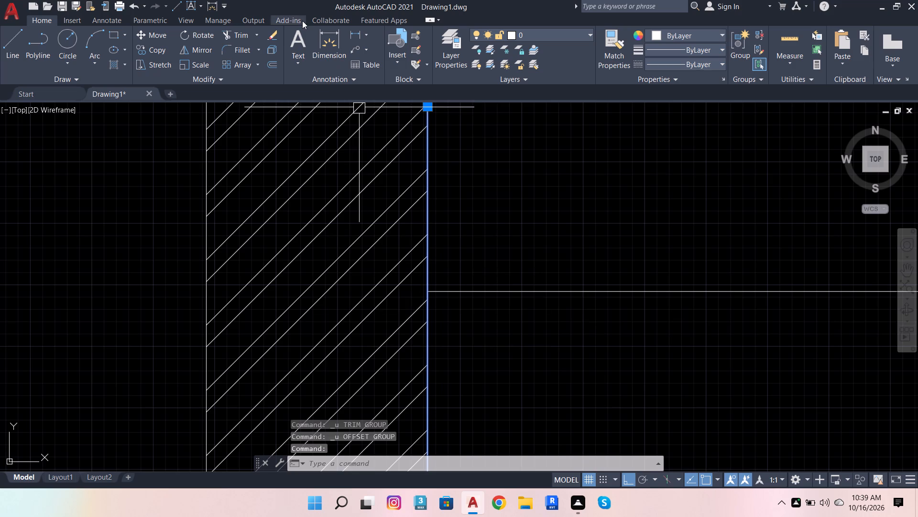
{"action": "left_click", "coordinate": [272, 59]}
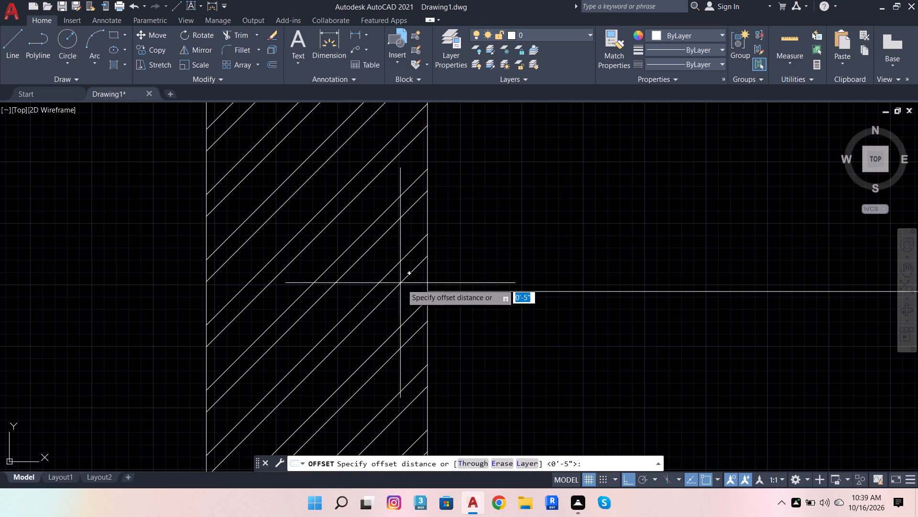
{"action": "left_click", "coordinate": [424, 293]}
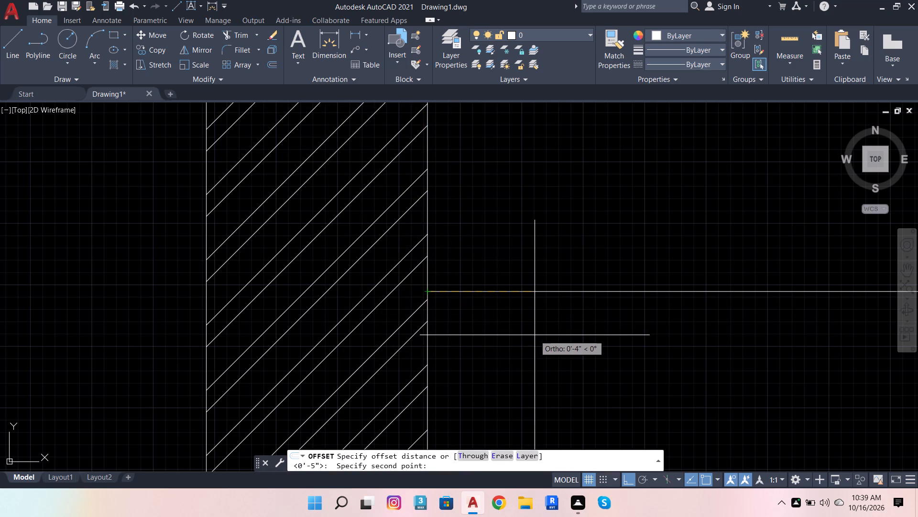
{"action": "key", "text": "6"}
{"action": "key", "text": "BackSpace"}
{"action": "type", "text": ".6"}
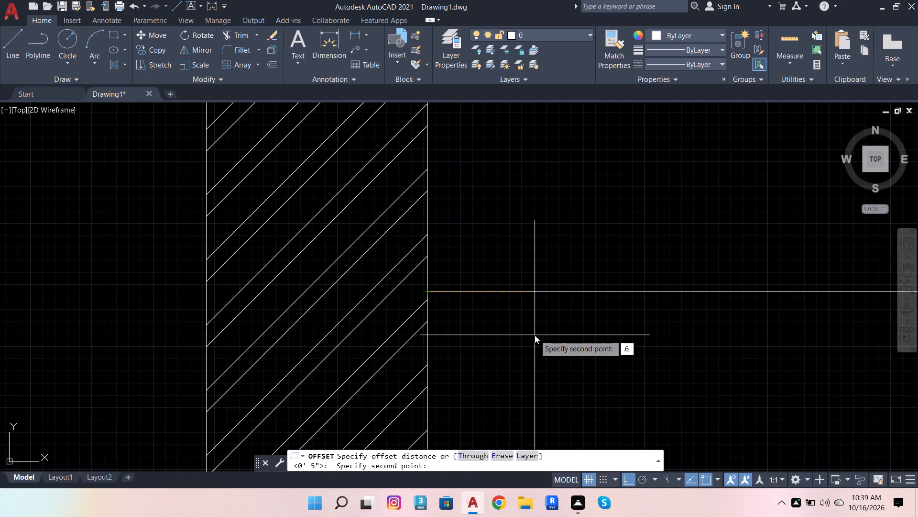
{"action": "key", "text": "Return"}
{"action": "left_click", "coordinate": [535, 335]}
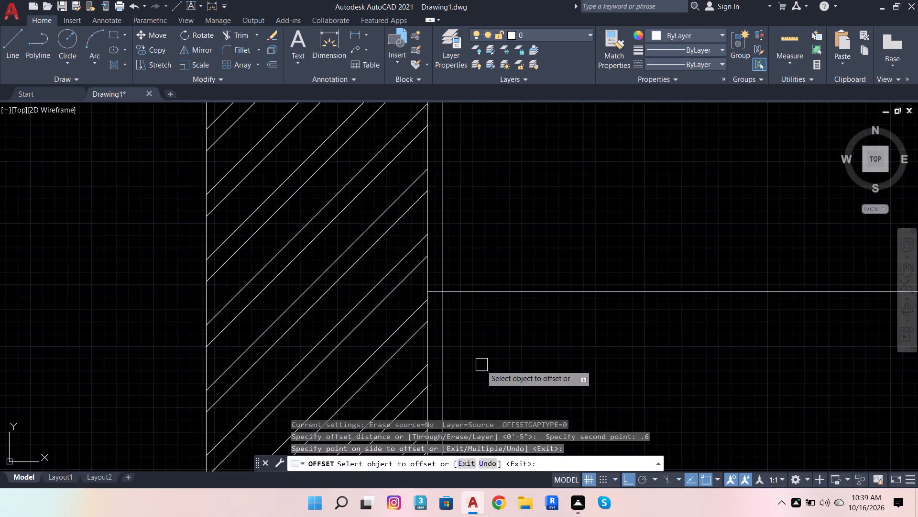
Offset the inner edges of the top and right walls 0.6" into the room.
{"action": "scroll", "coordinate": [478, 366], "scroll_direction": "down", "scroll_amount": 2}
{"action": "scroll", "coordinate": [497, 281], "scroll_direction": "down", "scroll_amount": 2}
{"action": "scroll", "coordinate": [497, 211], "scroll_direction": "up", "scroll_amount": 6}
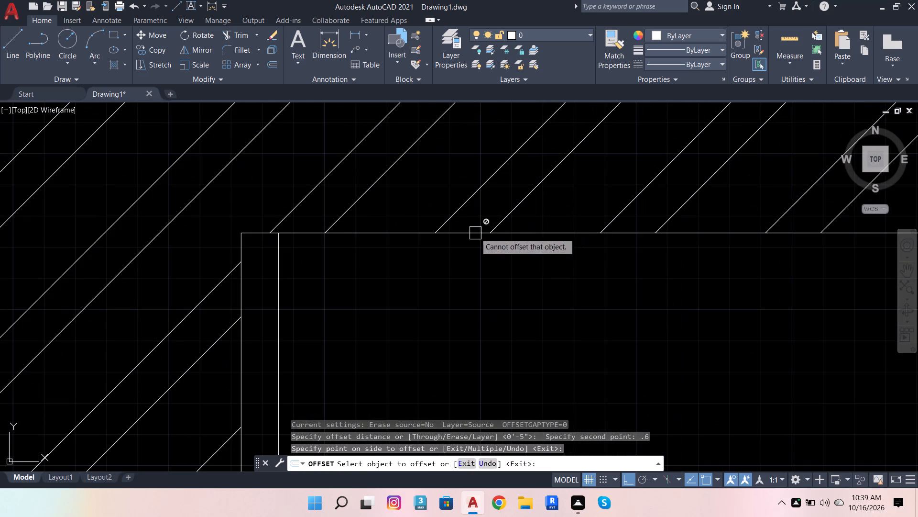
{"action": "left_click", "coordinate": [469, 236]}
{"action": "left_click", "coordinate": [424, 298]}
{"action": "scroll", "coordinate": [219, 312], "scroll_direction": "down", "scroll_amount": 5}
{"action": "scroll", "coordinate": [642, 344], "scroll_direction": "up", "scroll_amount": 1}
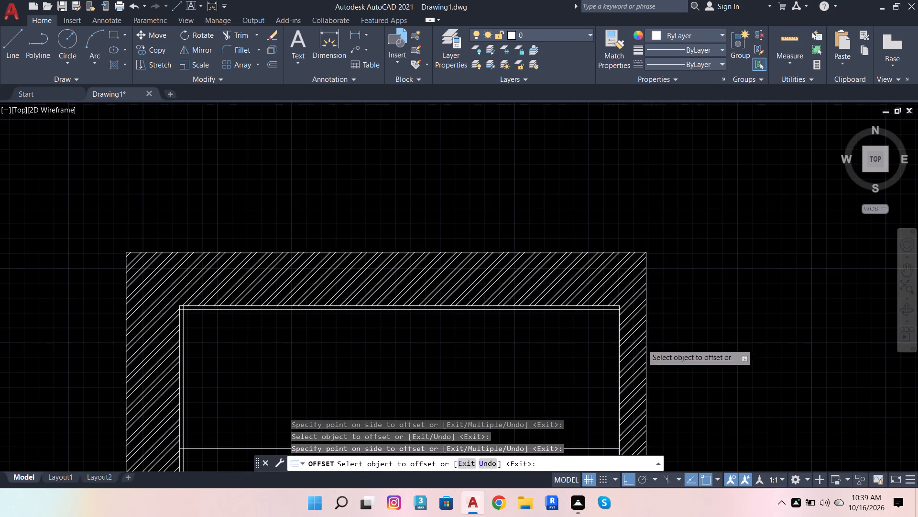
{"action": "scroll", "coordinate": [642, 344], "scroll_direction": "up", "scroll_amount": 3}
{"action": "left_click", "coordinate": [582, 281]}
{"action": "left_click", "coordinate": [394, 292]}
{"action": "scroll", "coordinate": [555, 273], "scroll_direction": "down", "scroll_amount": 4}
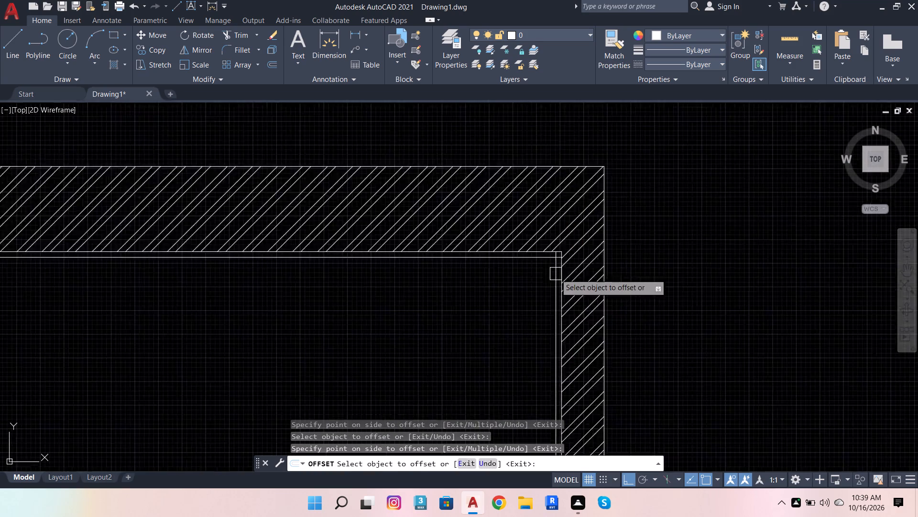
Trim the offset lines' overlapping ends at the room's upper-right corner and the right offset line's excess below the room's bottom line.
{"action": "left_click", "coordinate": [226, 32]}
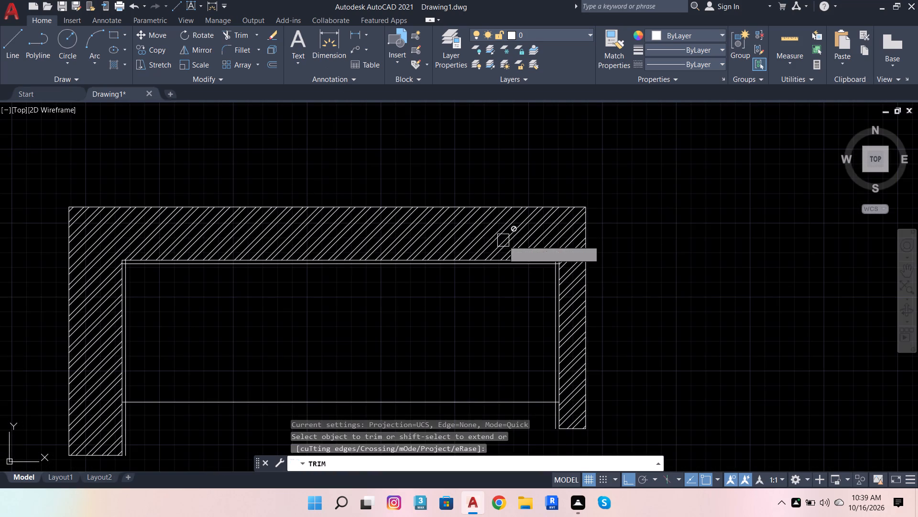
{"action": "scroll", "coordinate": [580, 293], "scroll_direction": "up", "scroll_amount": 2}
{"action": "scroll", "coordinate": [508, 214], "scroll_direction": "up", "scroll_amount": 5}
{"action": "left_click", "coordinate": [530, 219]}
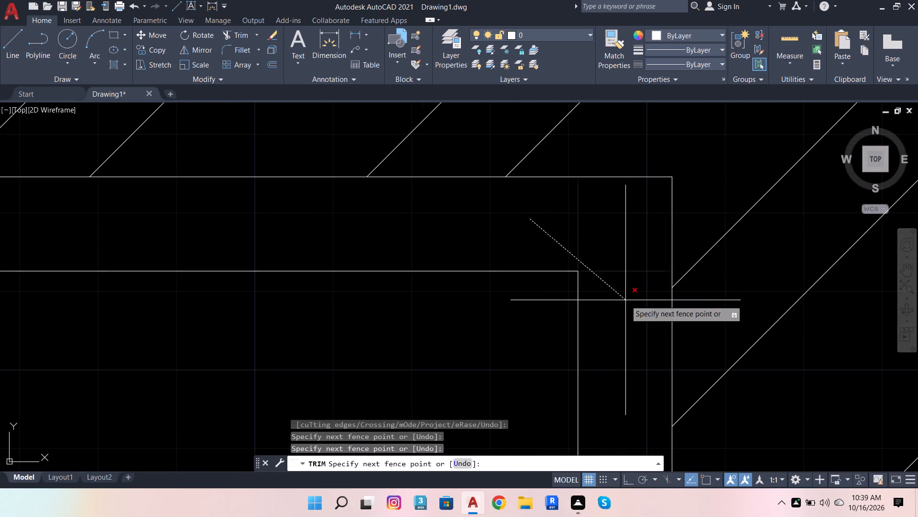
{"action": "left_click", "coordinate": [625, 300]}
{"action": "scroll", "coordinate": [596, 206], "scroll_direction": "down", "scroll_amount": 7}
{"action": "scroll", "coordinate": [587, 395], "scroll_direction": "up", "scroll_amount": 3}
{"action": "left_click", "coordinate": [623, 260]}
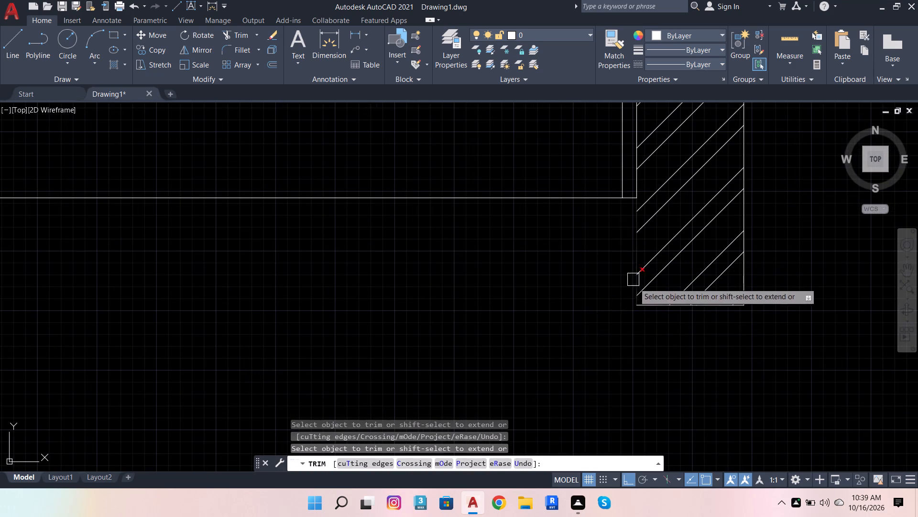
Trim the offset lines' overlapping ends at the room's upper-left corner and the left offset line's excess below the bottom line.
{"action": "scroll", "coordinate": [647, 338], "scroll_direction": "down", "scroll_amount": 5}
{"action": "scroll", "coordinate": [480, 268], "scroll_direction": "up", "scroll_amount": 6}
{"action": "scroll", "coordinate": [424, 307], "scroll_direction": "up", "scroll_amount": 3}
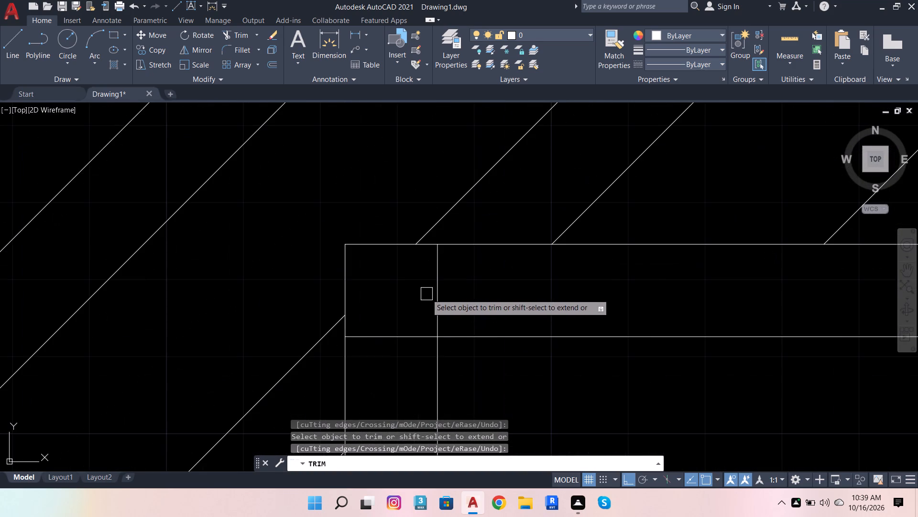
{"action": "left_click", "coordinate": [461, 285]}
{"action": "left_click", "coordinate": [372, 345]}
{"action": "scroll", "coordinate": [443, 278], "scroll_direction": "down", "scroll_amount": 6}
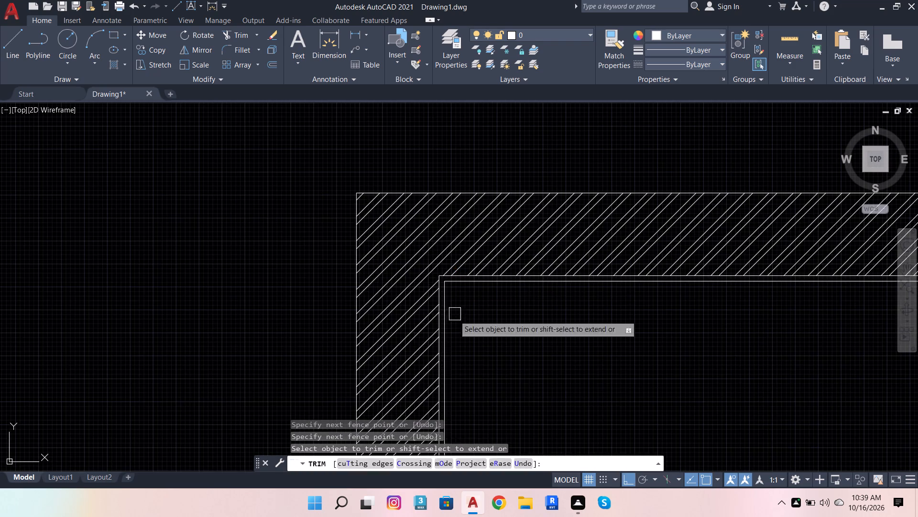
{"action": "scroll", "coordinate": [492, 281], "scroll_direction": "down", "scroll_amount": 4}
{"action": "scroll", "coordinate": [478, 308], "scroll_direction": "up", "scroll_amount": 5}
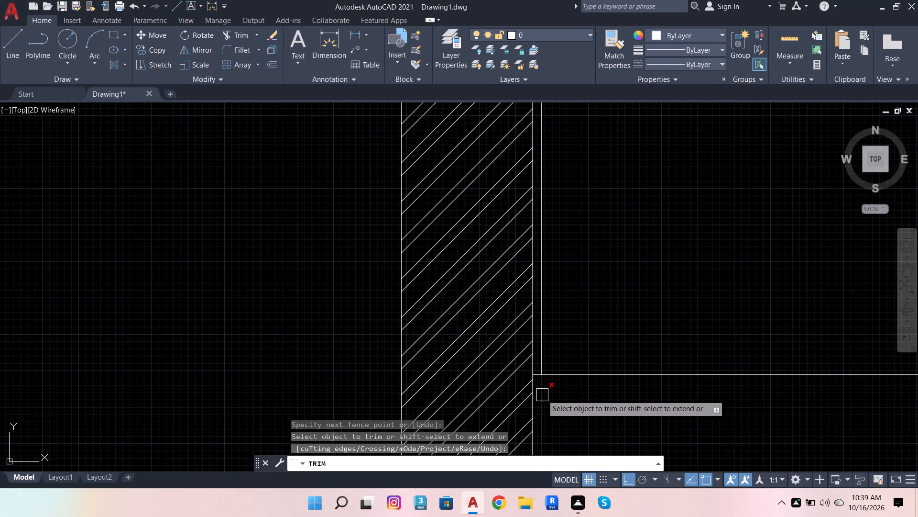
{"action": "left_click", "coordinate": [541, 393]}
{"action": "scroll", "coordinate": [572, 410], "scroll_direction": "down", "scroll_amount": 3}
{"action": "key", "text": "Escape"}
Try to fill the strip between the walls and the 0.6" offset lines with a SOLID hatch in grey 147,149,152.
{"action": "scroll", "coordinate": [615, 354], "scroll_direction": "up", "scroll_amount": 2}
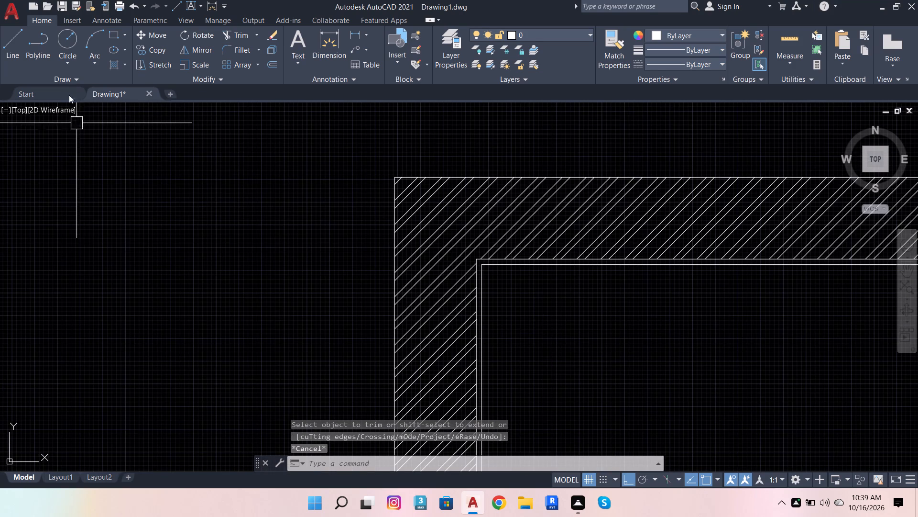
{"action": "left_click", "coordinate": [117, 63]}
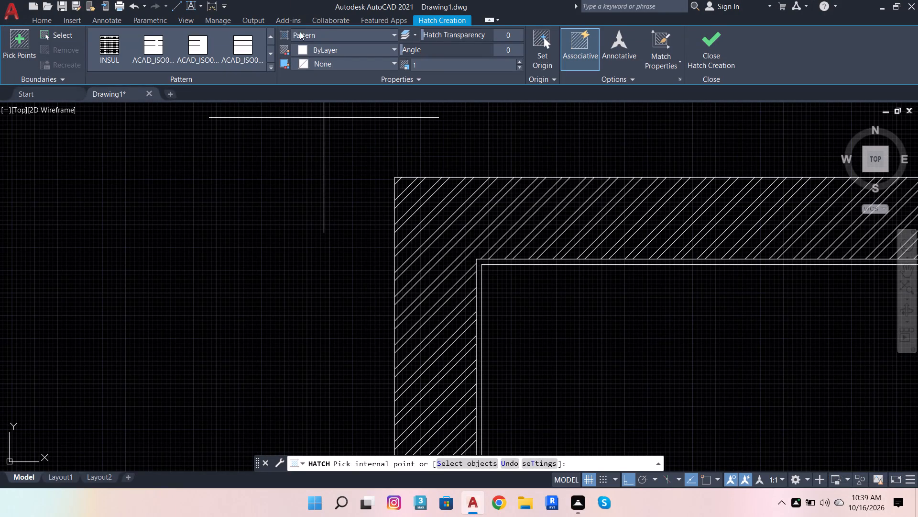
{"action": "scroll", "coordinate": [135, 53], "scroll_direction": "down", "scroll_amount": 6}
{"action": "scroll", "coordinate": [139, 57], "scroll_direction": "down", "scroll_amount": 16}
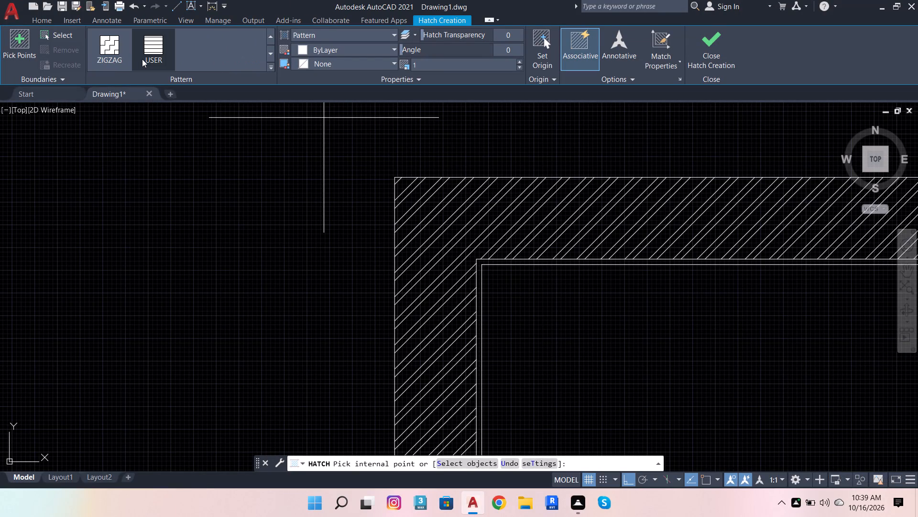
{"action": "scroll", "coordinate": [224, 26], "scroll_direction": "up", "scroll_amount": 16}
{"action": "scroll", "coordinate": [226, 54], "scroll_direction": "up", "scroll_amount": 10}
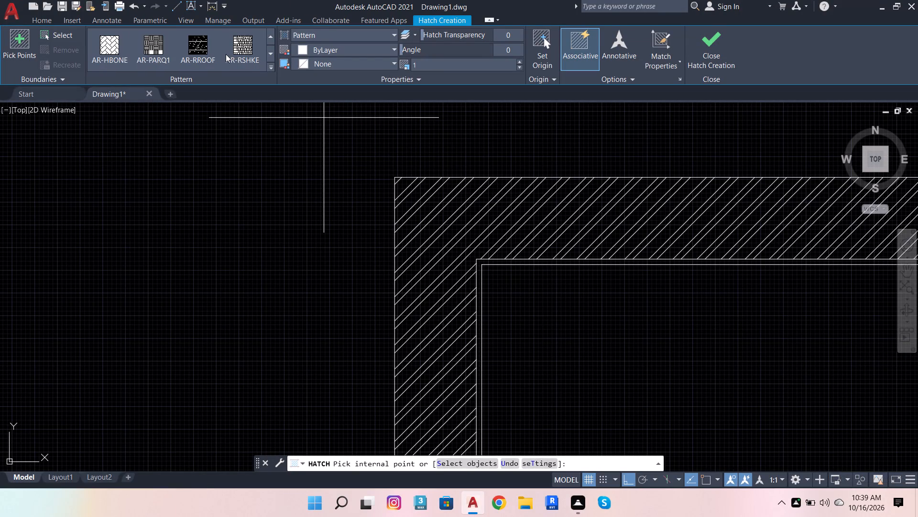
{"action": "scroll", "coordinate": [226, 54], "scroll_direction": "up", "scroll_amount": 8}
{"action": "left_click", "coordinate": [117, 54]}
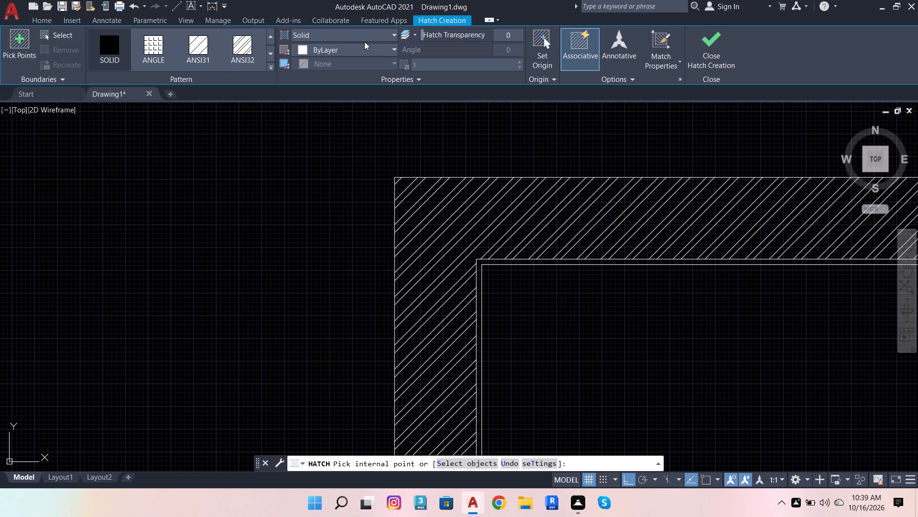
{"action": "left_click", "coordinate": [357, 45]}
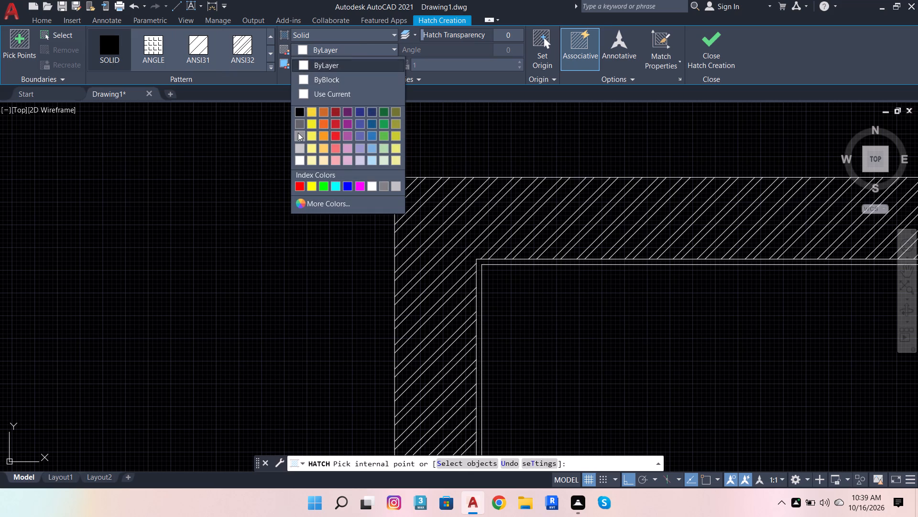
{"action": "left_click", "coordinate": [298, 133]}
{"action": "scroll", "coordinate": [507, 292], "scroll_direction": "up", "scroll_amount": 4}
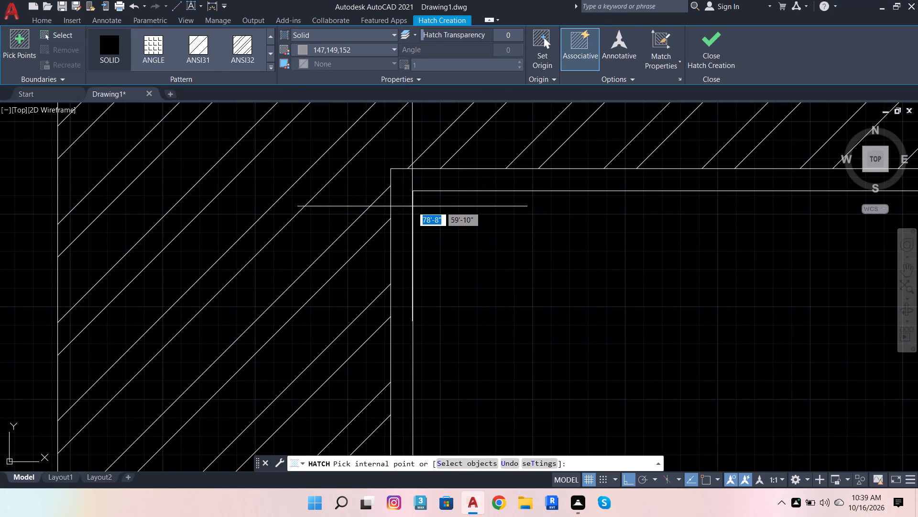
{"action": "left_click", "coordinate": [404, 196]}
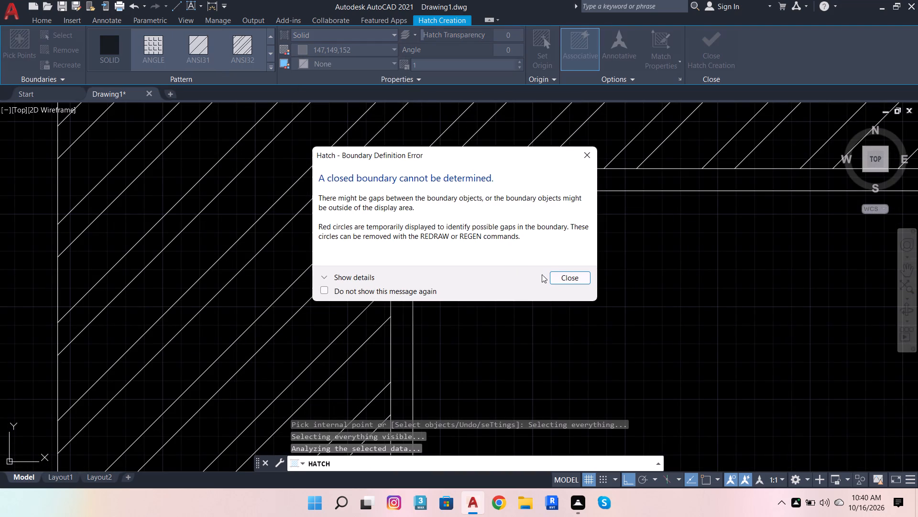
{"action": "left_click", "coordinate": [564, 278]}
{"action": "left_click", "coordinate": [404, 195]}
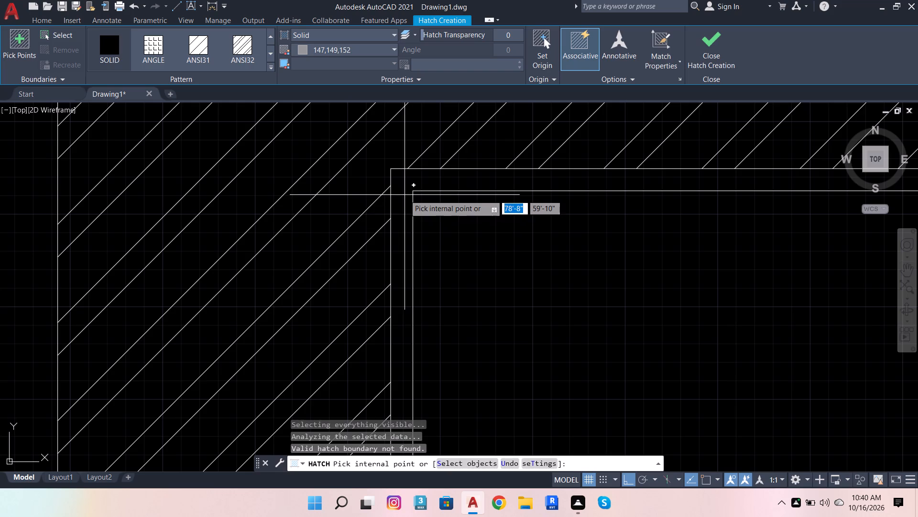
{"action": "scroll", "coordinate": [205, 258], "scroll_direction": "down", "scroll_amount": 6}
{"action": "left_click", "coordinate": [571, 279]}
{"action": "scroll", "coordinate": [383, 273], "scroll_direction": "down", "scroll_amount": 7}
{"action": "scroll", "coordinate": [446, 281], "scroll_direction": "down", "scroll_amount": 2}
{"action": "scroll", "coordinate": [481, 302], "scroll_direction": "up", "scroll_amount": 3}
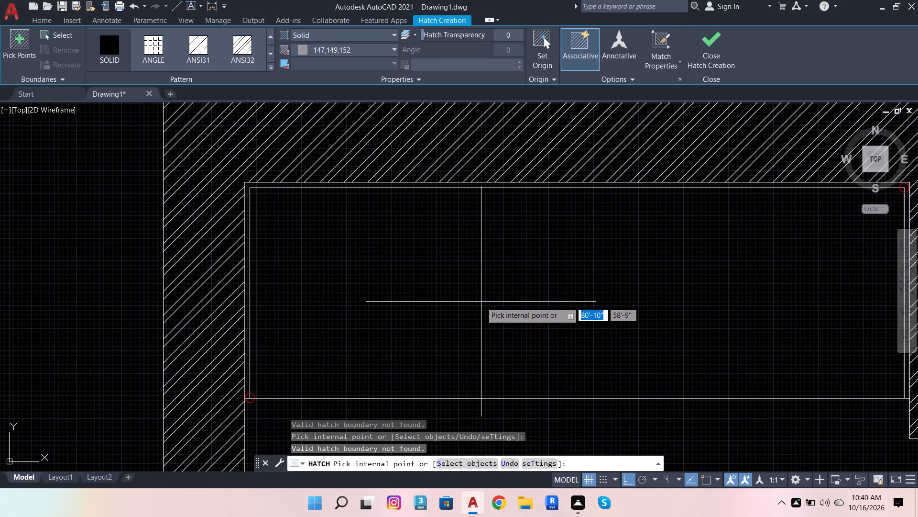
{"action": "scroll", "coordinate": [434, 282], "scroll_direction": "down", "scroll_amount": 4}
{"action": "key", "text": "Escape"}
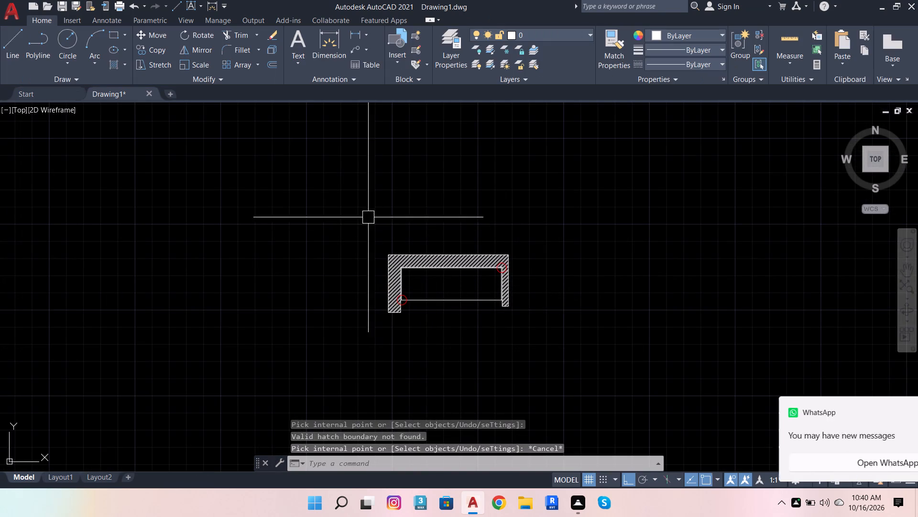
Move the whole hatched room plan straight down by about 12'-3".
{"action": "left_click", "coordinate": [340, 198]}
{"action": "left_click", "coordinate": [588, 360]}
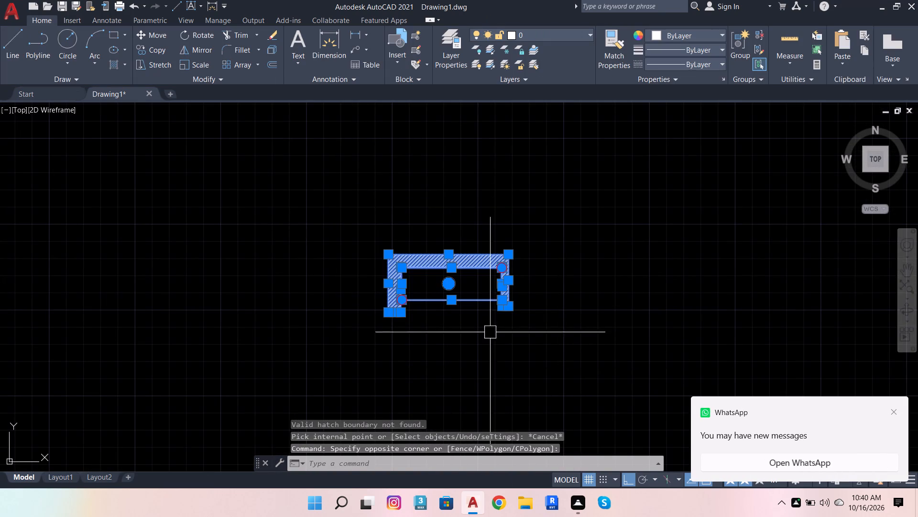
{"action": "left_click", "coordinate": [164, 37]}
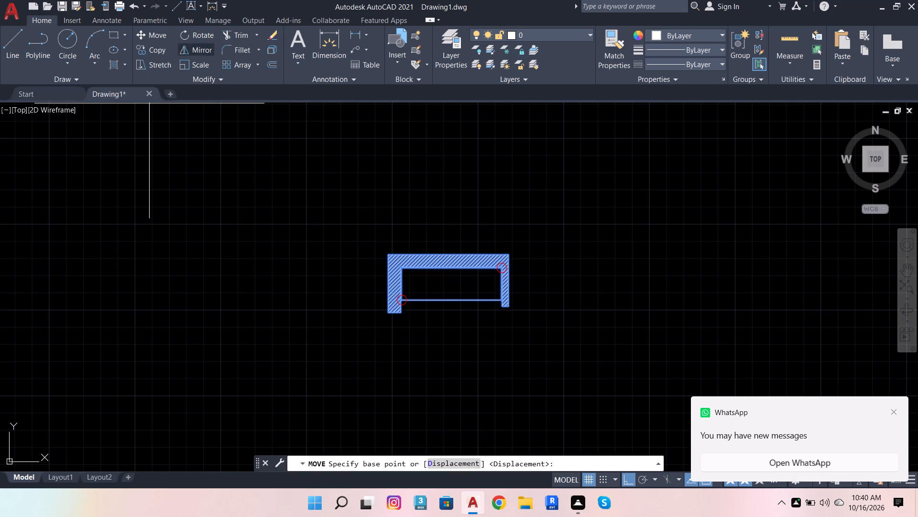
{"action": "left_click", "coordinate": [406, 316]}
{"action": "scroll", "coordinate": [451, 340], "scroll_direction": "down", "scroll_amount": 3}
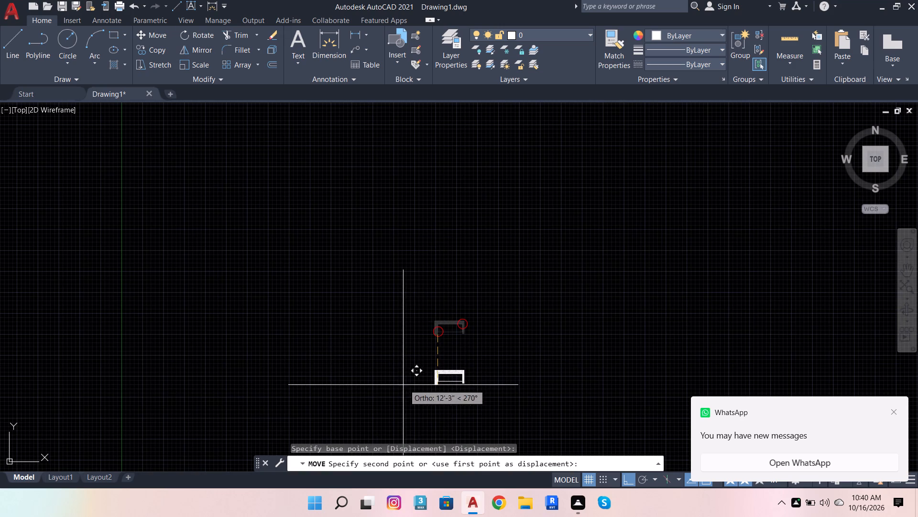
{"action": "left_click", "coordinate": [403, 385]}
Join the left, top and right 0.6" offset lines and the room's bottom line into a polyline.
{"action": "scroll", "coordinate": [435, 413], "scroll_direction": "up", "scroll_amount": 4}
{"action": "scroll", "coordinate": [490, 180], "scroll_direction": "up", "scroll_amount": 3}
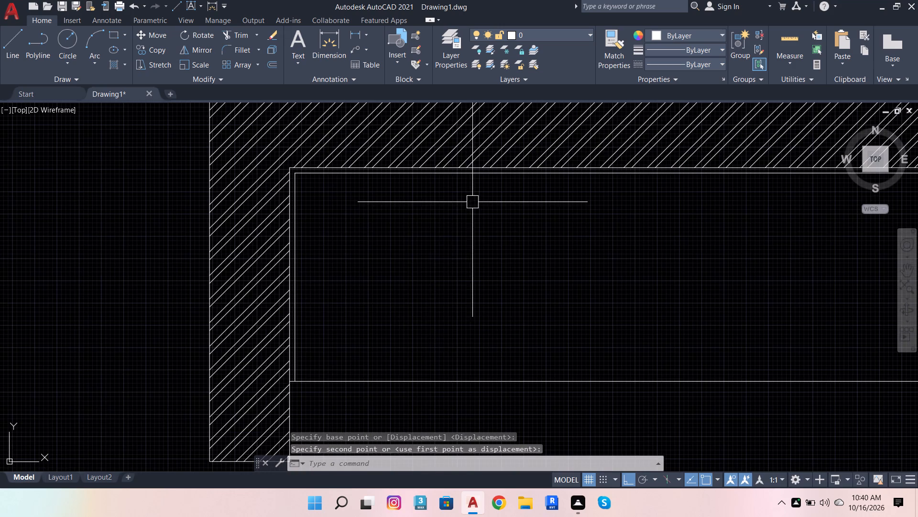
{"action": "scroll", "coordinate": [366, 390], "scroll_direction": "up", "scroll_amount": 2}
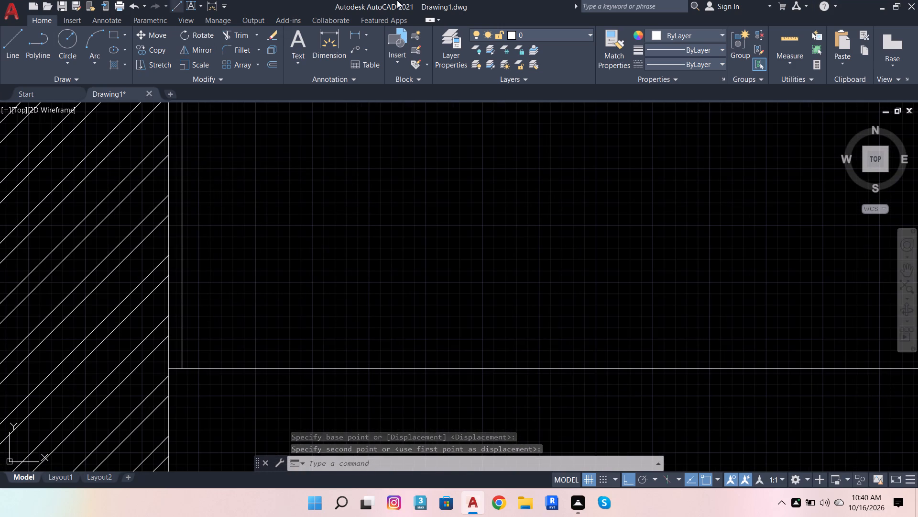
{"action": "scroll", "coordinate": [214, 243], "scroll_direction": "down", "scroll_amount": 3}
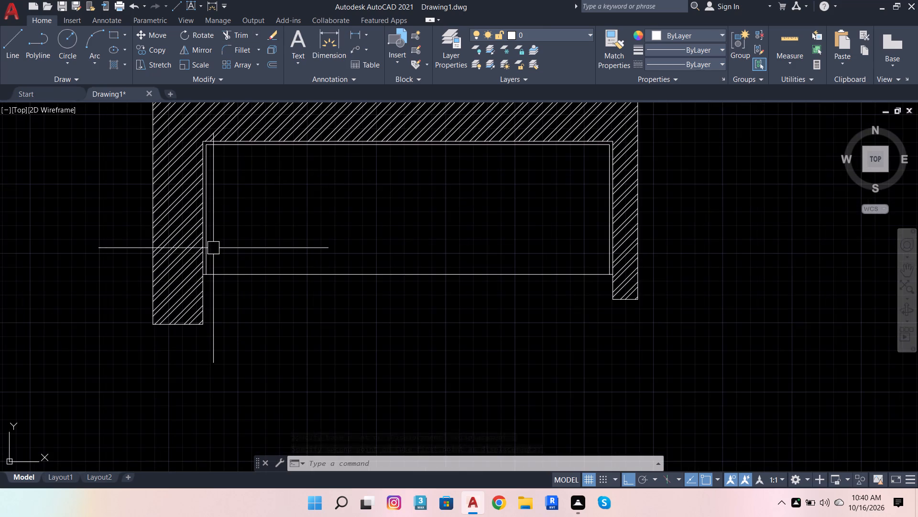
{"action": "key", "text": "Escape"}
{"action": "scroll", "coordinate": [235, 148], "scroll_direction": "up", "scroll_amount": 4}
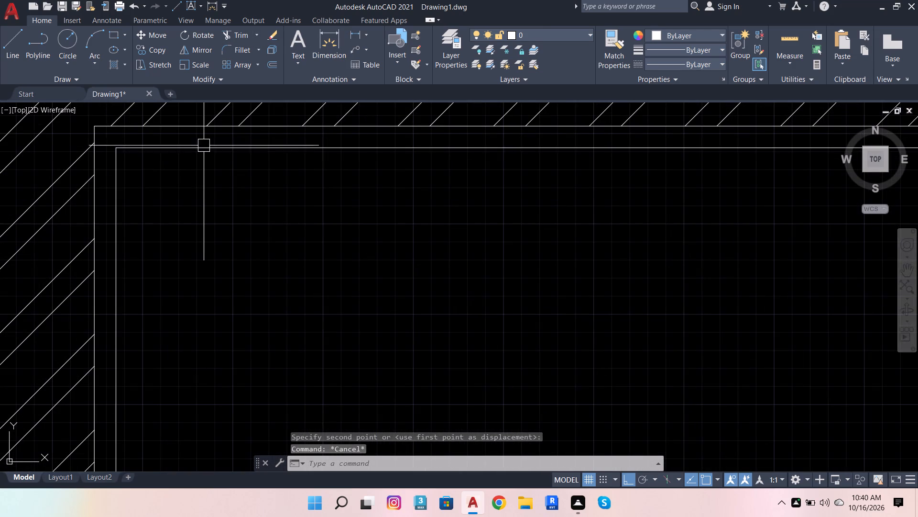
{"action": "left_click", "coordinate": [204, 146]}
{"action": "left_click", "coordinate": [113, 241]}
{"action": "scroll", "coordinate": [157, 228], "scroll_direction": "down", "scroll_amount": 4}
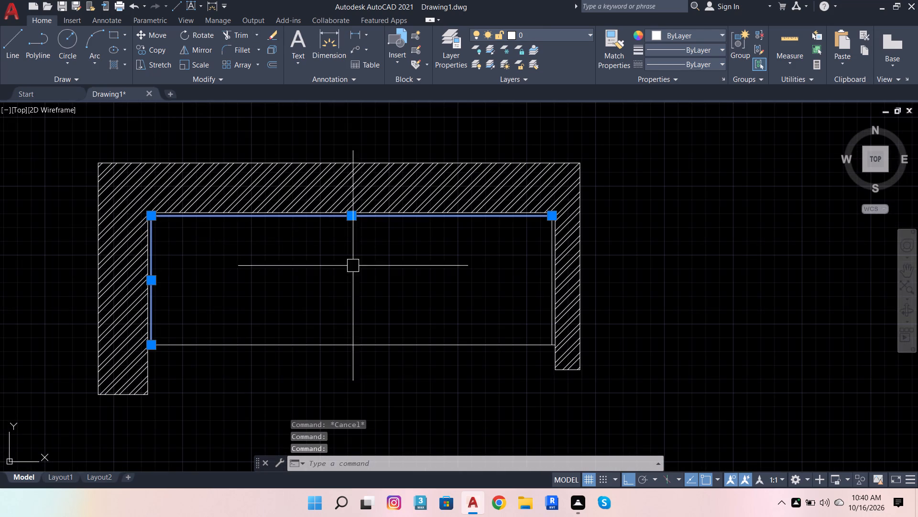
{"action": "scroll", "coordinate": [553, 253], "scroll_direction": "up", "scroll_amount": 2}
{"action": "left_click", "coordinate": [543, 261]}
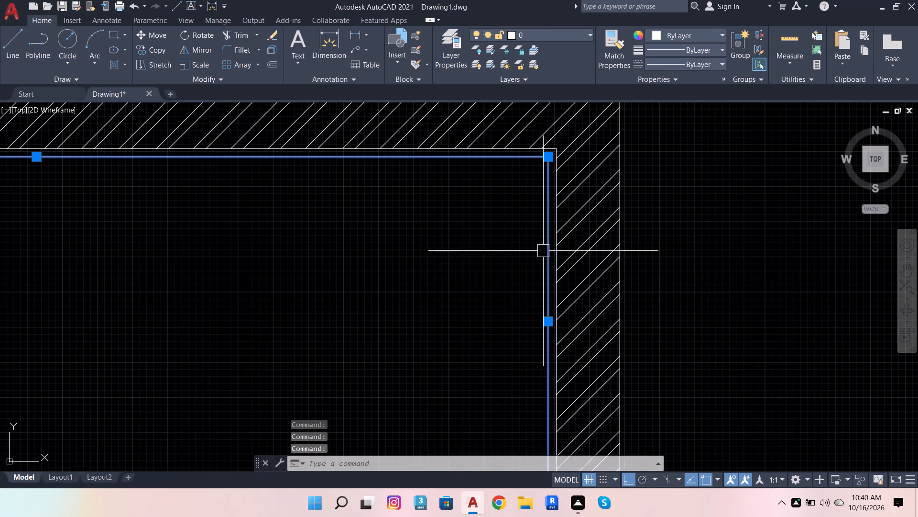
{"action": "scroll", "coordinate": [543, 245], "scroll_direction": "down", "scroll_amount": 3}
{"action": "scroll", "coordinate": [499, 298], "scroll_direction": "up", "scroll_amount": 2}
{"action": "left_click", "coordinate": [492, 315]}
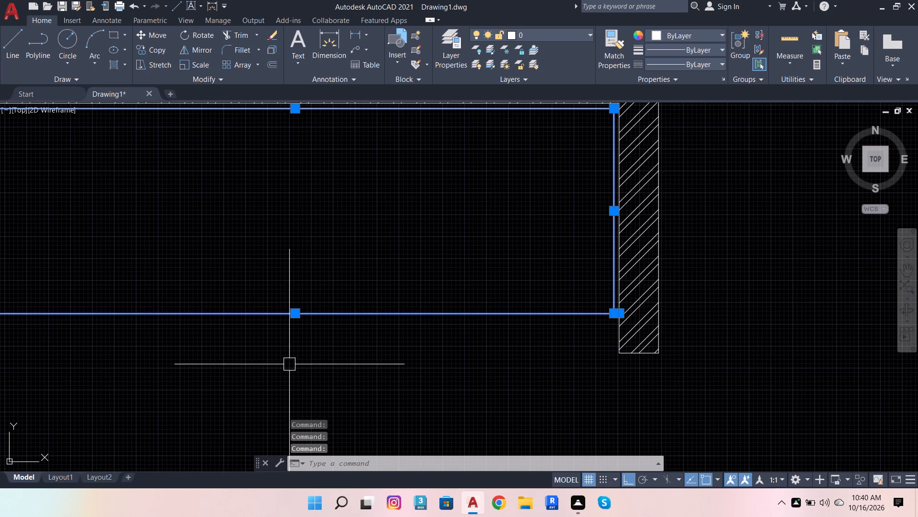
{"action": "key", "text": "j"}
{"action": "key", "text": "Return"}
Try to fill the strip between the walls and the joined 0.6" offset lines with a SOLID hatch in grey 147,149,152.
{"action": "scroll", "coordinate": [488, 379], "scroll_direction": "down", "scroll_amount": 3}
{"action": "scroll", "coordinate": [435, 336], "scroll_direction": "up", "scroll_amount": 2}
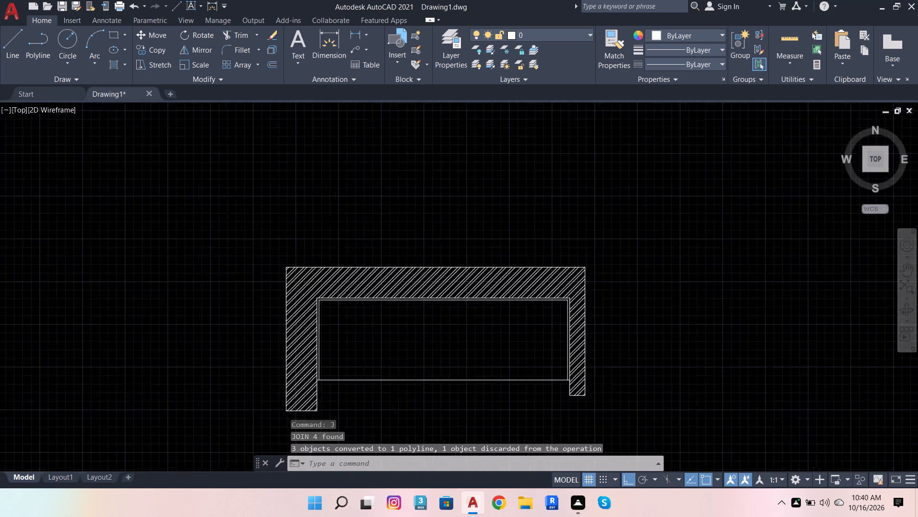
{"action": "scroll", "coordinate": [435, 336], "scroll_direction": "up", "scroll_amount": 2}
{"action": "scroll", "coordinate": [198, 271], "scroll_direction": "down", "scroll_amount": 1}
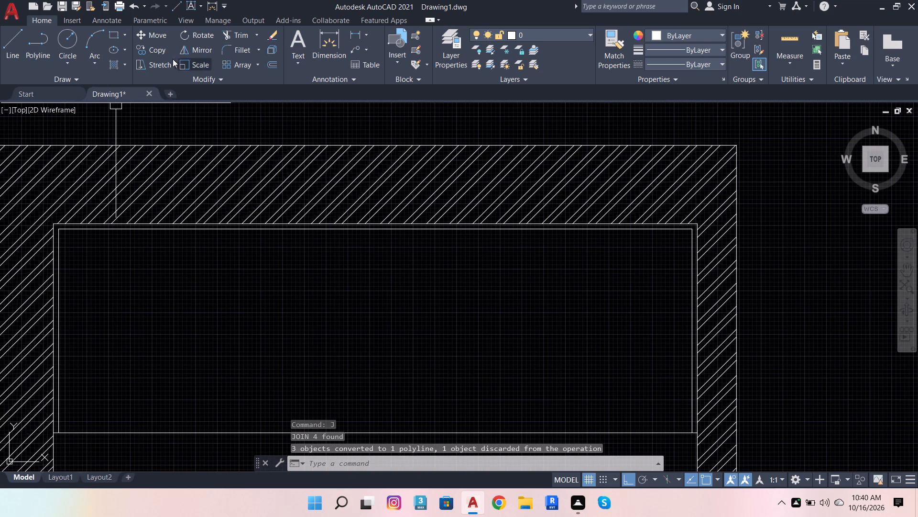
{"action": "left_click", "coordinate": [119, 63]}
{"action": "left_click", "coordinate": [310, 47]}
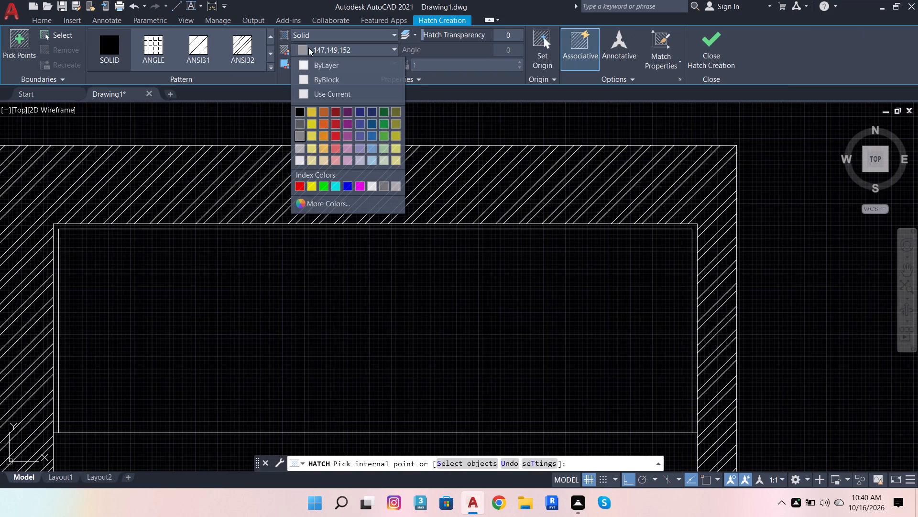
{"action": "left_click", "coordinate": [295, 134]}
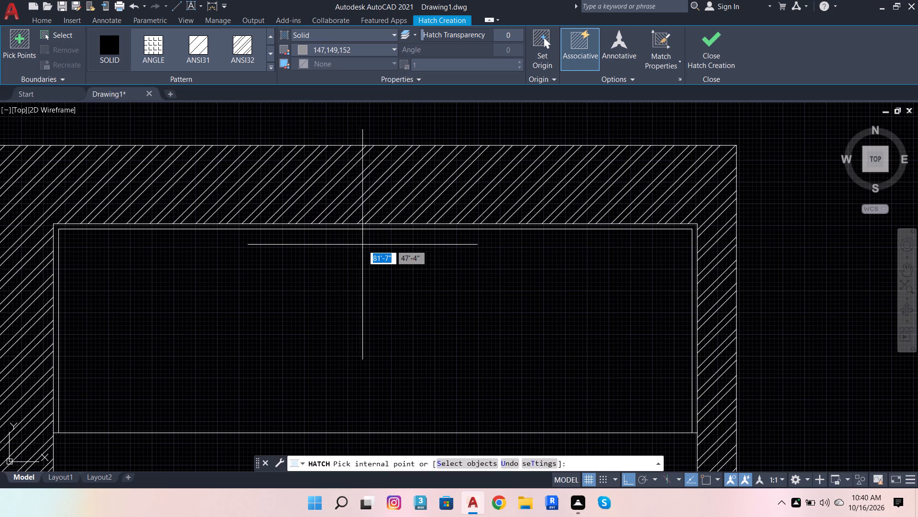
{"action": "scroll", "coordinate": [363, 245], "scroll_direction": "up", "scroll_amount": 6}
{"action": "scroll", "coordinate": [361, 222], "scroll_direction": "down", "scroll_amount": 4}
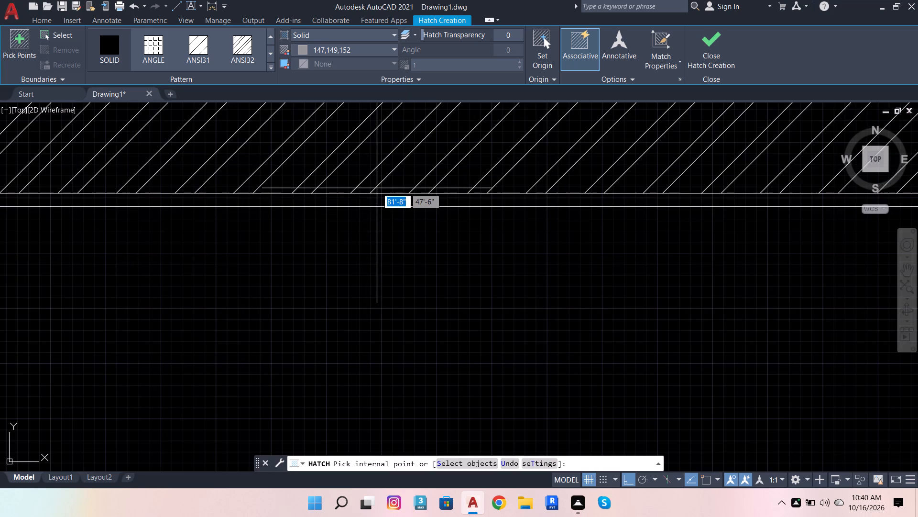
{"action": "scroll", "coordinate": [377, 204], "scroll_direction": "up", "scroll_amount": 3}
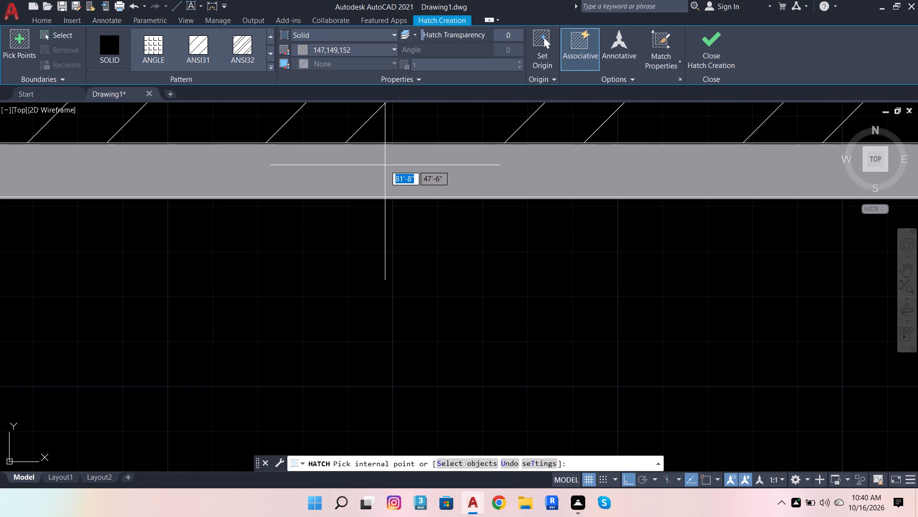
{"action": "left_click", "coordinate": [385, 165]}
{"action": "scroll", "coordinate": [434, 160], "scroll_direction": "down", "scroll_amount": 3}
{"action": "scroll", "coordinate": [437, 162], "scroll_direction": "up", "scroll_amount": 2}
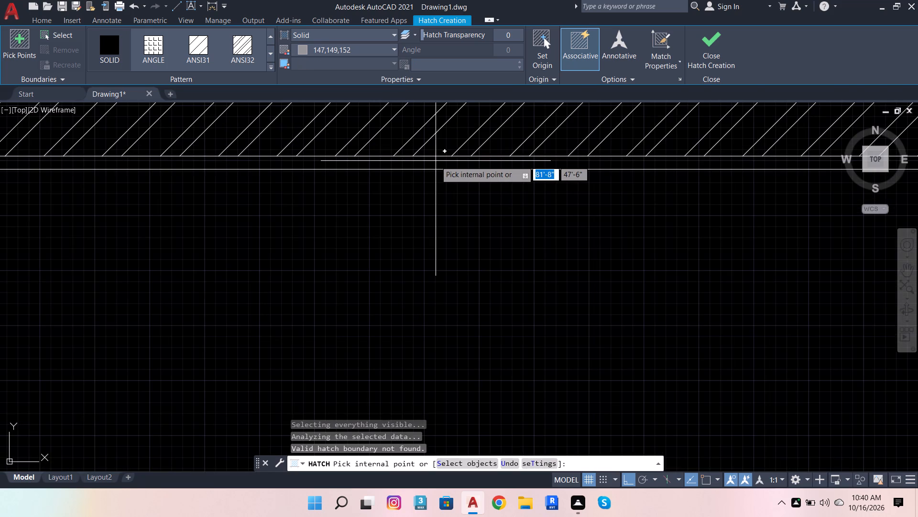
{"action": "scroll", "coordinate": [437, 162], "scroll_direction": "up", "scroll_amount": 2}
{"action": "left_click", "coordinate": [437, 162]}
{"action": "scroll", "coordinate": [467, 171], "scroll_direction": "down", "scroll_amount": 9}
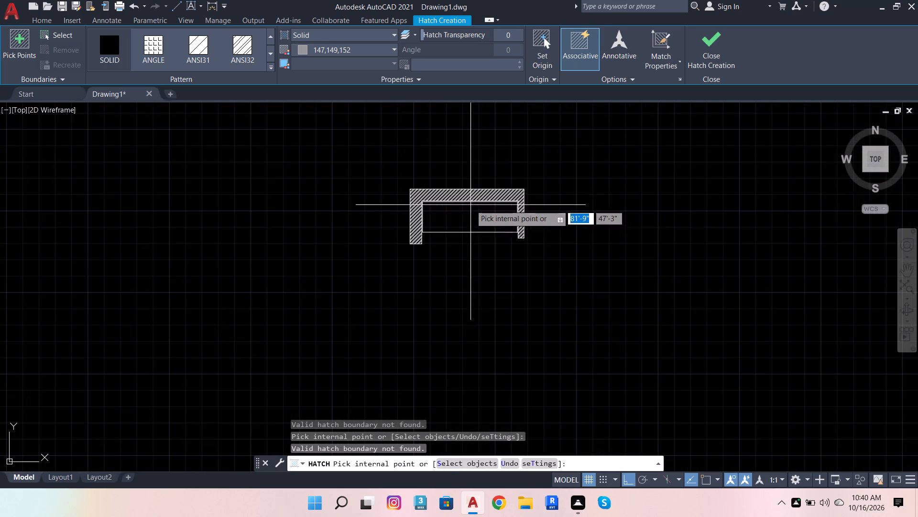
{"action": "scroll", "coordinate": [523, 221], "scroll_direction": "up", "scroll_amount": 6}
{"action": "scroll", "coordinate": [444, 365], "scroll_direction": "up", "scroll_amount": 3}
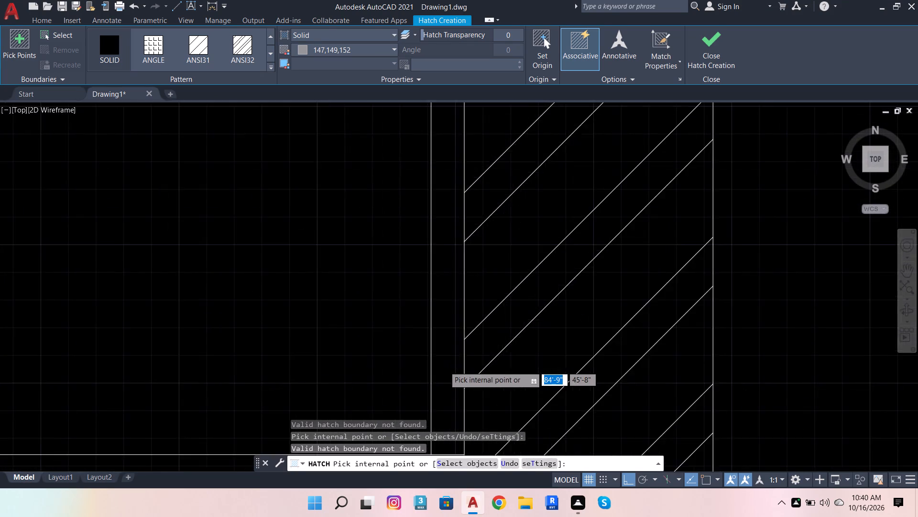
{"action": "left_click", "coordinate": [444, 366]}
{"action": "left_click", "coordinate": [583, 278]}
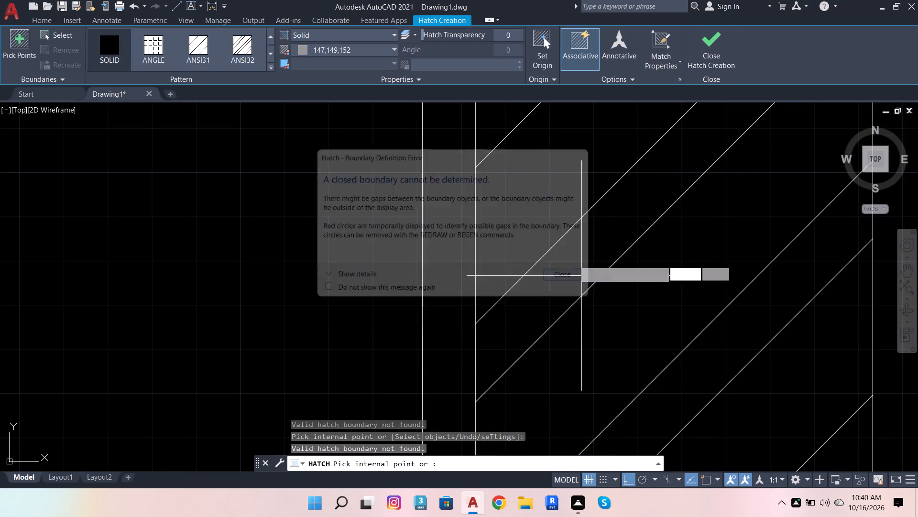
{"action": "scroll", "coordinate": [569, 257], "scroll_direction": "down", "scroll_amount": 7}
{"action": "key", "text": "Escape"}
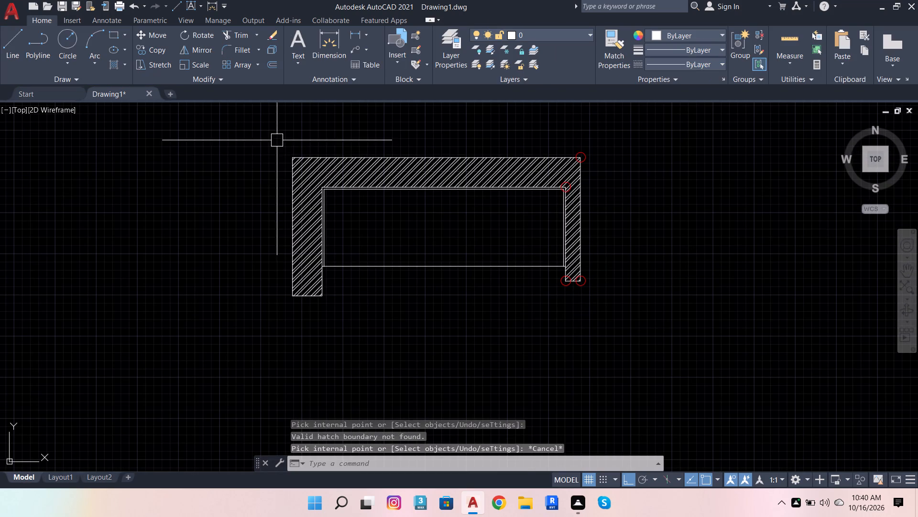
Move the whole room plan a short distance straight down.
{"action": "left_click", "coordinate": [277, 140]}
{"action": "left_click", "coordinate": [628, 346]}
{"action": "type", "text": "M"}
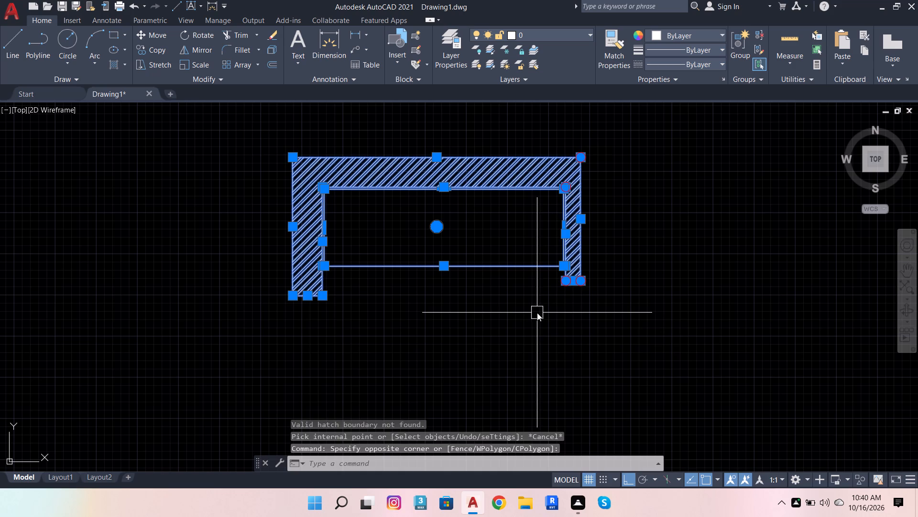
{"action": "key", "text": "space"}
{"action": "left_click", "coordinate": [569, 287]}
{"action": "left_click", "coordinate": [547, 382]}
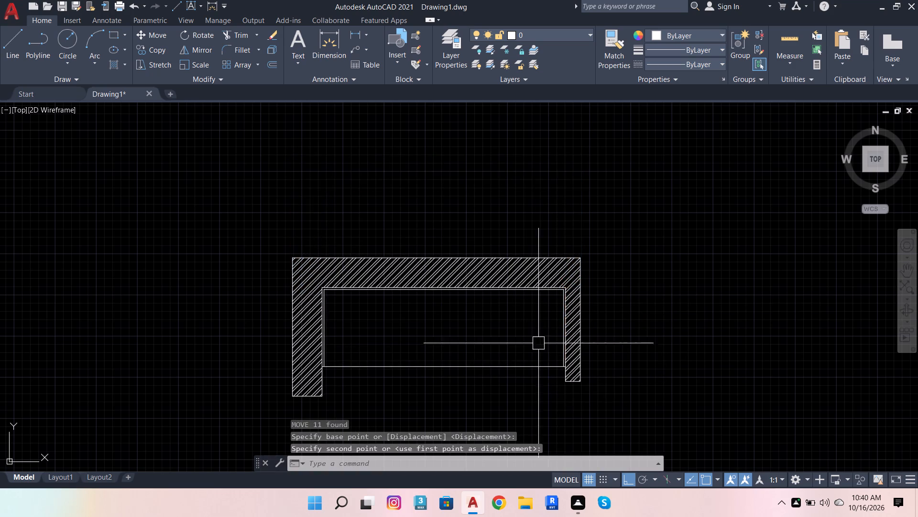
Offset the joined inner polyline 1" further into the room.
{"action": "scroll", "coordinate": [538, 311], "scroll_direction": "up", "scroll_amount": 4}
{"action": "key", "text": "Escape"}
{"action": "scroll", "coordinate": [587, 279], "scroll_direction": "down", "scroll_amount": 4}
{"action": "scroll", "coordinate": [604, 298], "scroll_direction": "up", "scroll_amount": 3}
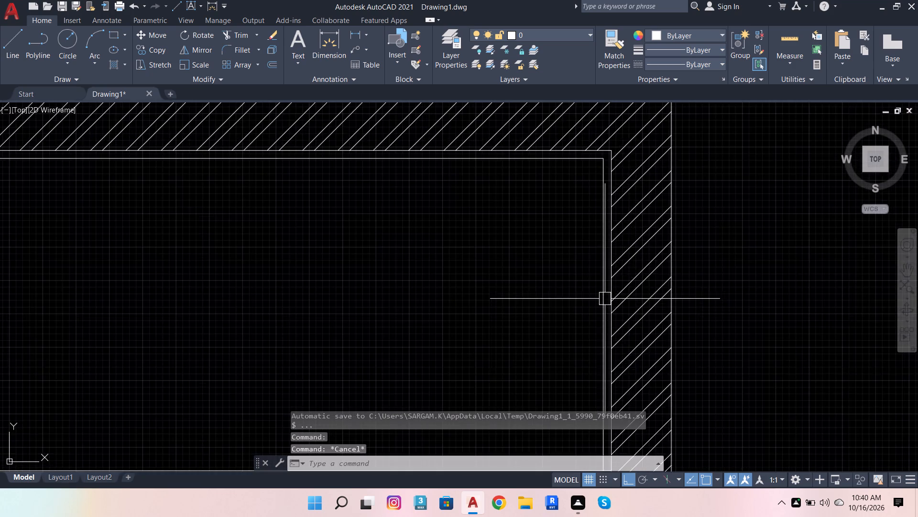
{"action": "scroll", "coordinate": [601, 265], "scroll_direction": "down", "scroll_amount": 1}
{"action": "scroll", "coordinate": [541, 294], "scroll_direction": "down", "scroll_amount": 2}
{"action": "scroll", "coordinate": [517, 319], "scroll_direction": "up", "scroll_amount": 1}
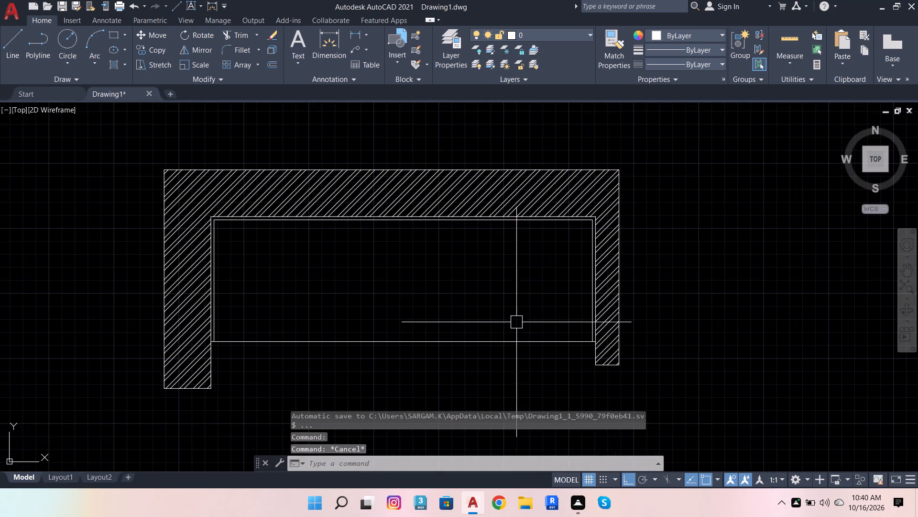
{"action": "key", "text": "Escape"}
{"action": "scroll", "coordinate": [196, 310], "scroll_direction": "up", "scroll_amount": 2}
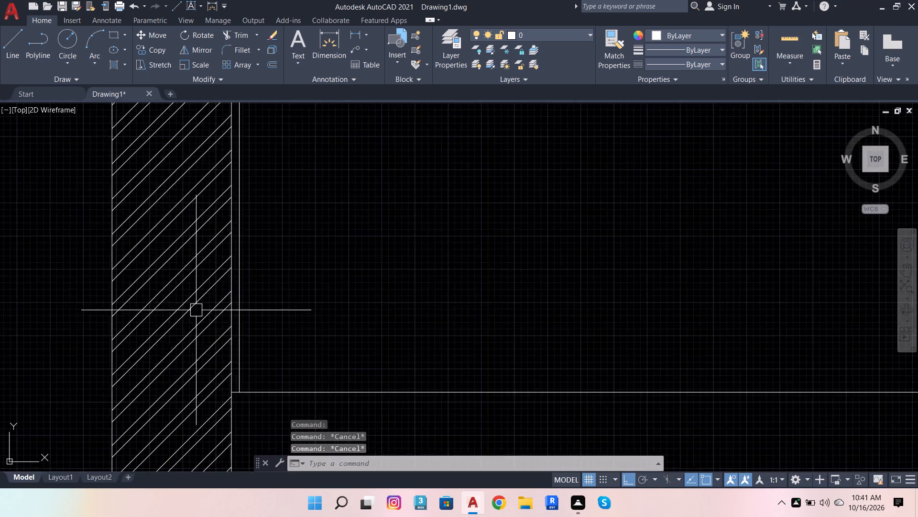
{"action": "scroll", "coordinate": [196, 310], "scroll_direction": "up", "scroll_amount": 1}
{"action": "left_click", "coordinate": [263, 331]}
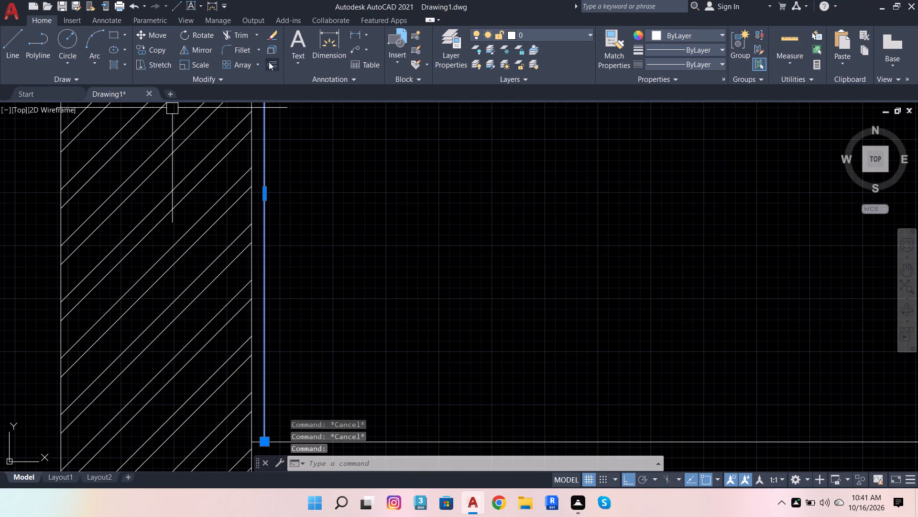
{"action": "left_click", "coordinate": [270, 64]}
{"action": "scroll", "coordinate": [315, 92], "scroll_direction": "down", "scroll_amount": 5}
{"action": "scroll", "coordinate": [292, 259], "scroll_direction": "down", "scroll_amount": 4}
{"action": "scroll", "coordinate": [288, 283], "scroll_direction": "up", "scroll_amount": 3}
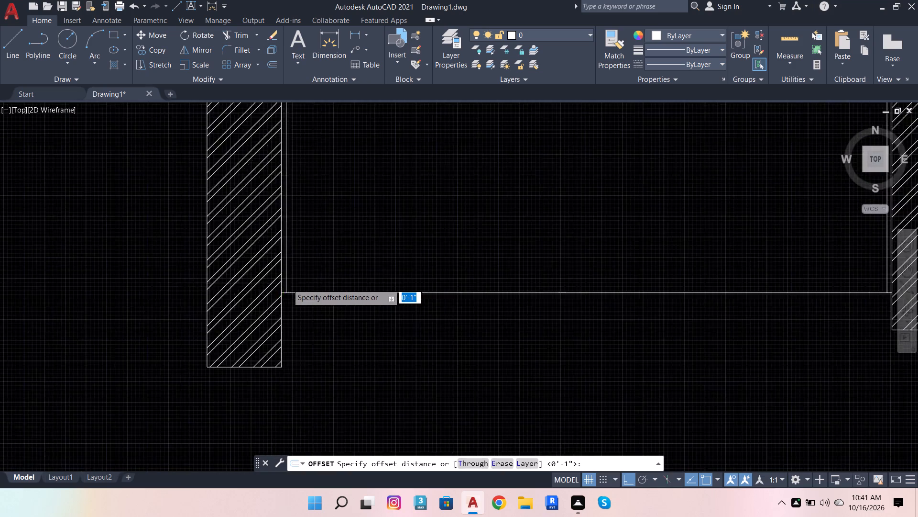
{"action": "scroll", "coordinate": [287, 284], "scroll_direction": "up", "scroll_amount": 1}
{"action": "left_click", "coordinate": [282, 305]}
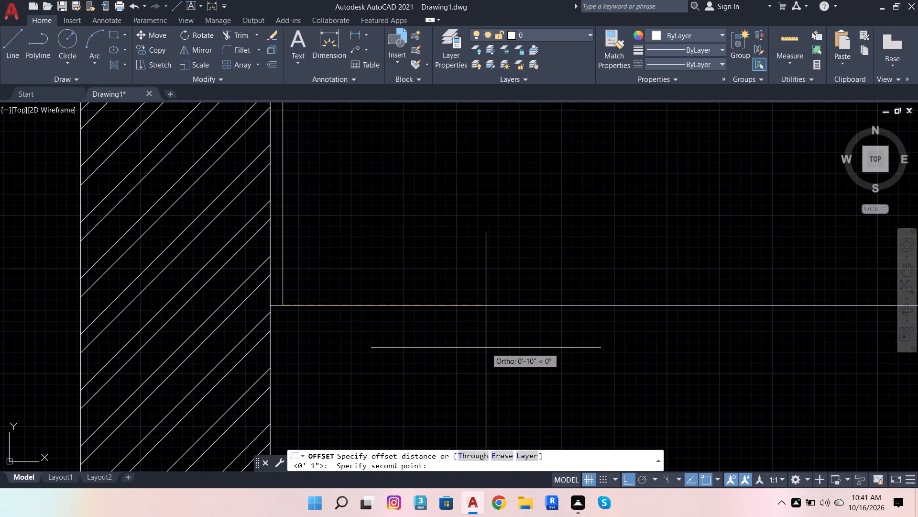
{"action": "key", "text": "1"}
{"action": "key", "text": "Return"}
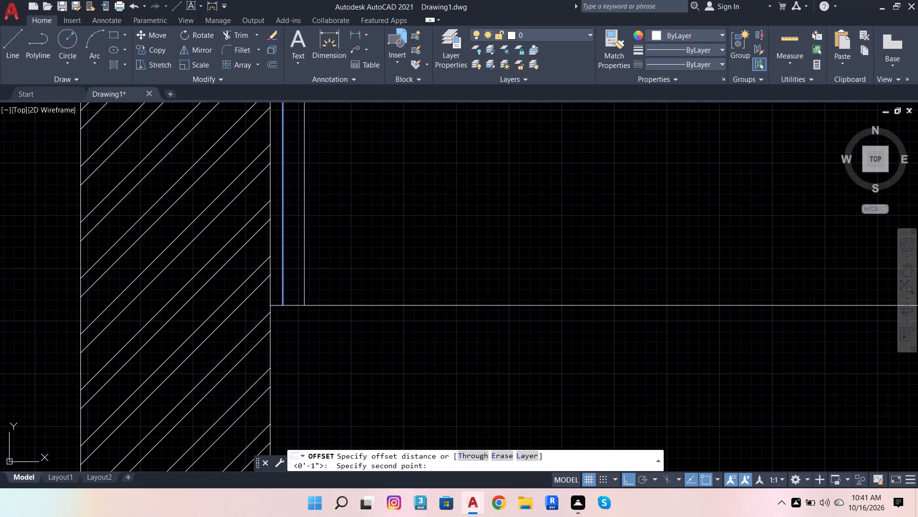
{"action": "left_click", "coordinate": [486, 348]}
{"action": "scroll", "coordinate": [486, 348], "scroll_direction": "down", "scroll_amount": 3}
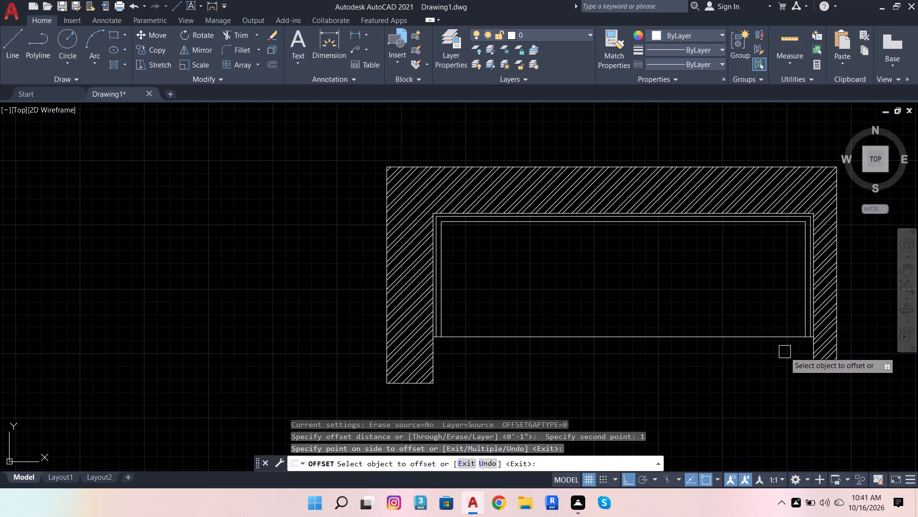
{"action": "key", "text": "Escape"}
Trim away the top segment of the 1" inner offset polyline.
{"action": "scroll", "coordinate": [491, 245], "scroll_direction": "up", "scroll_amount": 1}
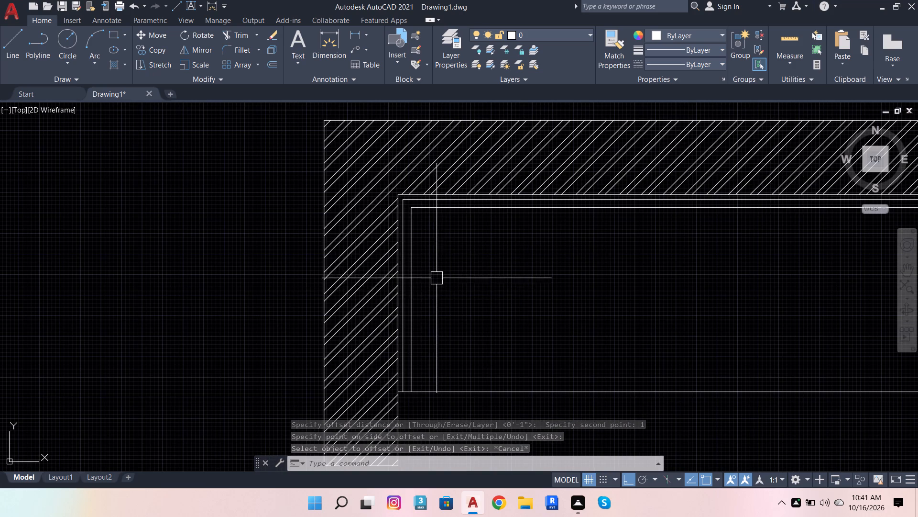
{"action": "scroll", "coordinate": [437, 280], "scroll_direction": "down", "scroll_amount": 1}
{"action": "scroll", "coordinate": [585, 241], "scroll_direction": "up", "scroll_amount": 1}
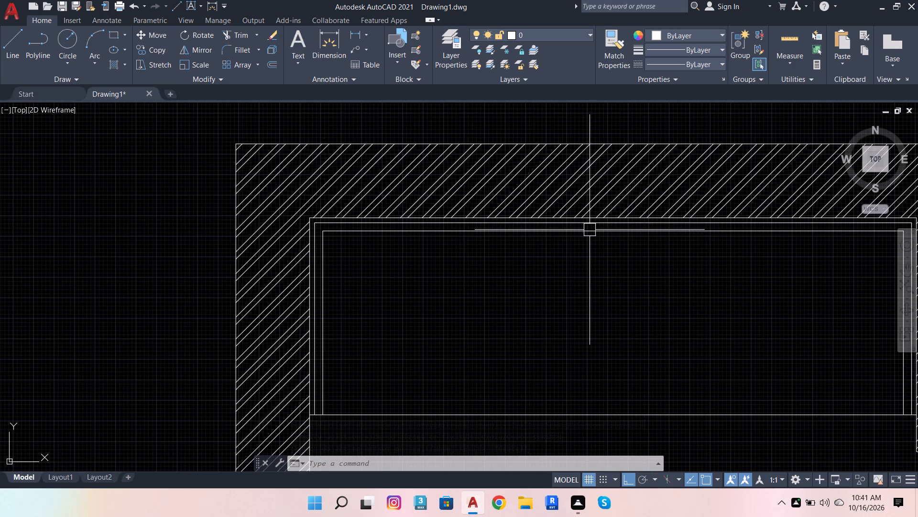
{"action": "left_click", "coordinate": [590, 230]}
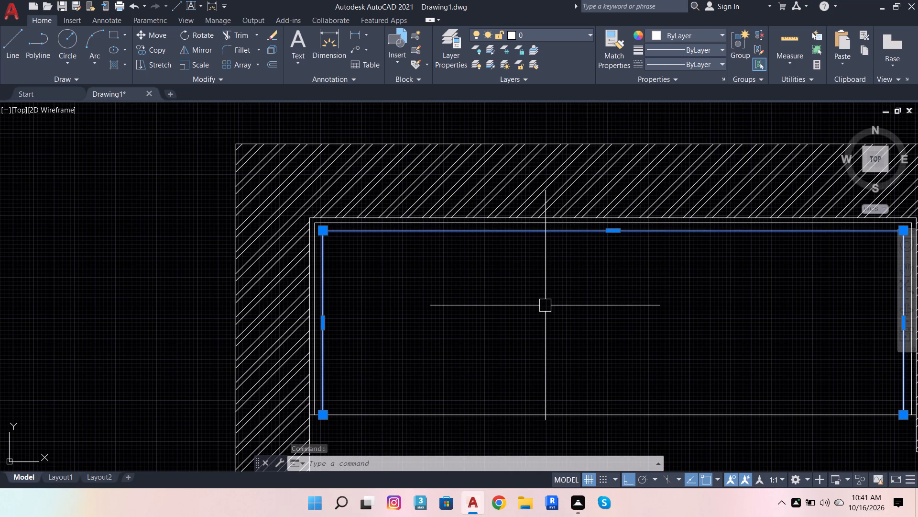
{"action": "left_click", "coordinate": [240, 32]}
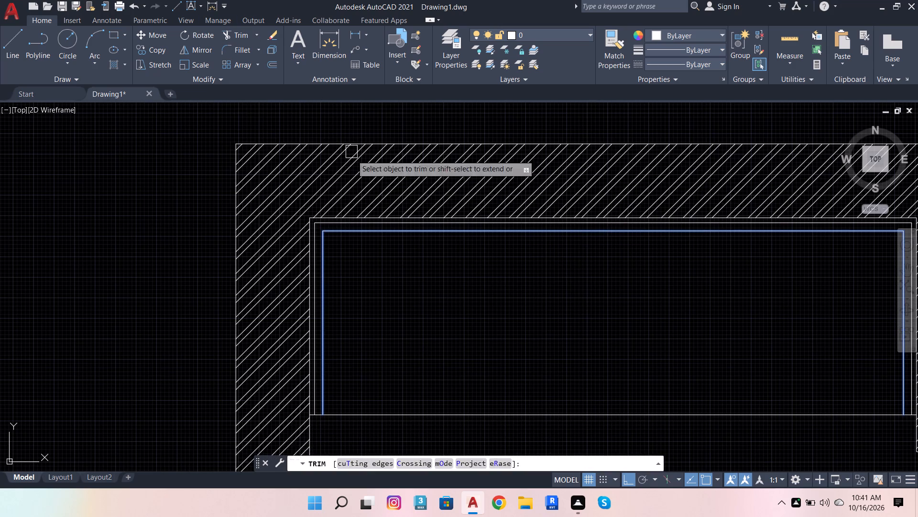
{"action": "scroll", "coordinate": [372, 234], "scroll_direction": "down", "scroll_amount": 1}
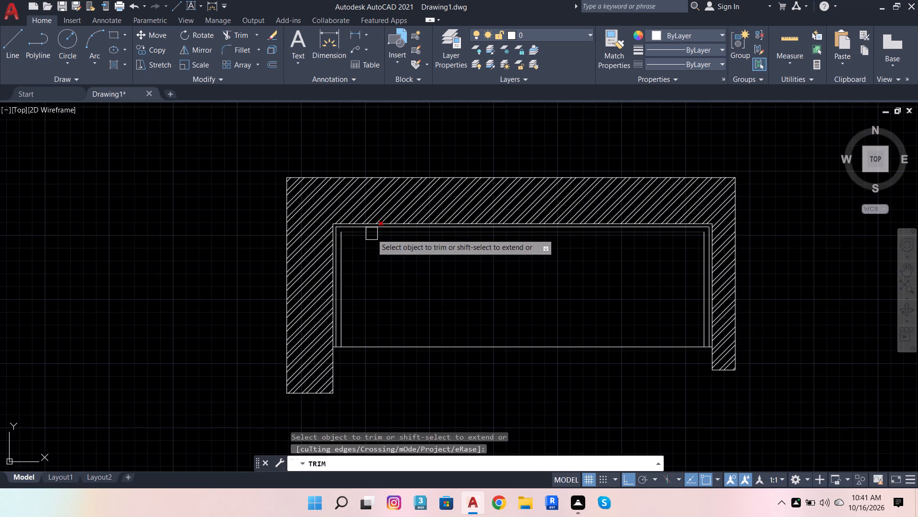
{"action": "left_click", "coordinate": [372, 234]}
{"action": "scroll", "coordinate": [371, 248], "scroll_direction": "up", "scroll_amount": 1}
{"action": "key", "text": "Escape"}
{"action": "key", "text": "Escape"}
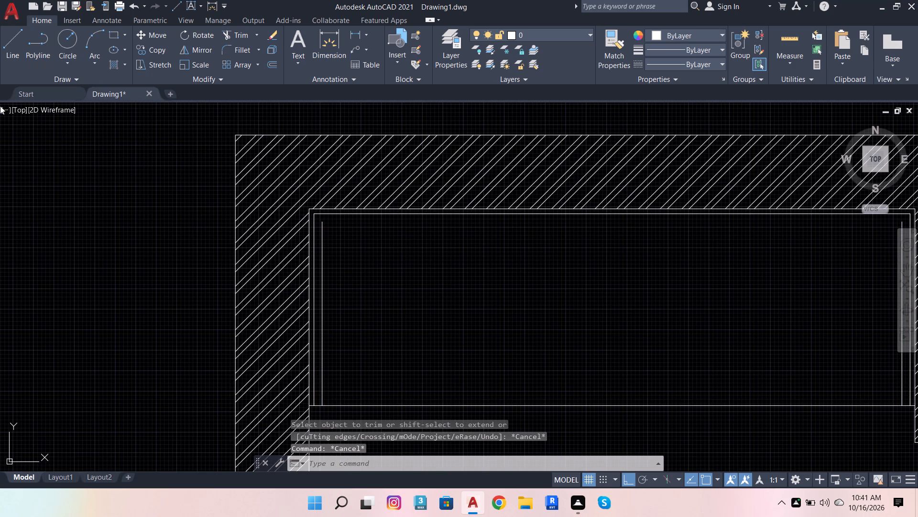
Draw a horizontal line joining the upper ends of the left and right 1" offset lines.
{"action": "left_click", "coordinate": [6, 49]}
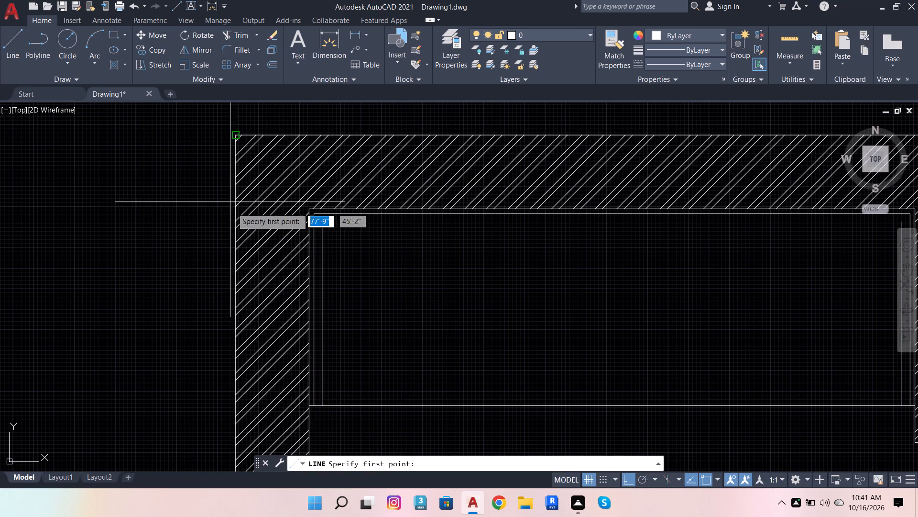
{"action": "scroll", "coordinate": [368, 232], "scroll_direction": "up", "scroll_amount": 2}
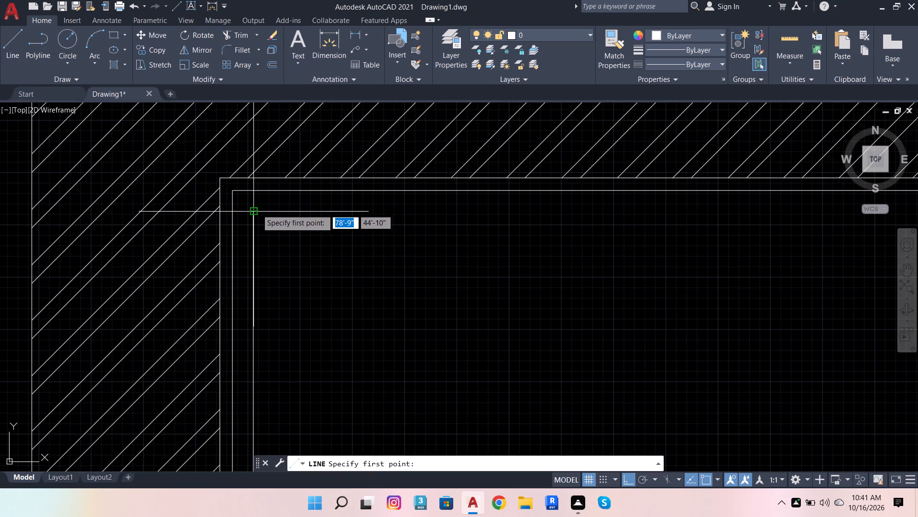
{"action": "left_click", "coordinate": [254, 209]}
{"action": "scroll", "coordinate": [229, 224], "scroll_direction": "down", "scroll_amount": 3}
{"action": "scroll", "coordinate": [593, 219], "scroll_direction": "up", "scroll_amount": 3}
{"action": "left_click", "coordinate": [606, 227]}
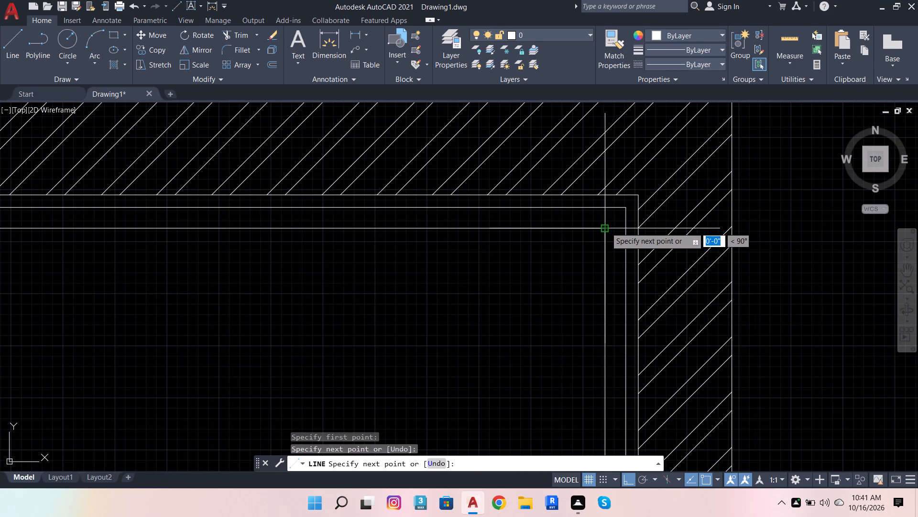
{"action": "key", "text": "Escape"}
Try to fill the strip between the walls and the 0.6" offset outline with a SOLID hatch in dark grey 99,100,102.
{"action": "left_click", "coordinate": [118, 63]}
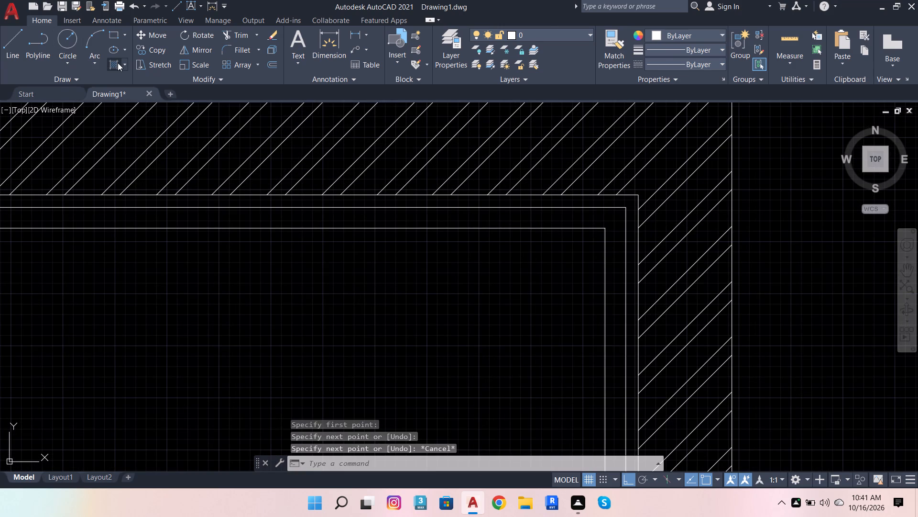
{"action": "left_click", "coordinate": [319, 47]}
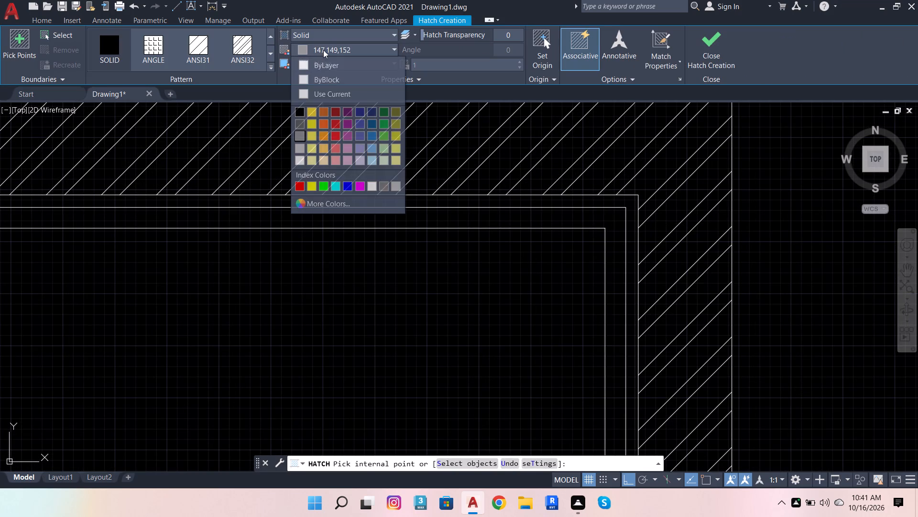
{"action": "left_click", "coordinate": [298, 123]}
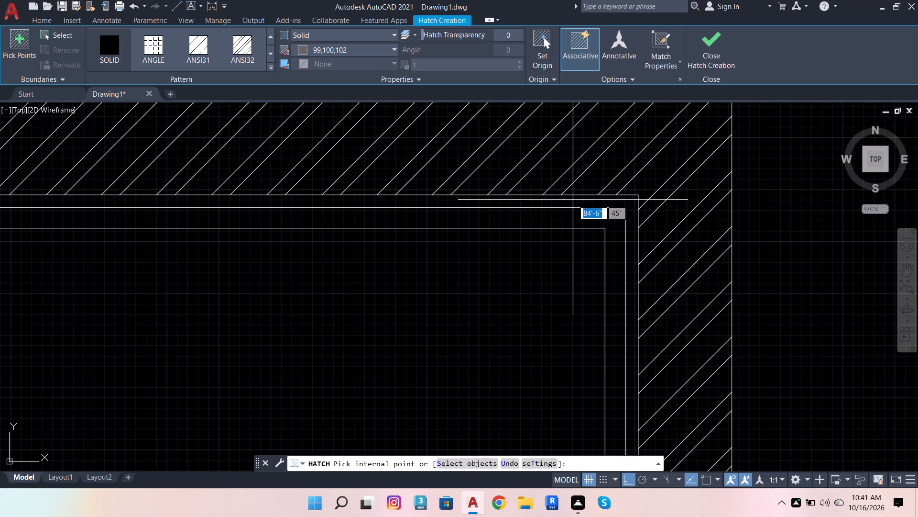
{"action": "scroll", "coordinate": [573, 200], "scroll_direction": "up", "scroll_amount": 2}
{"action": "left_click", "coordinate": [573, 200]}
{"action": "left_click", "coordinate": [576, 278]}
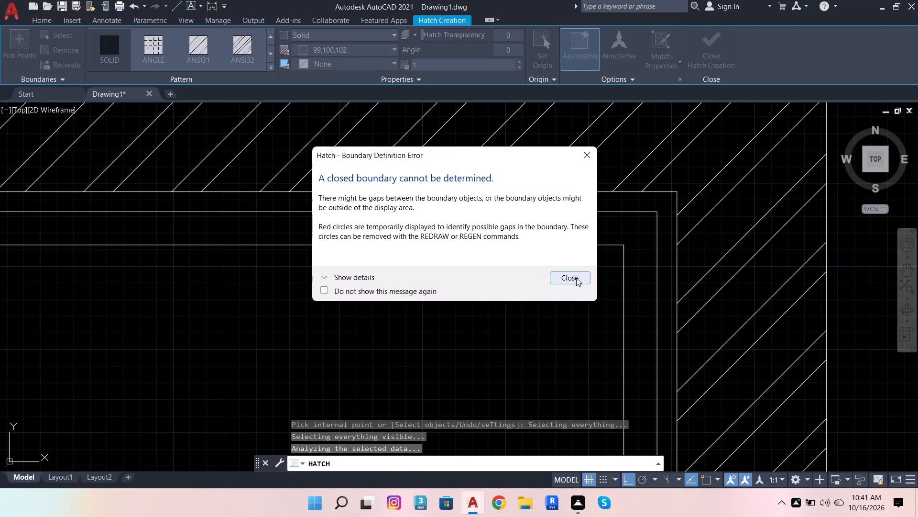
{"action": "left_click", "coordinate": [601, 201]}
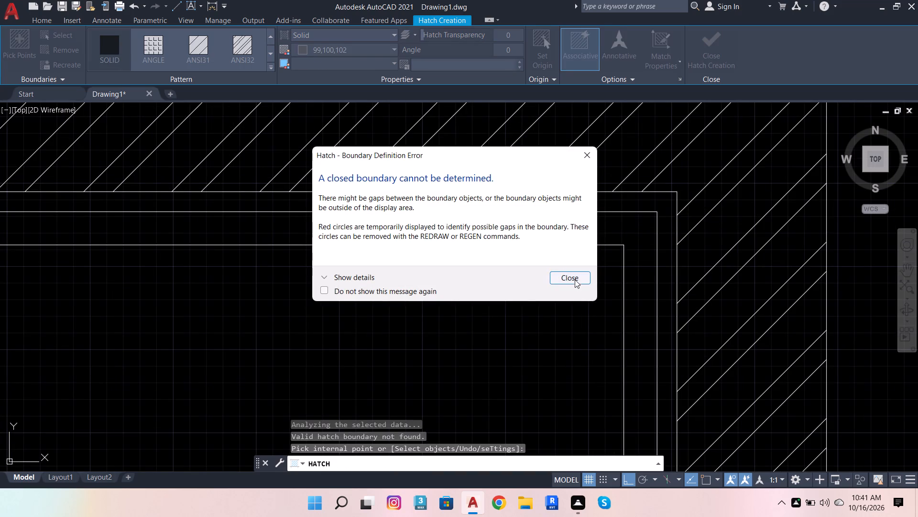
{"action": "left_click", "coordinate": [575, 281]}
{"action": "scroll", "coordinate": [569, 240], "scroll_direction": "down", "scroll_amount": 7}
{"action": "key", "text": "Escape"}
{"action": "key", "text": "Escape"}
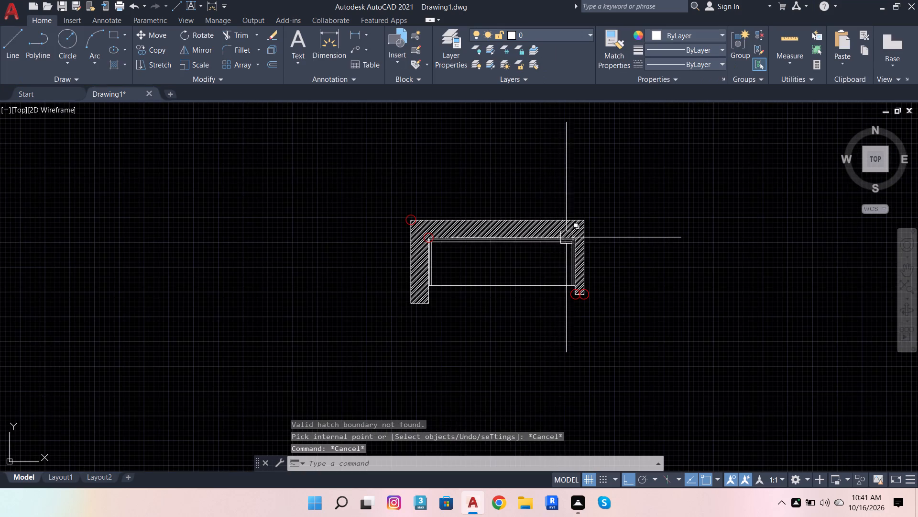
Move the whole room plan diagonally close to the drawing origin with ortho off, and turn ortho back on.
{"action": "scroll", "coordinate": [573, 239], "scroll_direction": "up", "scroll_amount": 2}
{"action": "scroll", "coordinate": [529, 236], "scroll_direction": "down", "scroll_amount": 1}
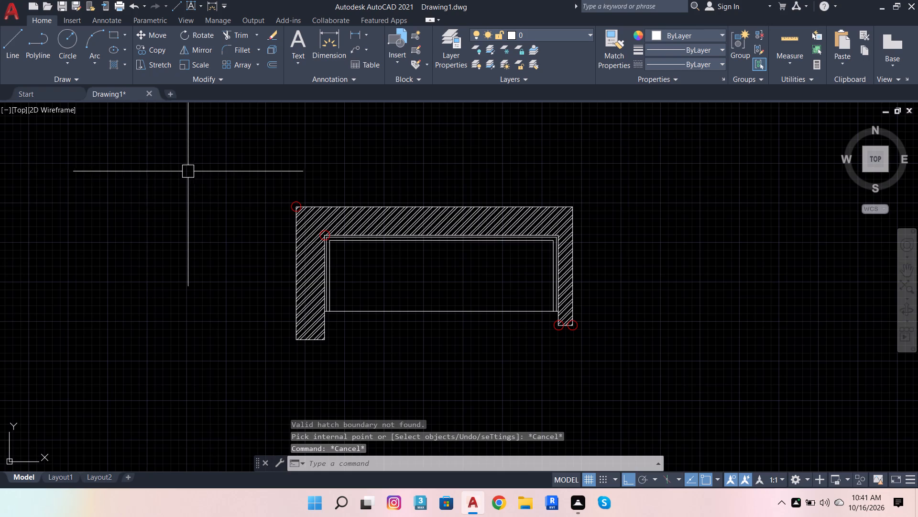
{"action": "left_click", "coordinate": [197, 171]}
{"action": "left_click", "coordinate": [628, 372]}
{"action": "key", "text": "m"}
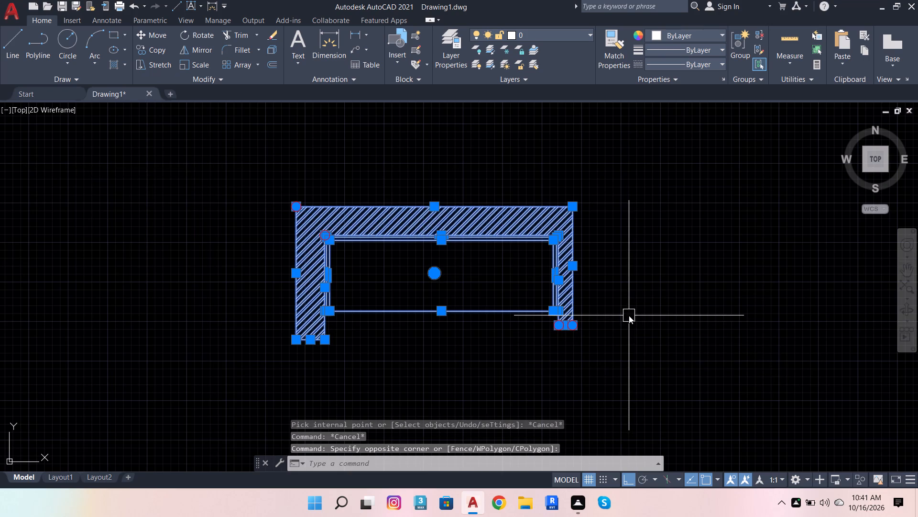
{"action": "key", "text": "space"}
{"action": "left_click", "coordinate": [579, 323]}
{"action": "scroll", "coordinate": [617, 295], "scroll_direction": "down", "scroll_amount": 2}
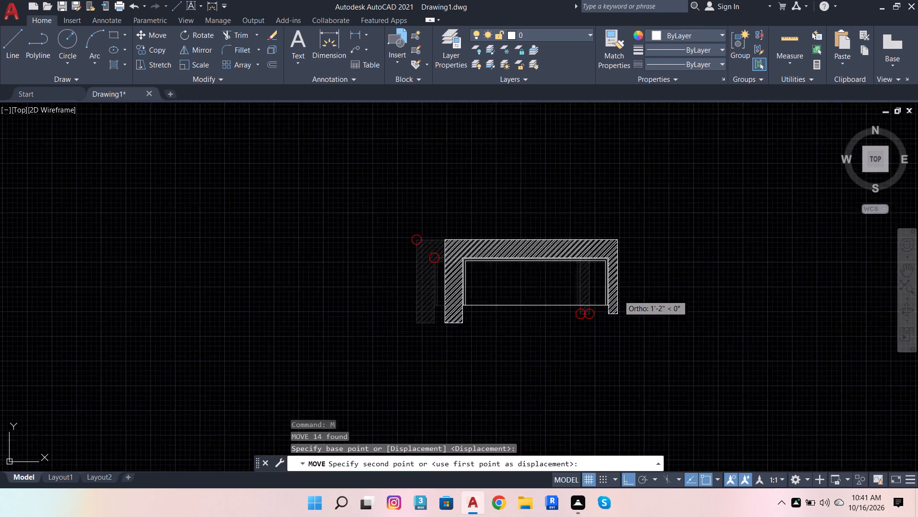
{"action": "scroll", "coordinate": [619, 294], "scroll_direction": "down", "scroll_amount": 2}
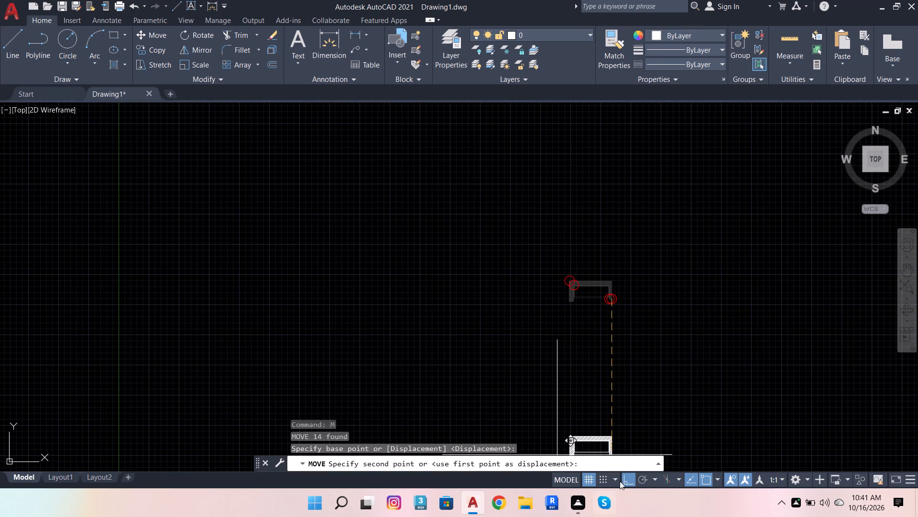
{"action": "left_click", "coordinate": [627, 476]}
{"action": "scroll", "coordinate": [638, 337], "scroll_direction": "down", "scroll_amount": 4}
{"action": "scroll", "coordinate": [587, 352], "scroll_direction": "up", "scroll_amount": 1}
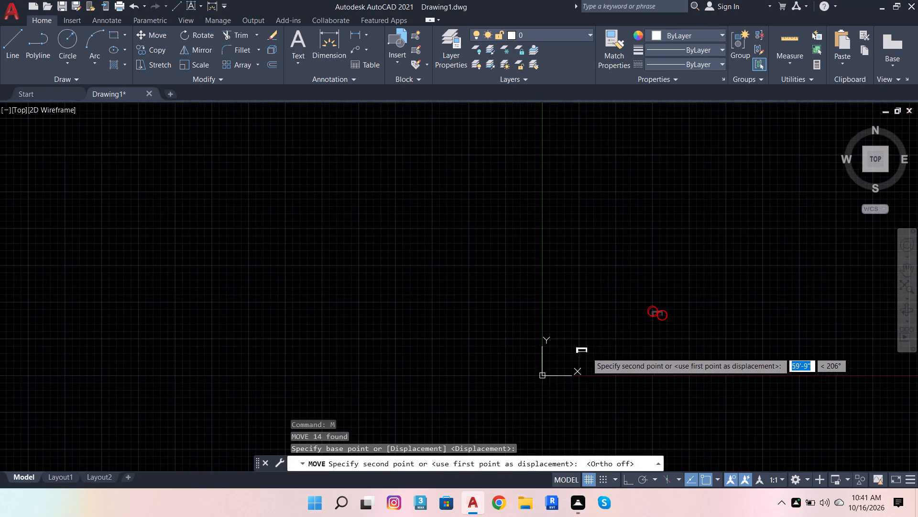
{"action": "scroll", "coordinate": [586, 352], "scroll_direction": "up", "scroll_amount": 3}
{"action": "left_click", "coordinate": [510, 337]}
{"action": "scroll", "coordinate": [469, 345], "scroll_direction": "up", "scroll_amount": 4}
{"action": "key", "text": "Escape"}
{"action": "key", "text": "Escape"}
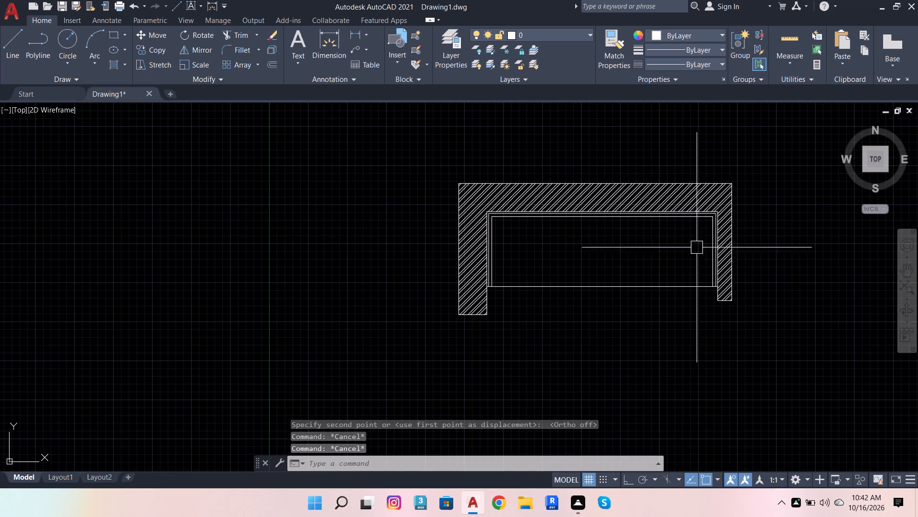
{"action": "left_click", "coordinate": [628, 482]}
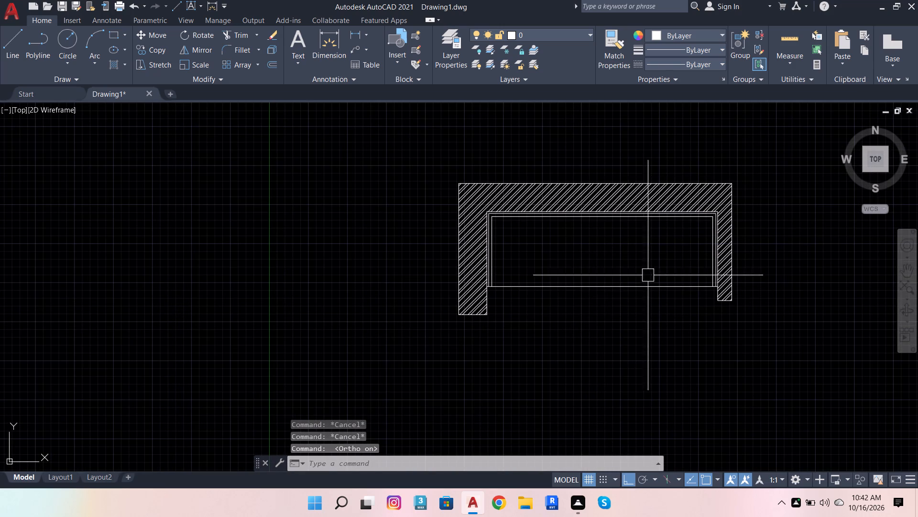
Offset the left, top and right lines of the 1" offset outline 0.6" further into the room.
{"action": "scroll", "coordinate": [526, 233], "scroll_direction": "up", "scroll_amount": 1}
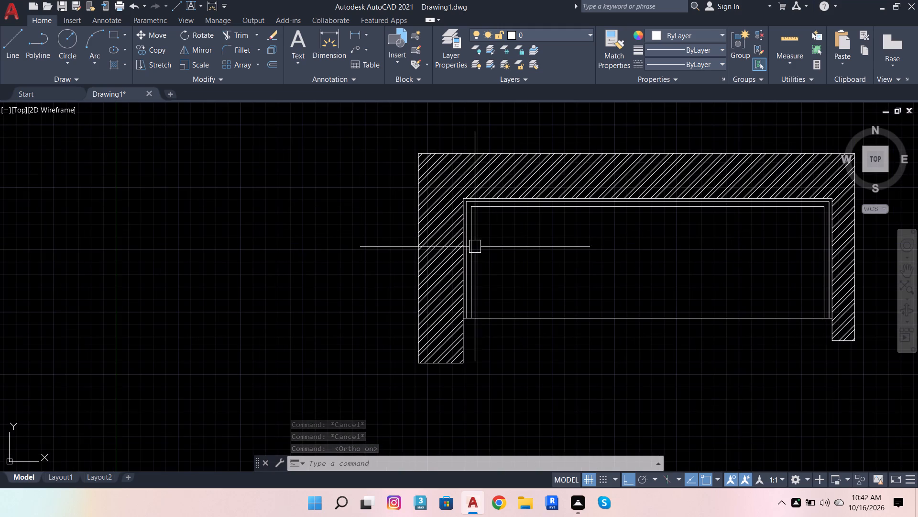
{"action": "left_click", "coordinate": [475, 247]}
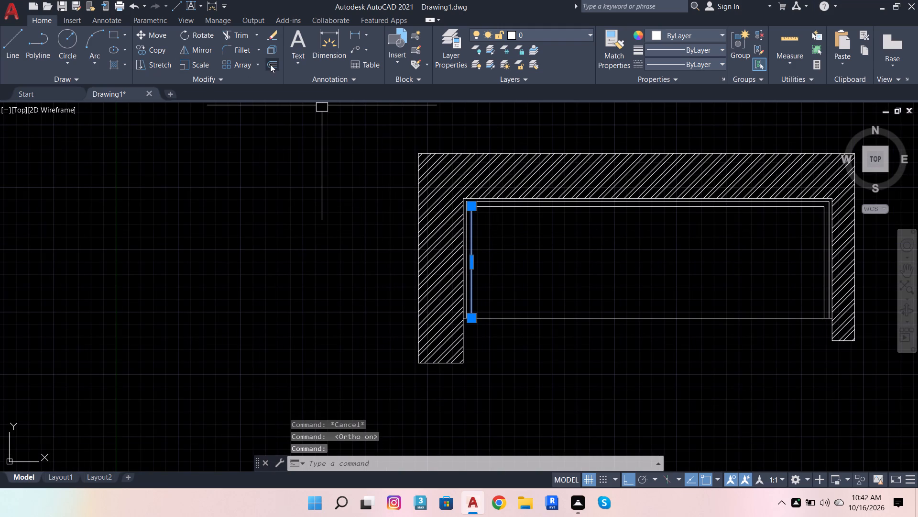
{"action": "left_click", "coordinate": [270, 64]}
{"action": "left_click", "coordinate": [474, 318]}
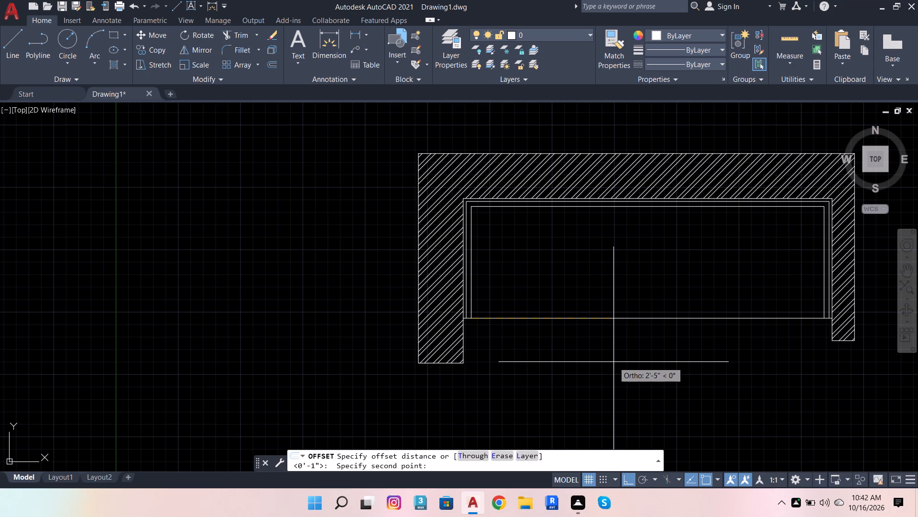
{"action": "type", "text": ".6"}
{"action": "key", "text": "Return"}
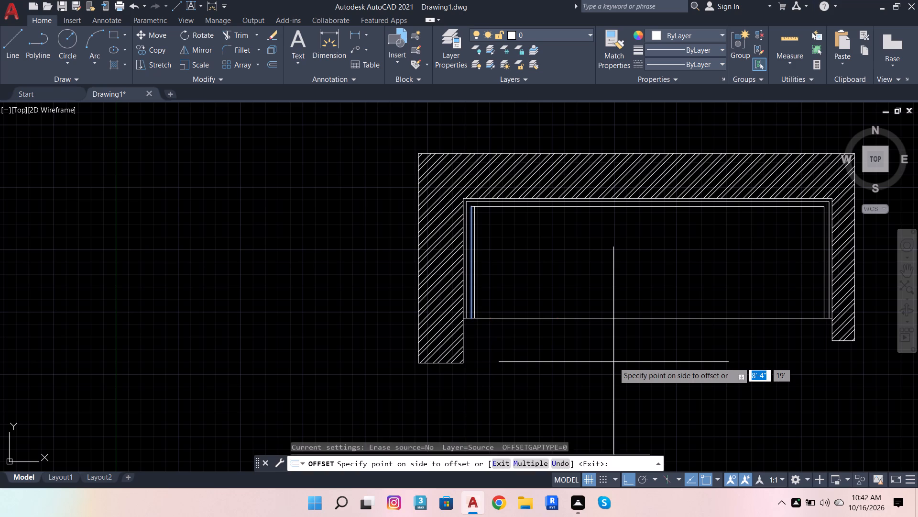
{"action": "left_click", "coordinate": [613, 362]}
{"action": "scroll", "coordinate": [526, 249], "scroll_direction": "up", "scroll_amount": 3}
{"action": "scroll", "coordinate": [485, 196], "scroll_direction": "down", "scroll_amount": 1}
{"action": "left_click", "coordinate": [483, 138]}
{"action": "left_click", "coordinate": [480, 167]}
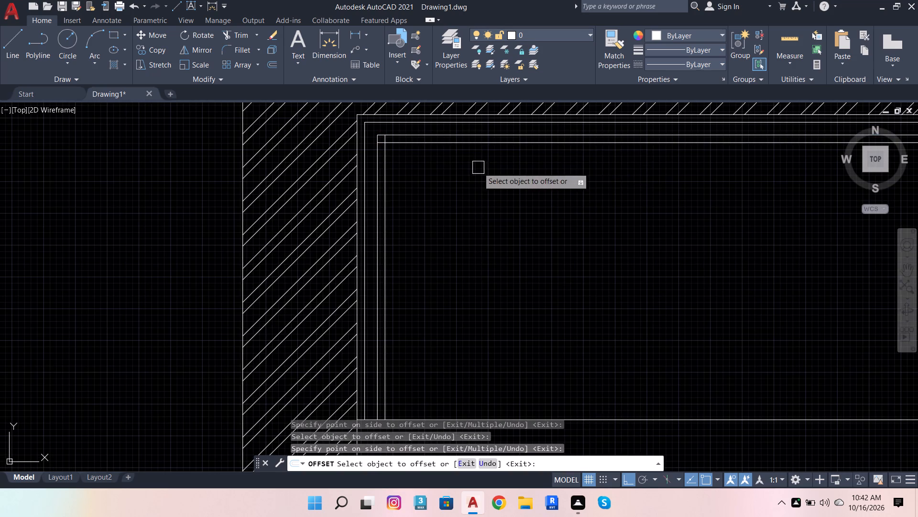
{"action": "scroll", "coordinate": [426, 172], "scroll_direction": "down", "scroll_amount": 4}
{"action": "scroll", "coordinate": [542, 187], "scroll_direction": "up", "scroll_amount": 3}
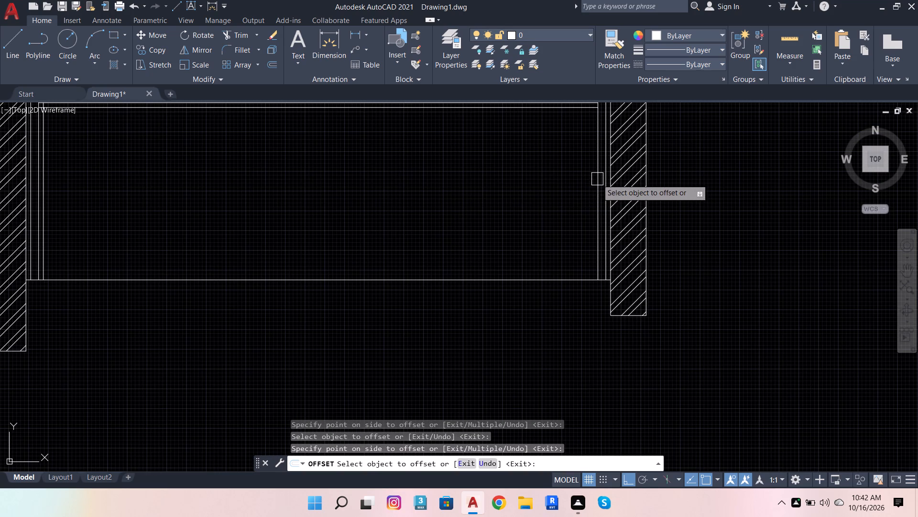
{"action": "left_click", "coordinate": [597, 179]}
{"action": "left_click", "coordinate": [557, 185]}
{"action": "scroll", "coordinate": [547, 282], "scroll_direction": "down", "scroll_amount": 2}
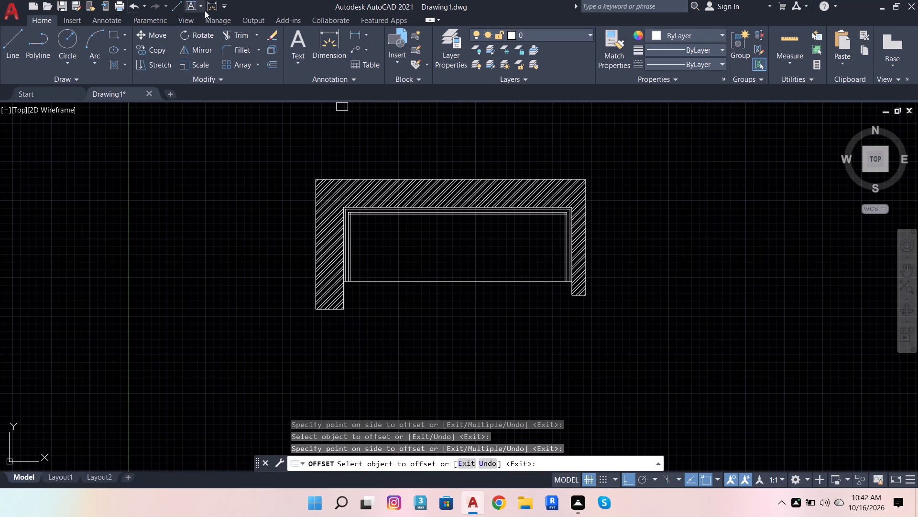
Trim the overlapping ends of the new 0.6" offset lines at the room's upper left and upper right corners.
{"action": "left_click", "coordinate": [231, 30]}
{"action": "scroll", "coordinate": [346, 236], "scroll_direction": "up", "scroll_amount": 2}
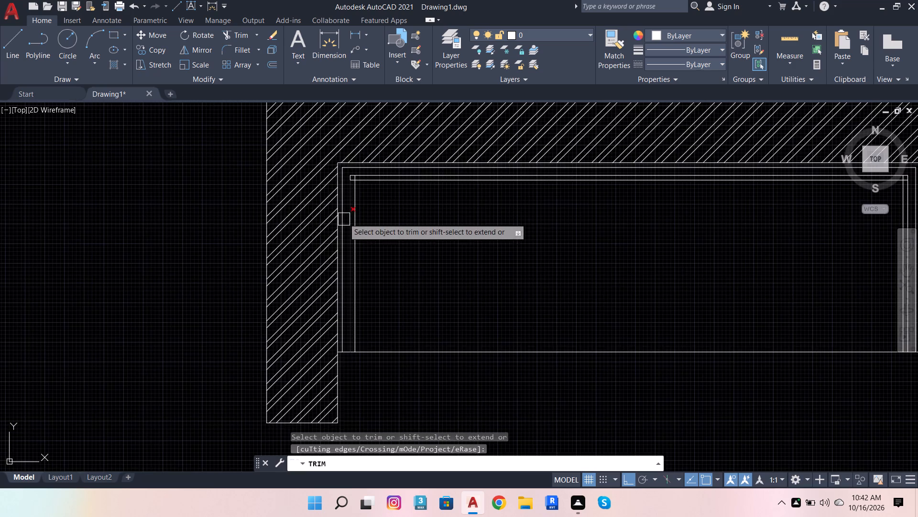
{"action": "scroll", "coordinate": [354, 160], "scroll_direction": "up", "scroll_amount": 3}
{"action": "scroll", "coordinate": [349, 209], "scroll_direction": "up", "scroll_amount": 2}
{"action": "left_click", "coordinate": [356, 213]}
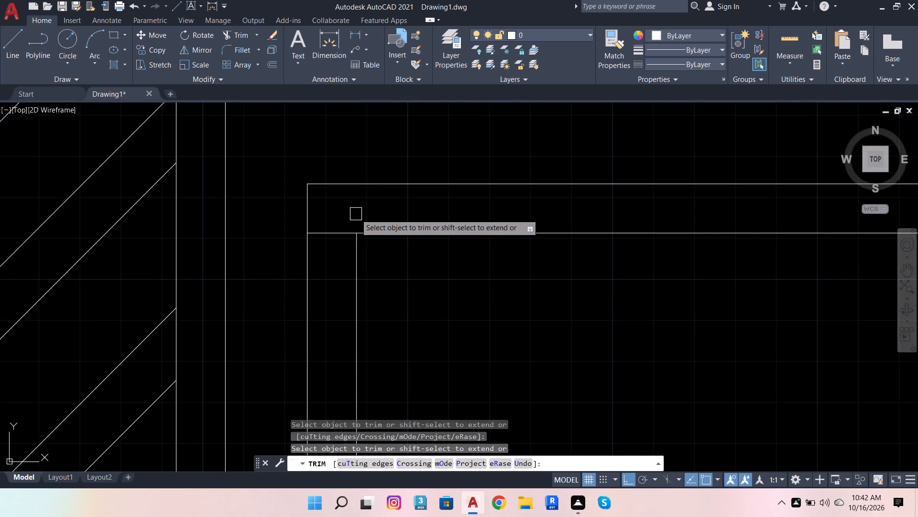
{"action": "left_click", "coordinate": [331, 234]}
{"action": "scroll", "coordinate": [291, 264], "scroll_direction": "down", "scroll_amount": 4}
{"action": "scroll", "coordinate": [326, 294], "scroll_direction": "down", "scroll_amount": 3}
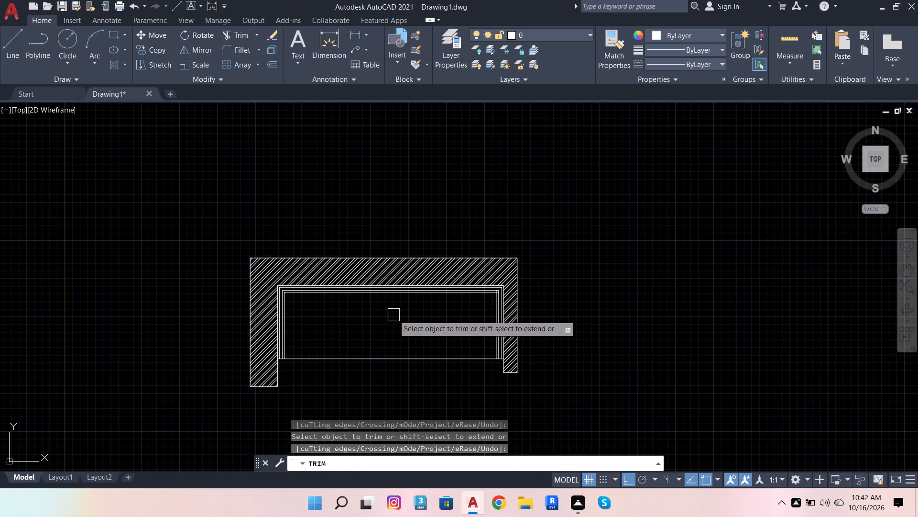
{"action": "scroll", "coordinate": [503, 292], "scroll_direction": "up", "scroll_amount": 7}
{"action": "left_click", "coordinate": [456, 288]}
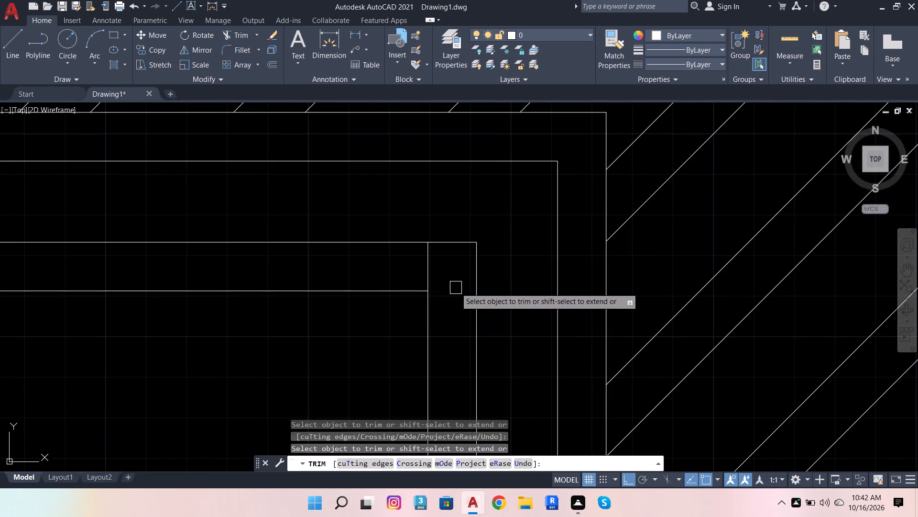
{"action": "left_click", "coordinate": [426, 271]}
{"action": "scroll", "coordinate": [654, 213], "scroll_direction": "down", "scroll_amount": 5}
{"action": "key", "text": "Escape"}
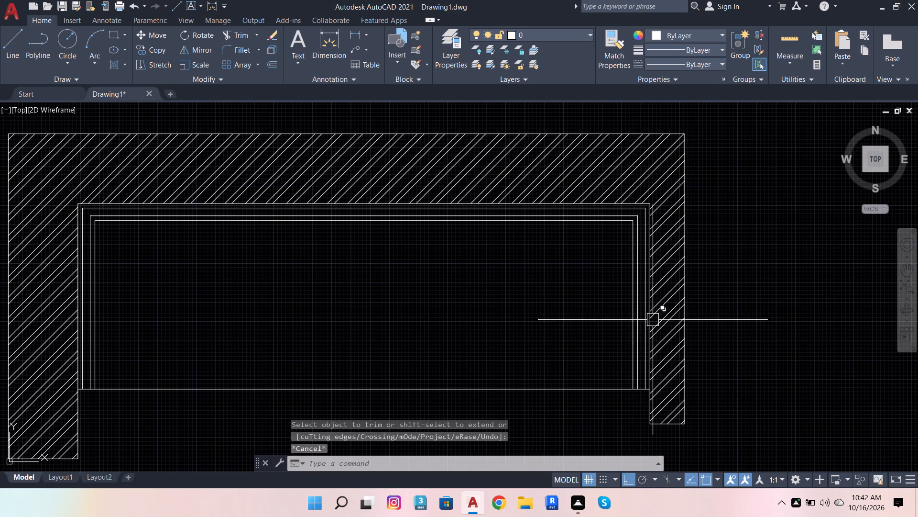
{"action": "scroll", "coordinate": [593, 305], "scroll_direction": "down", "scroll_amount": 1}
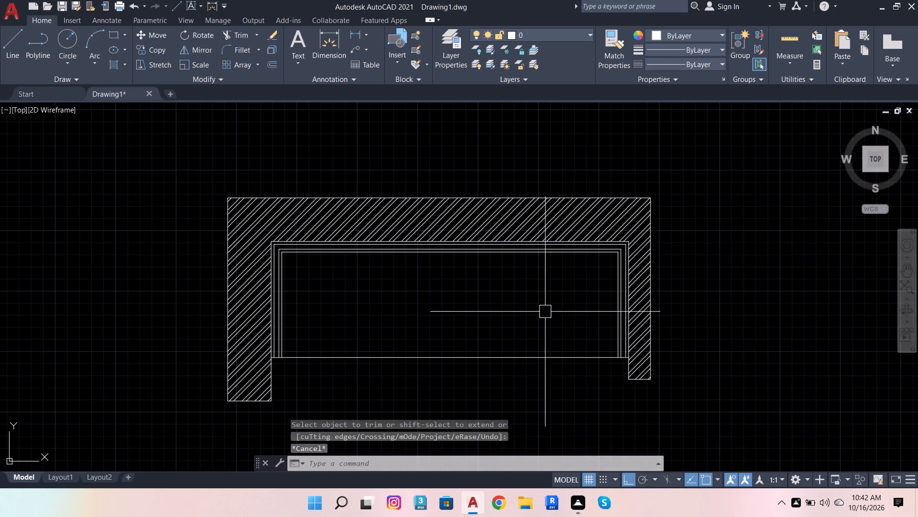
Offset the left line of the innermost outline 2'10" into the room as a divider line.
{"action": "scroll", "coordinate": [299, 348], "scroll_direction": "up", "scroll_amount": 2}
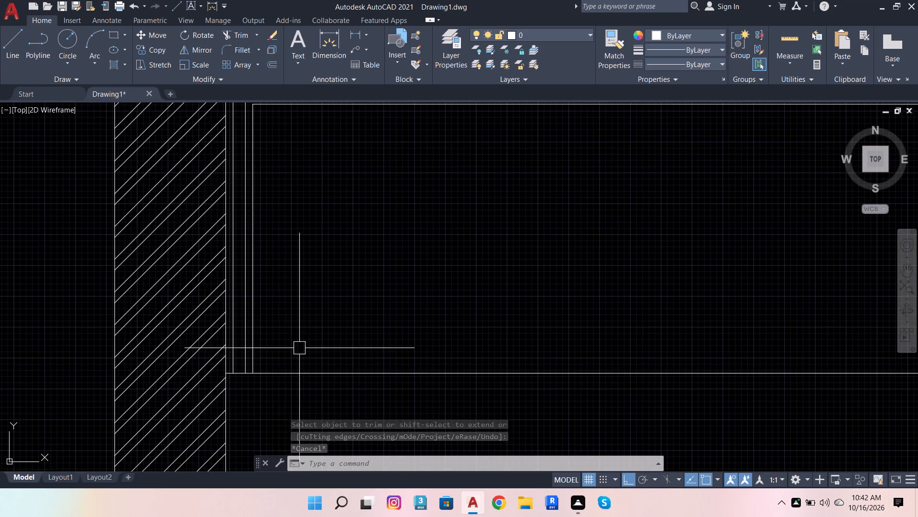
{"action": "left_click", "coordinate": [252, 315]}
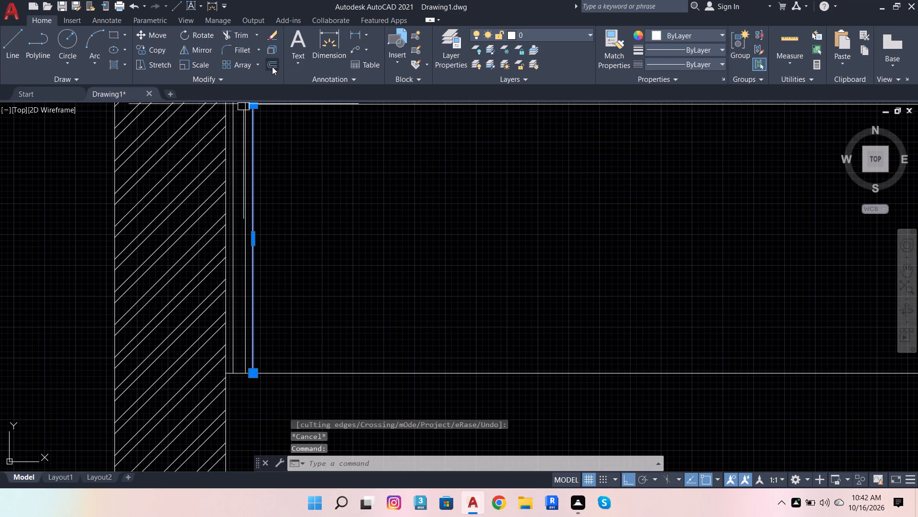
{"action": "left_click", "coordinate": [272, 67]}
{"action": "left_click", "coordinate": [253, 371]}
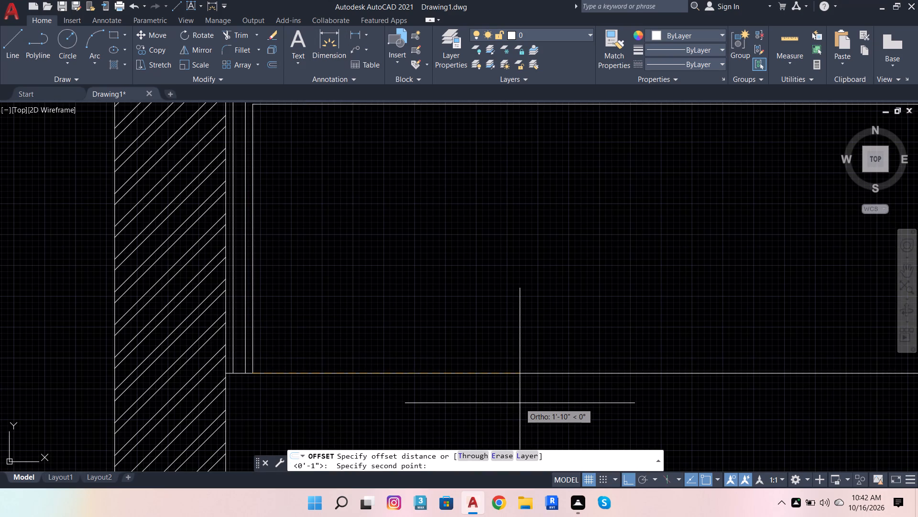
{"action": "type", "text": "2'100"}
{"action": "key", "text": "BackSpace"}
{"action": "key", "text": "Return"}
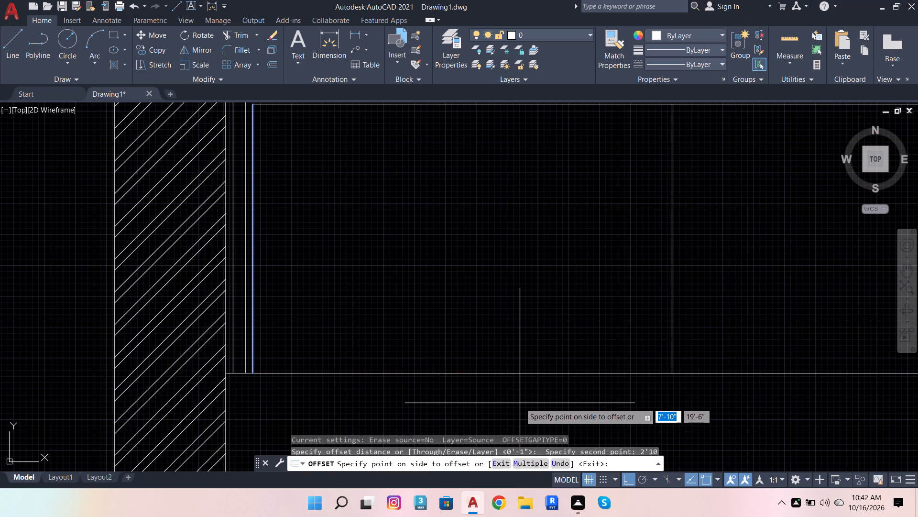
{"action": "left_click", "coordinate": [520, 403]}
Offset the right line of the innermost outline by the same 2'10" into the room as a second divider line.
{"action": "scroll", "coordinate": [473, 374], "scroll_direction": "down", "scroll_amount": 4}
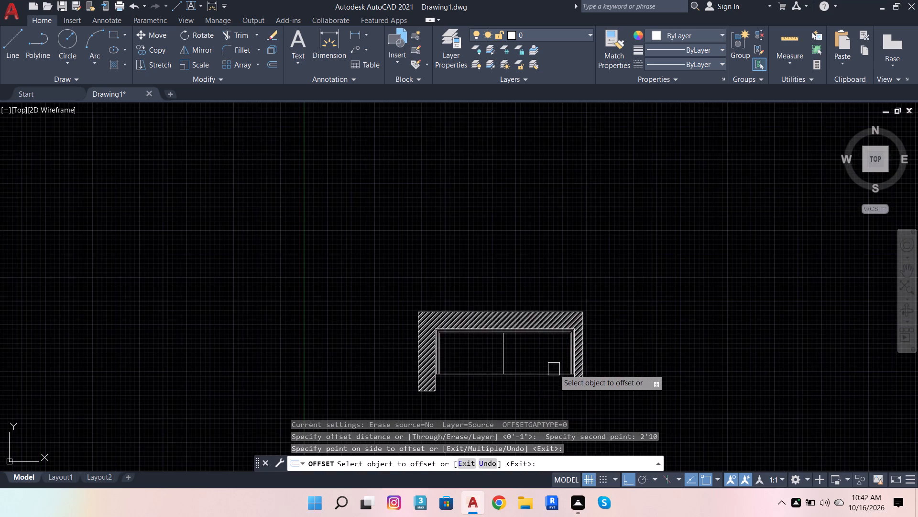
{"action": "scroll", "coordinate": [554, 371], "scroll_direction": "up", "scroll_amount": 3}
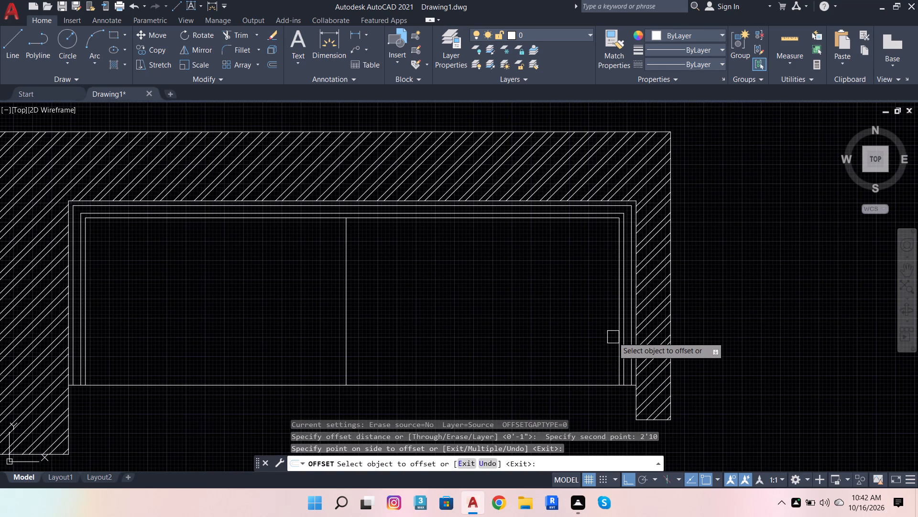
{"action": "left_click", "coordinate": [614, 333]}
{"action": "left_click", "coordinate": [461, 365]}
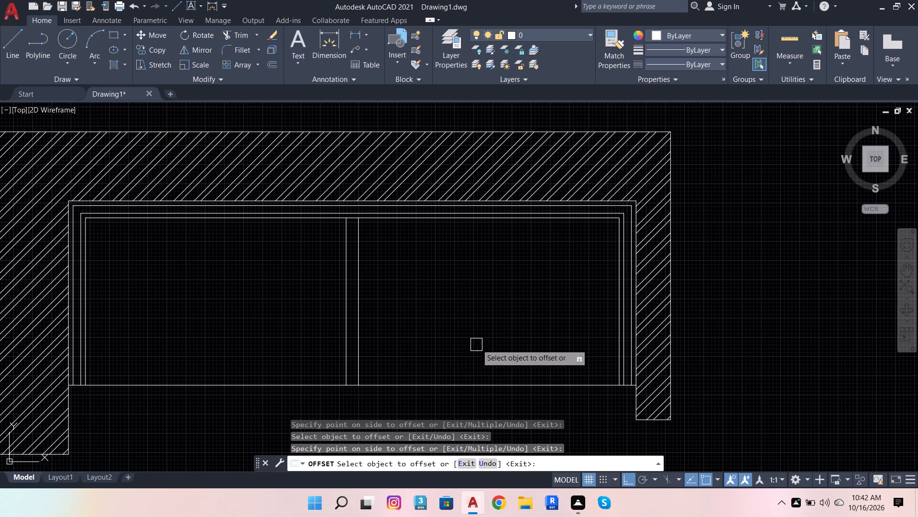
{"action": "scroll", "coordinate": [478, 332], "scroll_direction": "down", "scroll_amount": 2}
{"action": "scroll", "coordinate": [389, 325], "scroll_direction": "up", "scroll_amount": 3}
{"action": "key", "text": "Escape"}
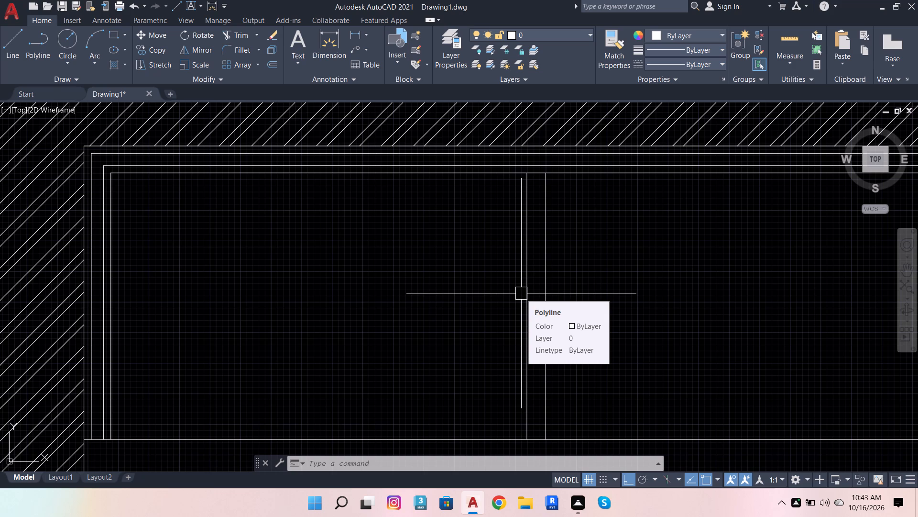
Dimension the gap between the two middle divider lines, placing the dimension just below their upper ends.
{"action": "scroll", "coordinate": [578, 275], "scroll_direction": "down", "scroll_amount": 1}
{"action": "scroll", "coordinate": [569, 247], "scroll_direction": "up", "scroll_amount": 1}
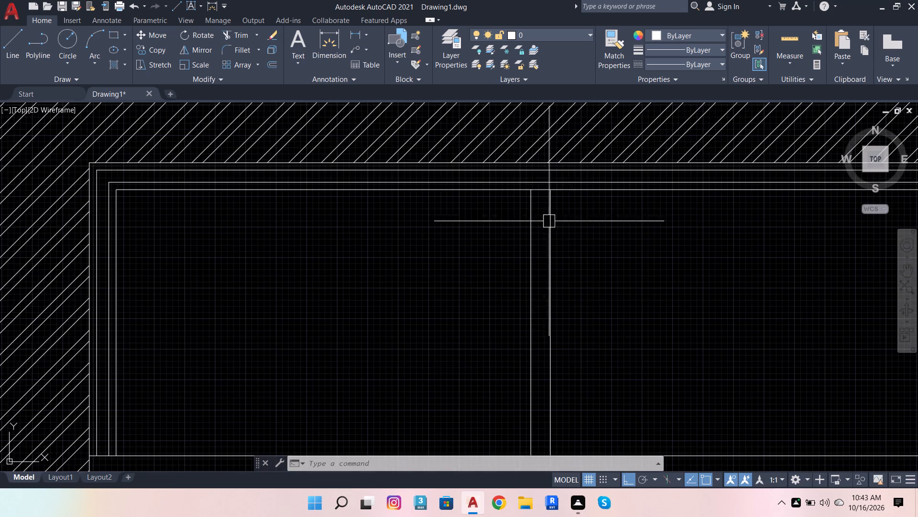
{"action": "left_click", "coordinate": [327, 45]}
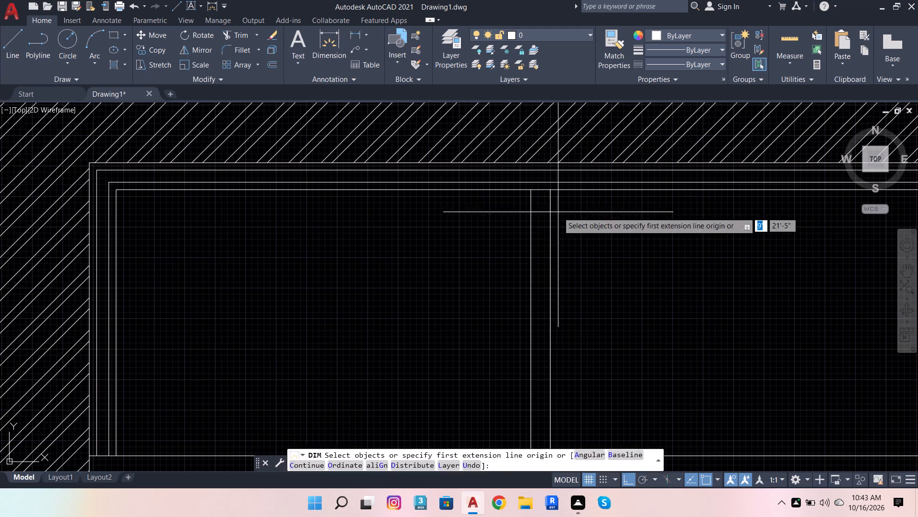
{"action": "scroll", "coordinate": [525, 187], "scroll_direction": "up", "scroll_amount": 2}
{"action": "left_click", "coordinate": [539, 190]}
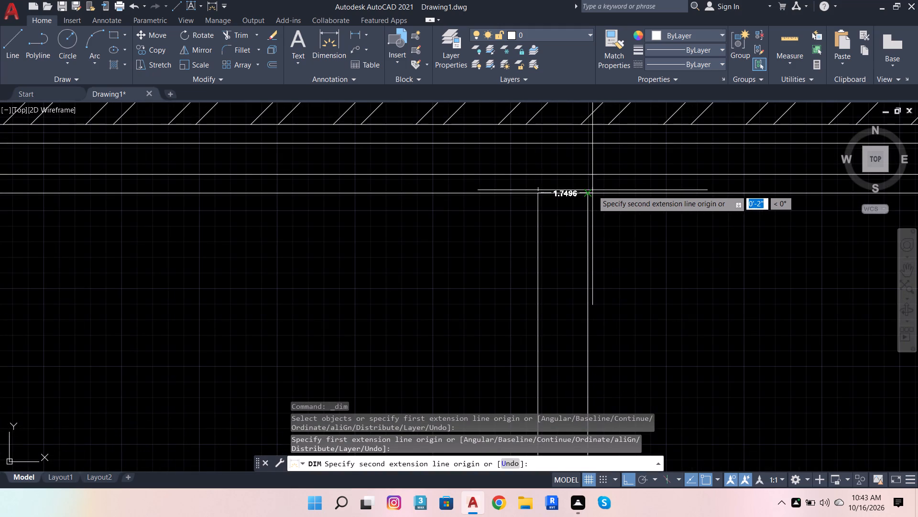
{"action": "left_click", "coordinate": [585, 191]}
{"action": "scroll", "coordinate": [584, 191], "scroll_direction": "down", "scroll_amount": 3}
{"action": "scroll", "coordinate": [581, 208], "scroll_direction": "up", "scroll_amount": 3}
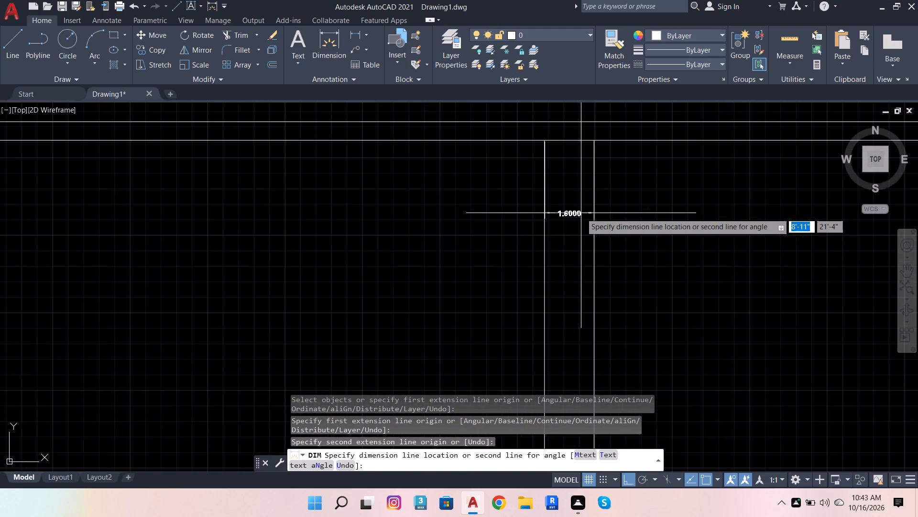
{"action": "left_click", "coordinate": [581, 213]}
{"action": "scroll", "coordinate": [585, 214], "scroll_direction": "up", "scroll_amount": 3}
{"action": "key", "text": "Escape"}
{"action": "key", "text": "Escape"}
{"action": "key", "text": "Escape"}
{"action": "key", "text": "Escape"}
{"action": "key", "text": "Escape"}
{"action": "key", "text": "Escape"}
{"action": "key", "text": "Escape"}
{"action": "key", "text": "Escape"}
{"action": "key", "text": "Escape"}
{"action": "key", "text": "Escape"}
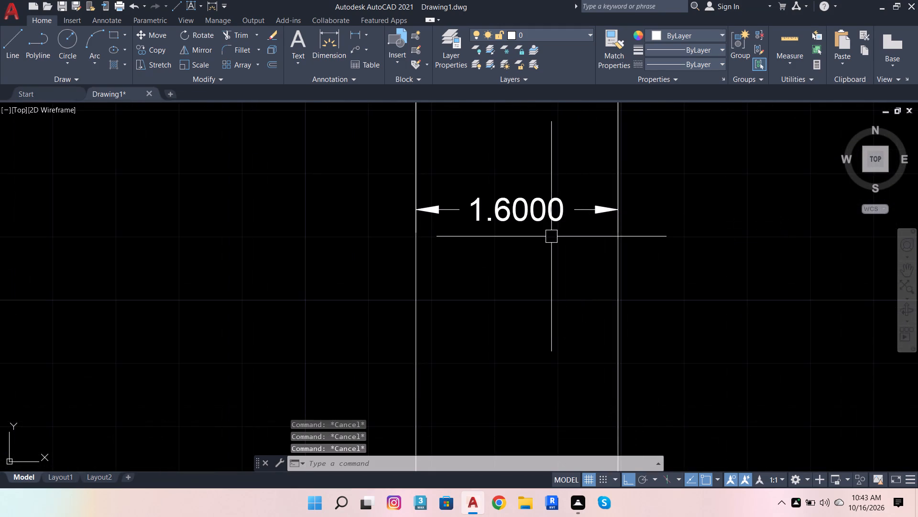
Modify the Standard dimension style's primary units to Architectural format with 0'-0 1/2" precision.
{"action": "key", "text": "d"}
{"action": "type", "text": "IM"}
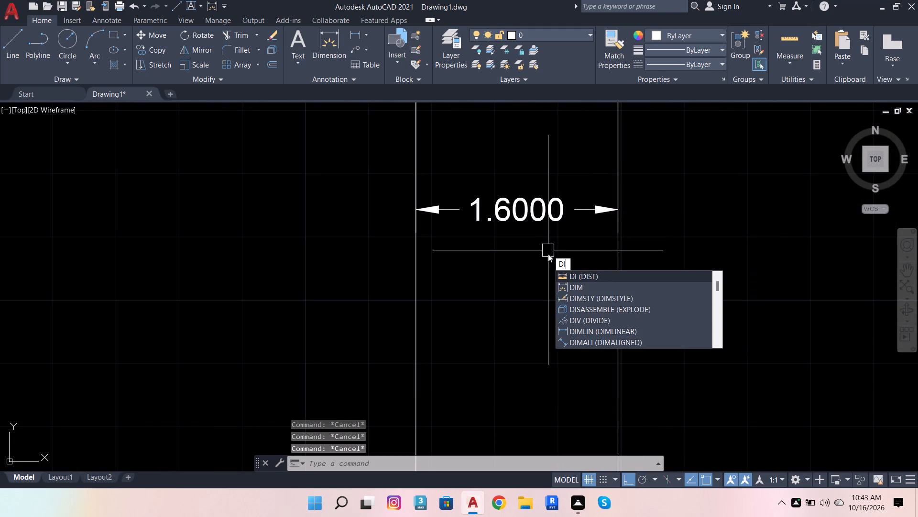
{"action": "left_click", "coordinate": [610, 286]}
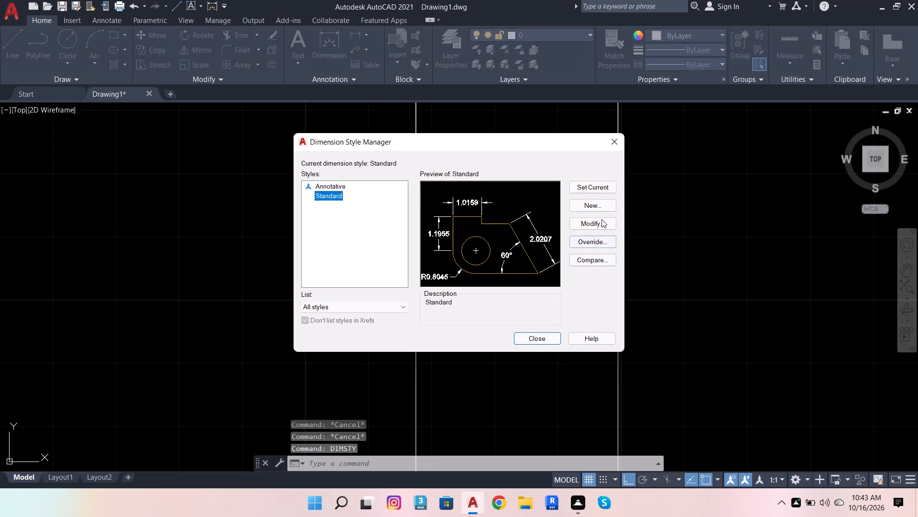
{"action": "left_click", "coordinate": [603, 220]}
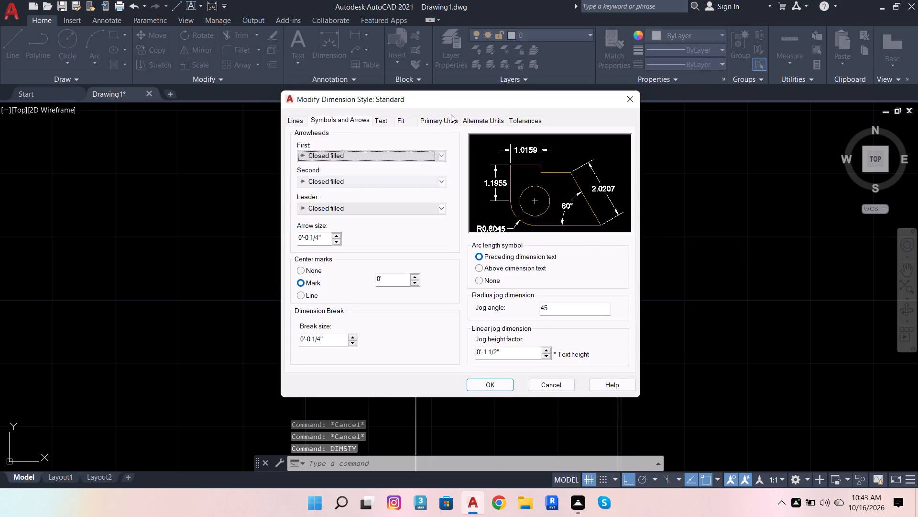
{"action": "left_click", "coordinate": [447, 120]}
{"action": "left_click", "coordinate": [436, 140]}
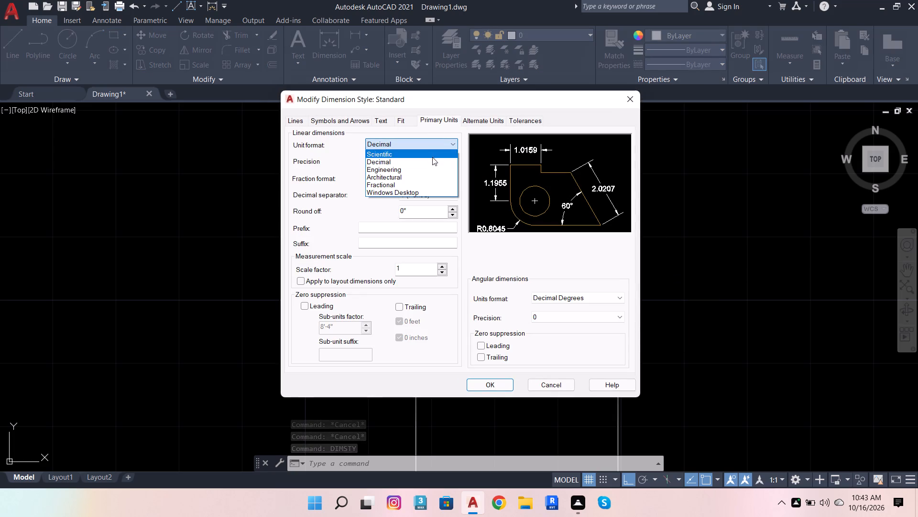
{"action": "left_click", "coordinate": [430, 178]}
{"action": "left_click", "coordinate": [428, 161]}
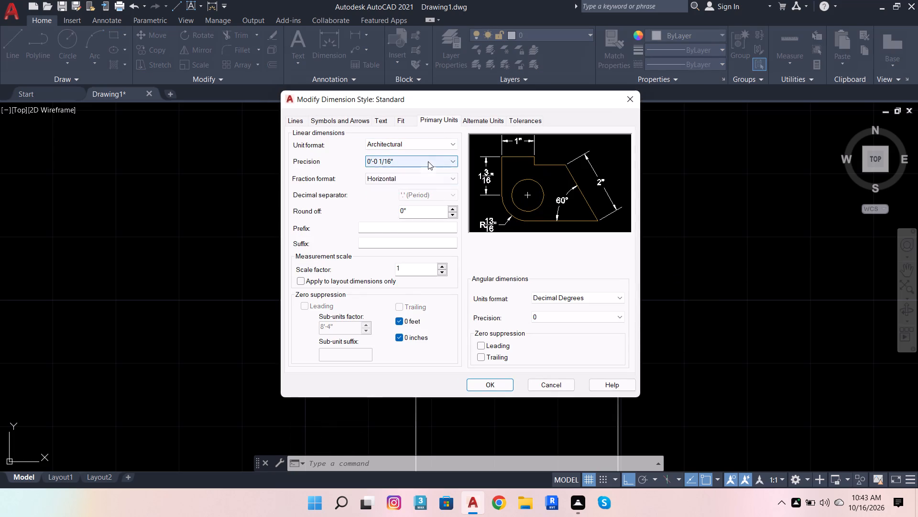
{"action": "left_click", "coordinate": [425, 176]}
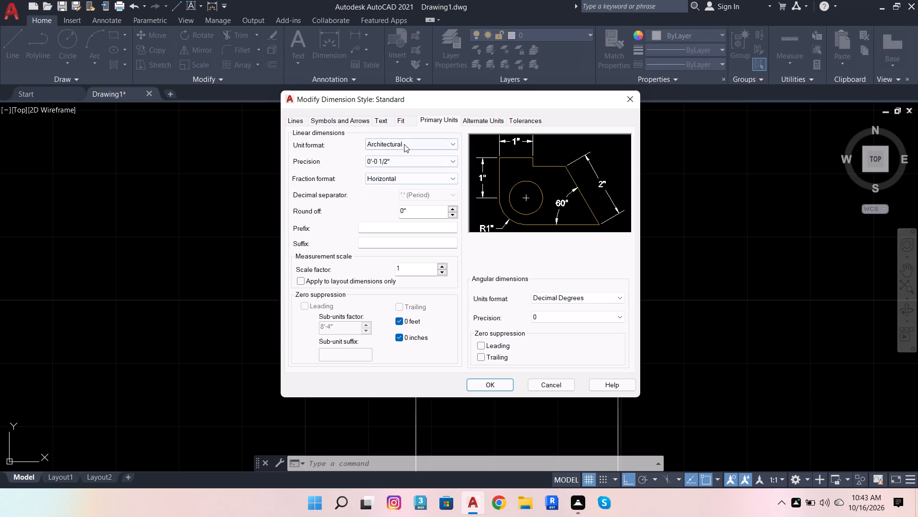
Set the Standard dimension style's text height to 4".
{"action": "left_click", "coordinate": [387, 117]}
{"action": "left_click_drag", "start_coordinate": [436, 203], "coordinate": [333, 203]}
{"action": "key", "text": "2"}
{"action": "key", "text": "Return"}
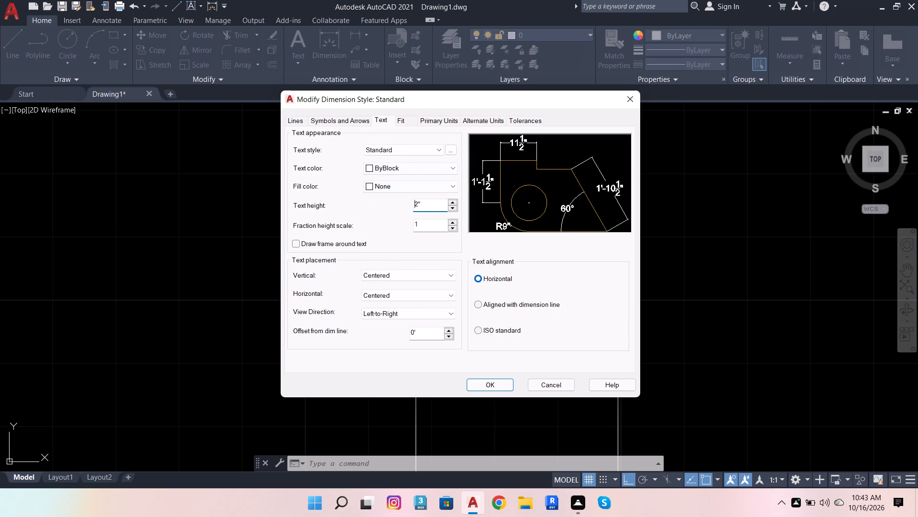
{"action": "left_click_drag", "start_coordinate": [437, 200], "coordinate": [376, 210]}
{"action": "key", "text": "4"}
{"action": "key", "text": "Return"}
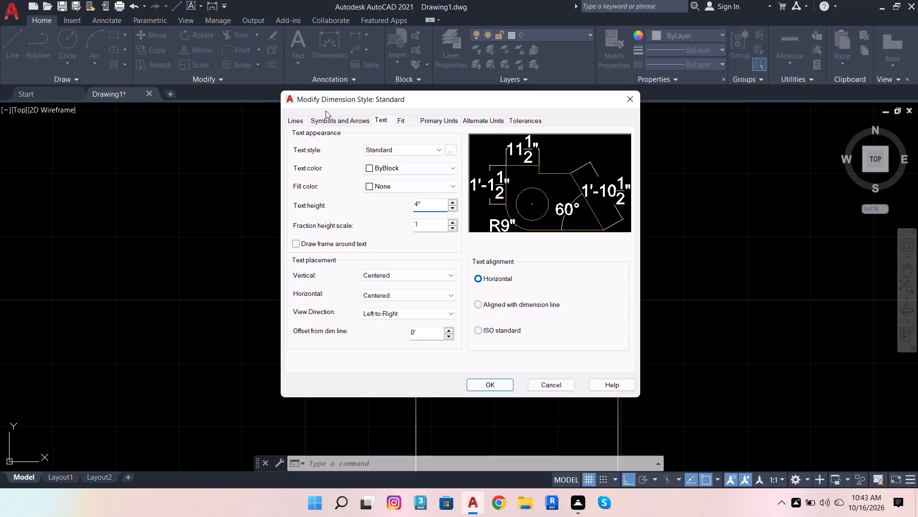
Set the Standard dimension style's arrow size to 2", apply the changes and make the style current.
{"action": "left_click", "coordinate": [333, 118]}
{"action": "left_click_drag", "start_coordinate": [327, 236], "coordinate": [169, 232]}
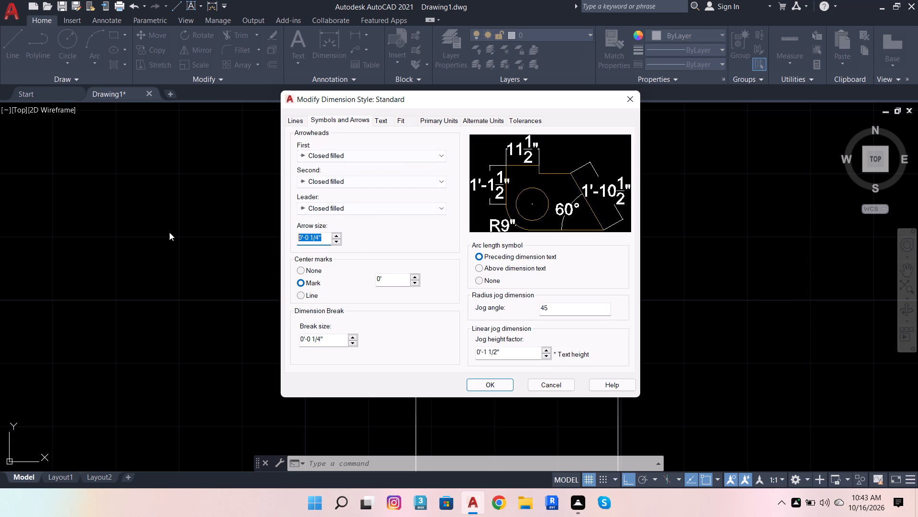
{"action": "key", "text": "2"}
{"action": "key", "text": "Return"}
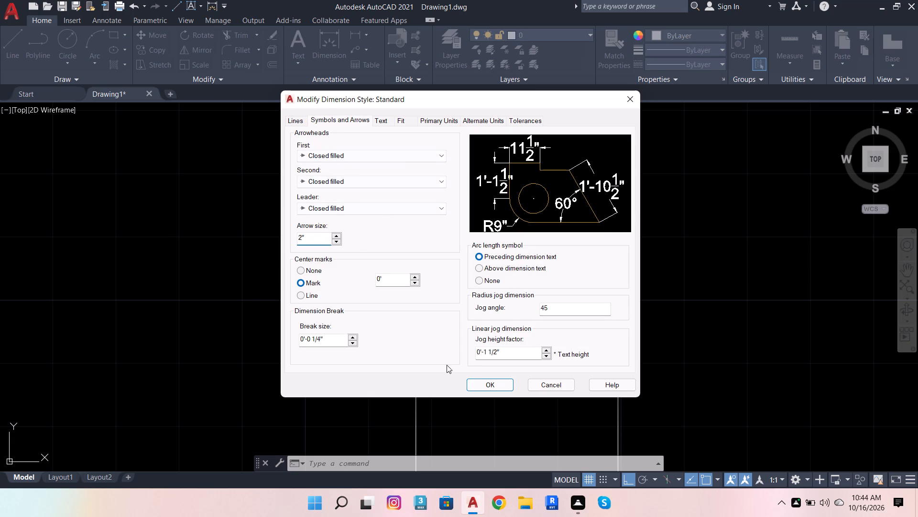
{"action": "left_click", "coordinate": [479, 270]}
{"action": "left_click", "coordinate": [494, 385]}
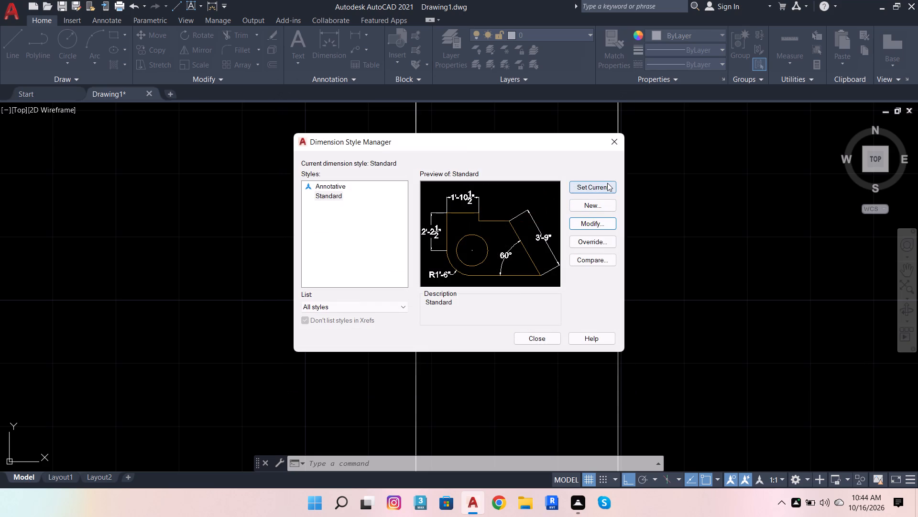
{"action": "left_click", "coordinate": [607, 183]}
{"action": "left_click", "coordinate": [538, 341]}
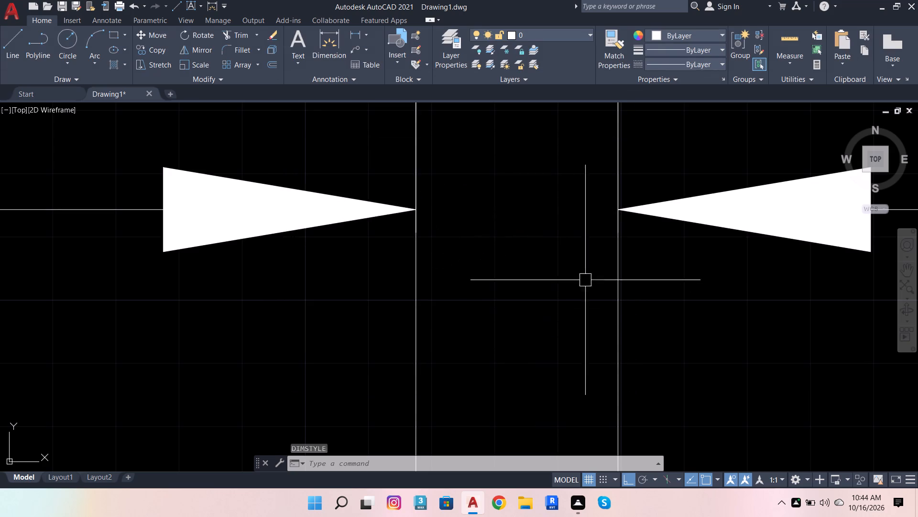
Dimension the gap between the room's left 1" offset line and the innermost 0.6" line, placing it near the upper left corner.
{"action": "scroll", "coordinate": [565, 294], "scroll_direction": "down", "scroll_amount": 5}
{"action": "scroll", "coordinate": [548, 333], "scroll_direction": "down", "scroll_amount": 2}
{"action": "scroll", "coordinate": [610, 351], "scroll_direction": "up", "scroll_amount": 2}
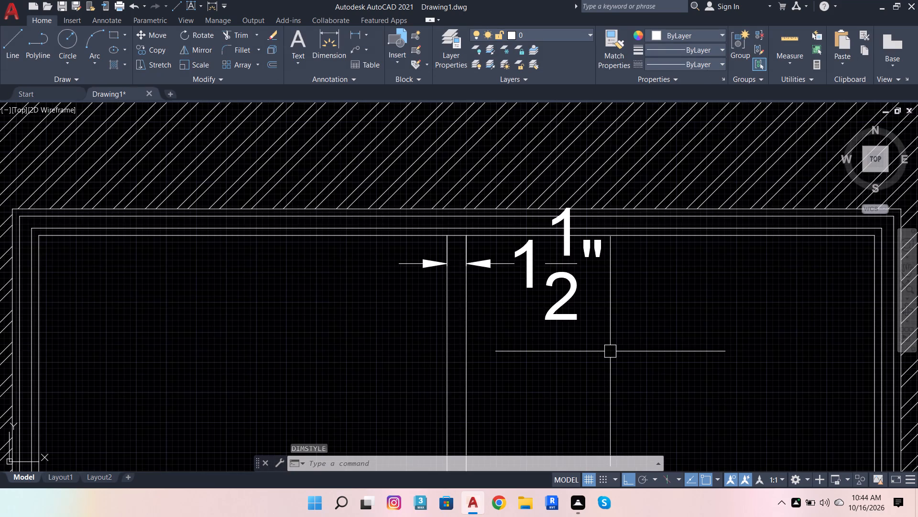
{"action": "scroll", "coordinate": [610, 351], "scroll_direction": "down", "scroll_amount": 2}
{"action": "scroll", "coordinate": [342, 349], "scroll_direction": "up", "scroll_amount": 1}
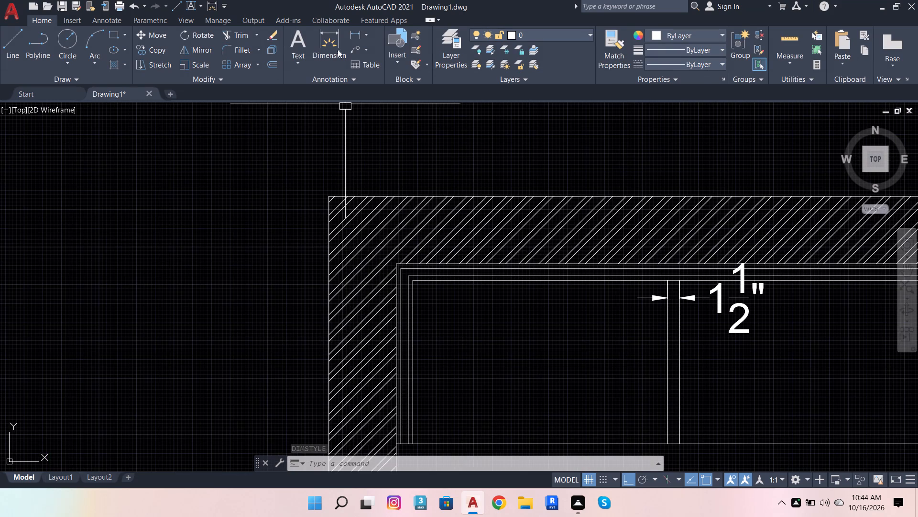
{"action": "left_click", "coordinate": [331, 41]}
{"action": "scroll", "coordinate": [372, 170], "scroll_direction": "down", "scroll_amount": 2}
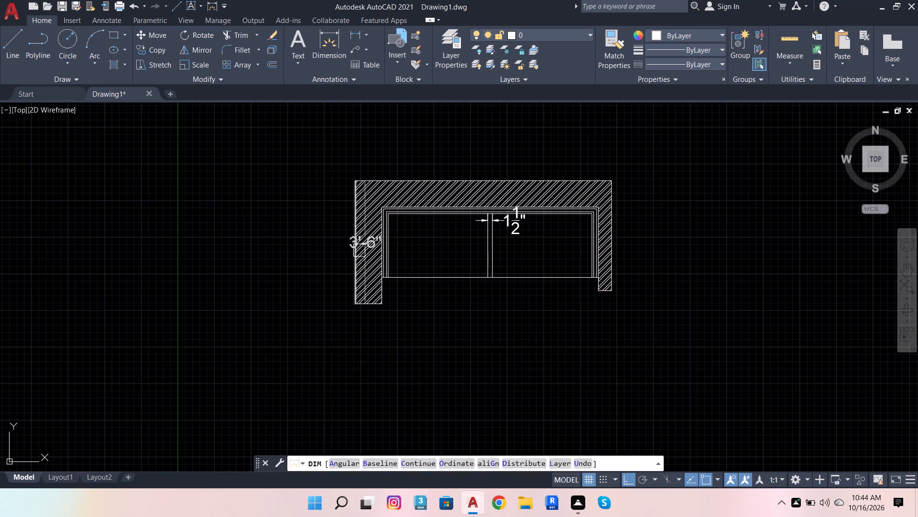
{"action": "scroll", "coordinate": [375, 275], "scroll_direction": "up", "scroll_amount": 7}
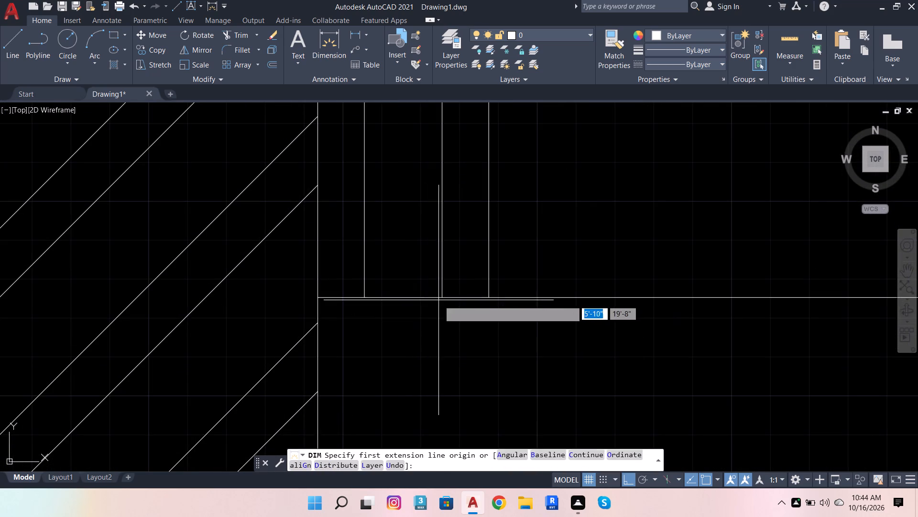
{"action": "left_click", "coordinate": [442, 300]}
{"action": "left_click", "coordinate": [491, 300]}
{"action": "scroll", "coordinate": [473, 283], "scroll_direction": "down", "scroll_amount": 5}
{"action": "scroll", "coordinate": [481, 242], "scroll_direction": "up", "scroll_amount": 2}
{"action": "scroll", "coordinate": [458, 260], "scroll_direction": "down", "scroll_amount": 3}
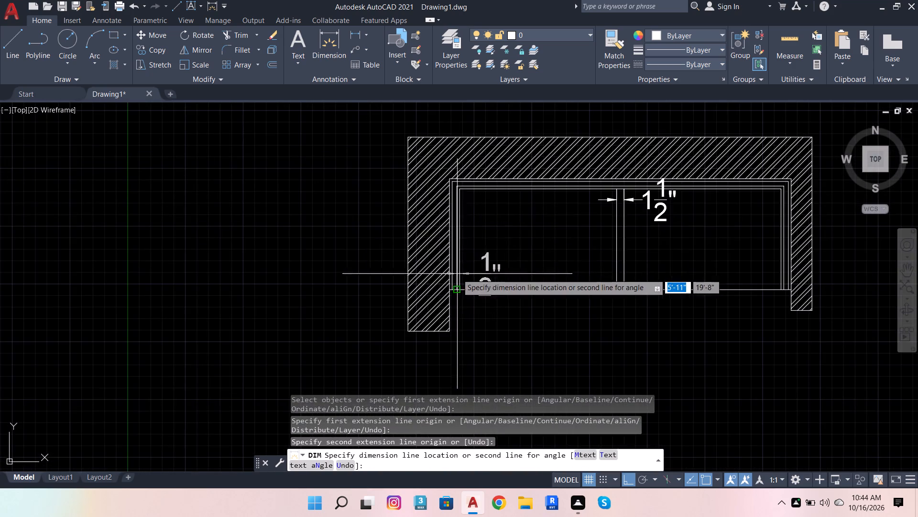
{"action": "scroll", "coordinate": [458, 189], "scroll_direction": "up", "scroll_amount": 2}
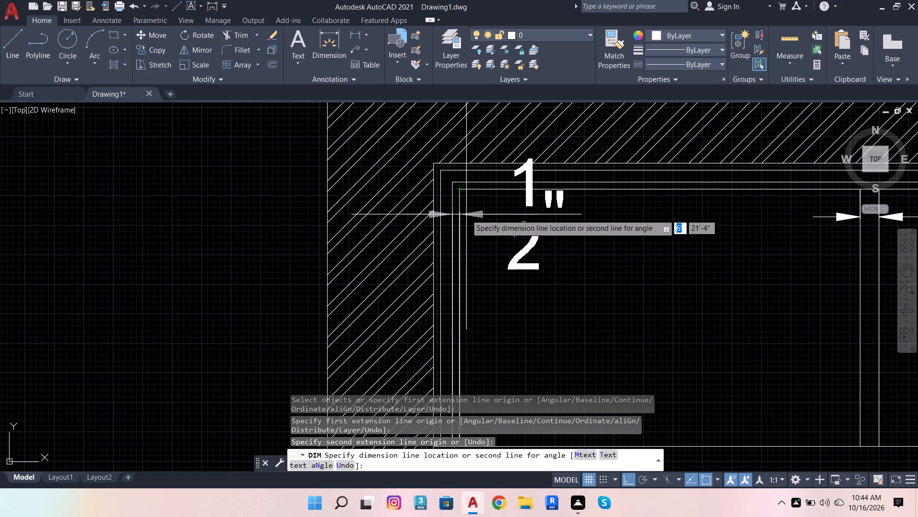
{"action": "left_click", "coordinate": [466, 214]}
Dimension the gap between the 0.6" and 1" outlines at the room's lower-left corner, placing it below the left wall.
{"action": "scroll", "coordinate": [500, 245], "scroll_direction": "down", "scroll_amount": 2}
{"action": "scroll", "coordinate": [470, 327], "scroll_direction": "up", "scroll_amount": 3}
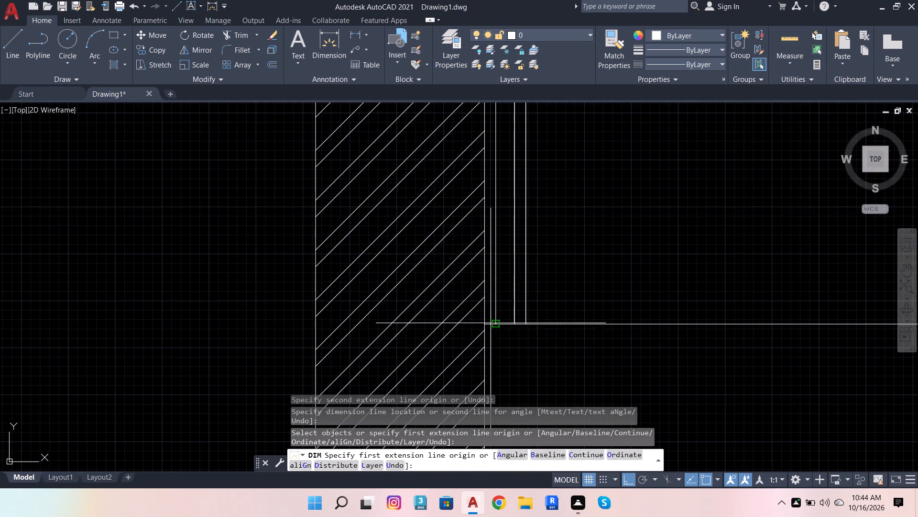
{"action": "left_click", "coordinate": [498, 321]}
{"action": "left_click", "coordinate": [515, 321]}
{"action": "scroll", "coordinate": [516, 304], "scroll_direction": "down", "scroll_amount": 4}
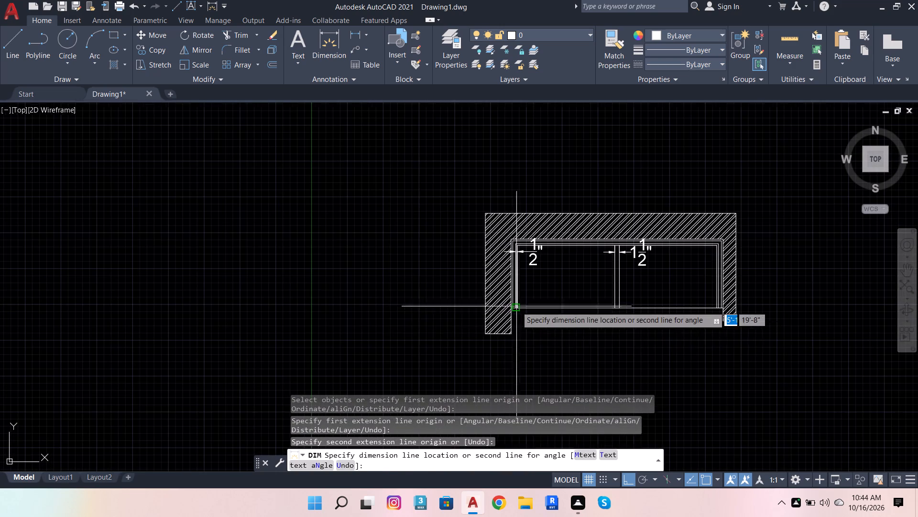
{"action": "left_click", "coordinate": [490, 368]}
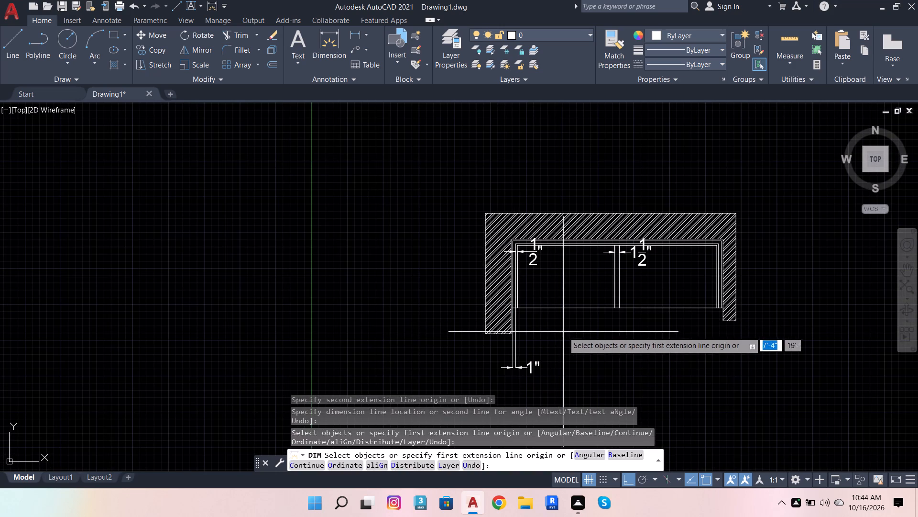
{"action": "key", "text": "Escape"}
{"action": "key", "text": "Escape"}
{"action": "key", "text": "Escape"}
Delete the 1 1/2" dimension across the middle divider lines.
{"action": "scroll", "coordinate": [617, 304], "scroll_direction": "up", "scroll_amount": 2}
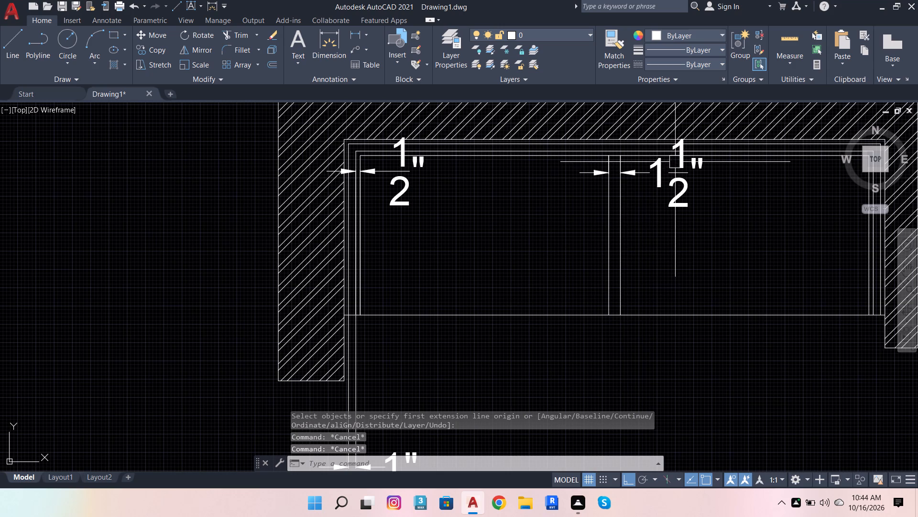
{"action": "left_click", "coordinate": [686, 175]}
{"action": "key", "text": "Delete"}
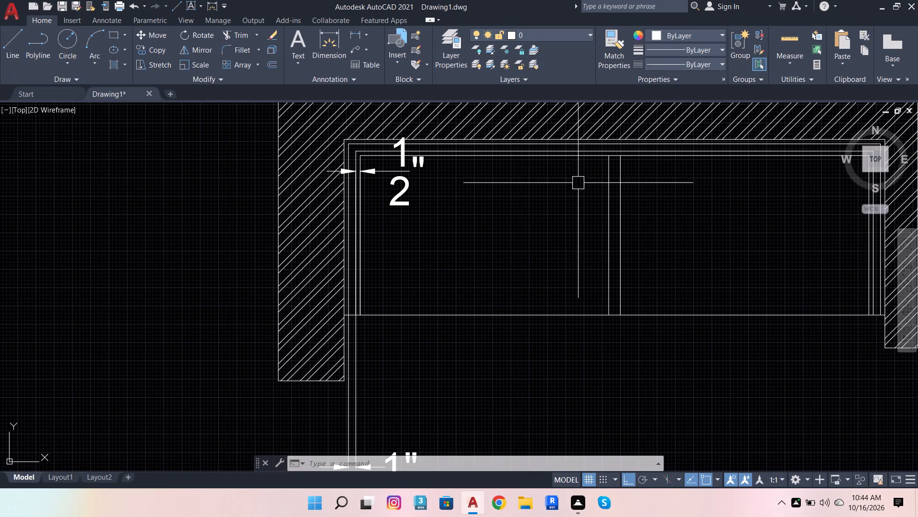
Offset both middle divider lines 0.6" inward, toward each other.
{"action": "left_click", "coordinate": [613, 178]}
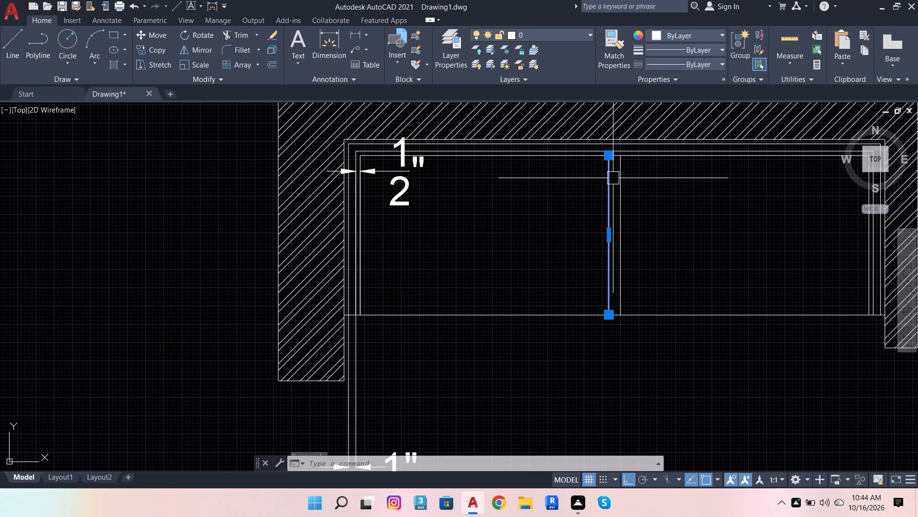
{"action": "left_click", "coordinate": [274, 62]}
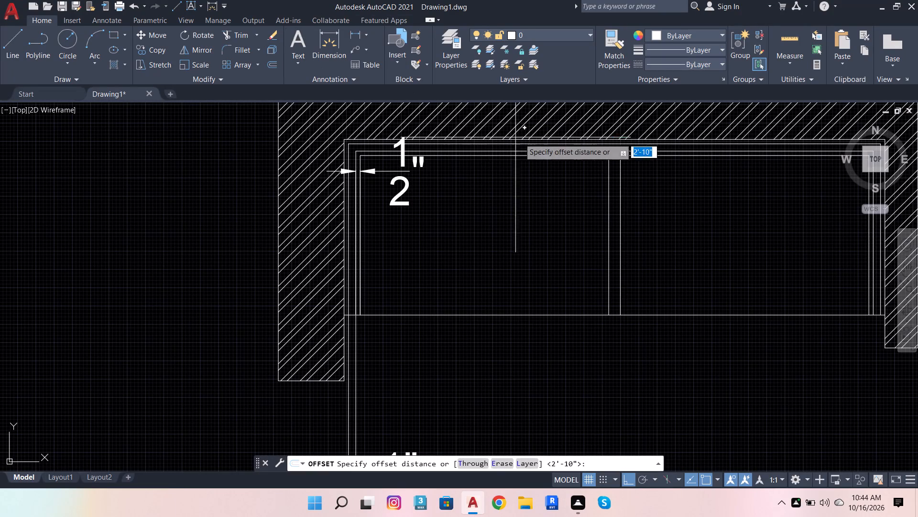
{"action": "left_click", "coordinate": [609, 159]}
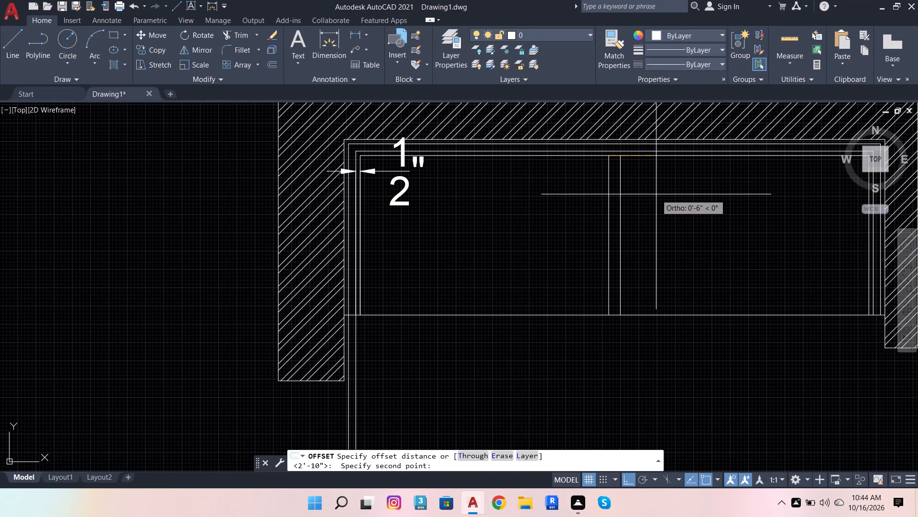
{"action": "key", "text": "6"}
{"action": "key", "text": "BackSpace"}
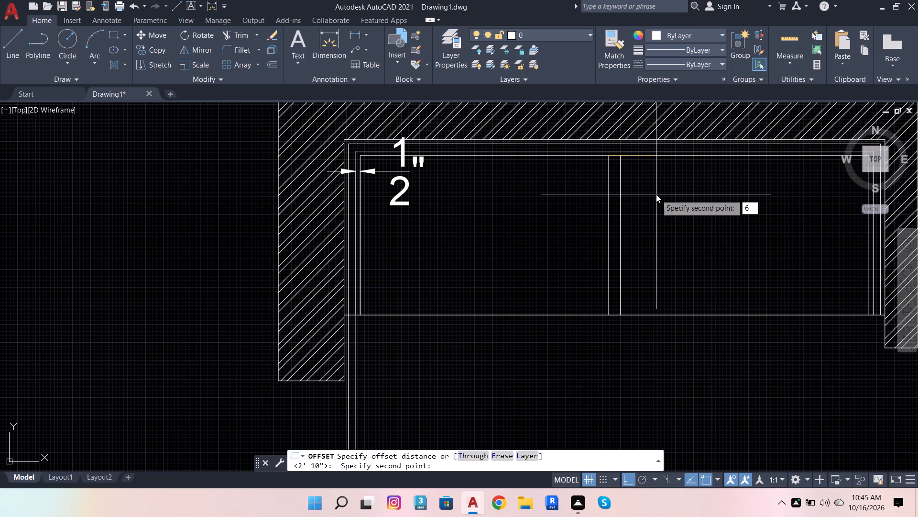
{"action": "type", "text": ".6"}
{"action": "key", "text": "Return"}
{"action": "left_click", "coordinate": [656, 194]}
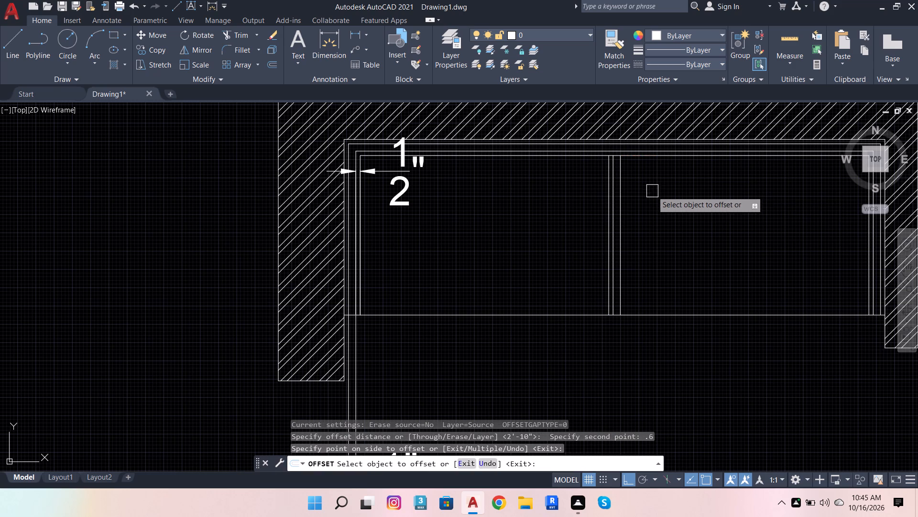
{"action": "left_click", "coordinate": [623, 181]}
{"action": "left_click", "coordinate": [565, 203]}
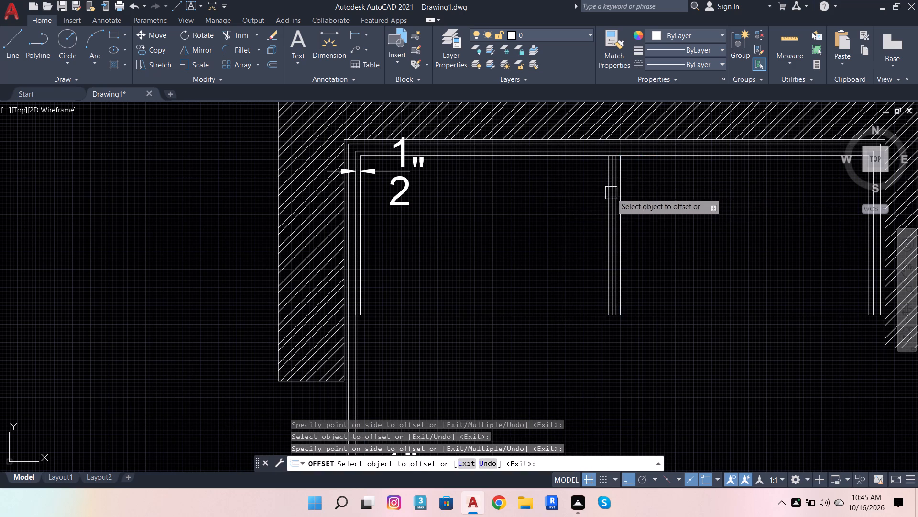
With Trim, extend the two inner divider lines up to the 1" outline and remove the two outer divider lines.
{"action": "scroll", "coordinate": [622, 187], "scroll_direction": "up", "scroll_amount": 2}
{"action": "scroll", "coordinate": [609, 224], "scroll_direction": "down", "scroll_amount": 1}
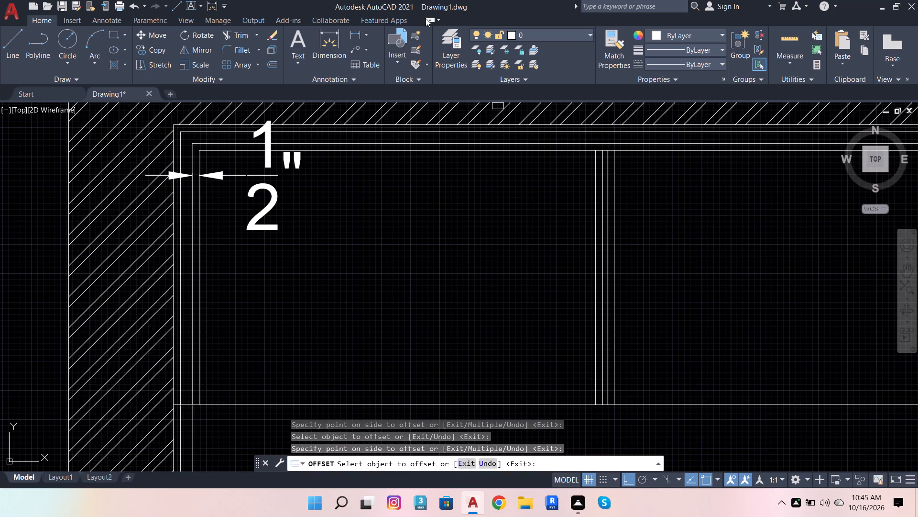
{"action": "left_click", "coordinate": [243, 34]}
{"action": "scroll", "coordinate": [631, 160], "scroll_direction": "up", "scroll_amount": 1}
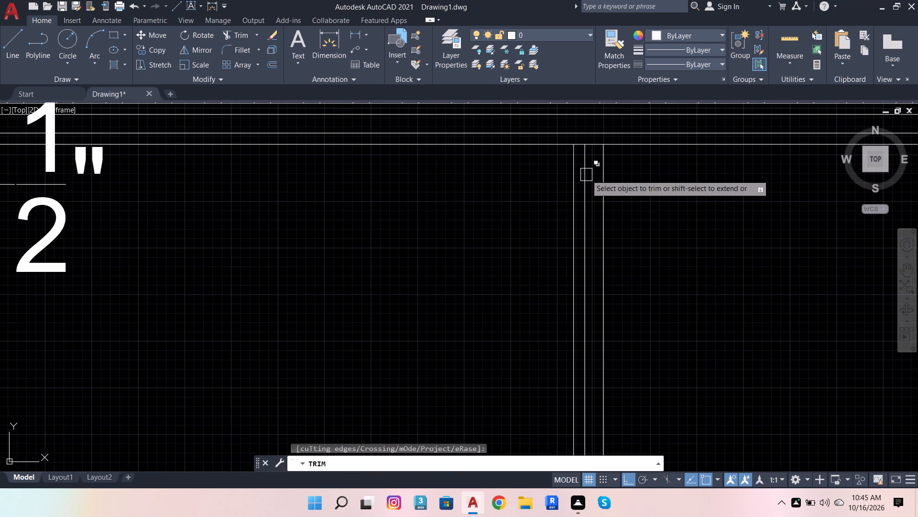
{"action": "left_click", "coordinate": [586, 176], "text": "shift"}
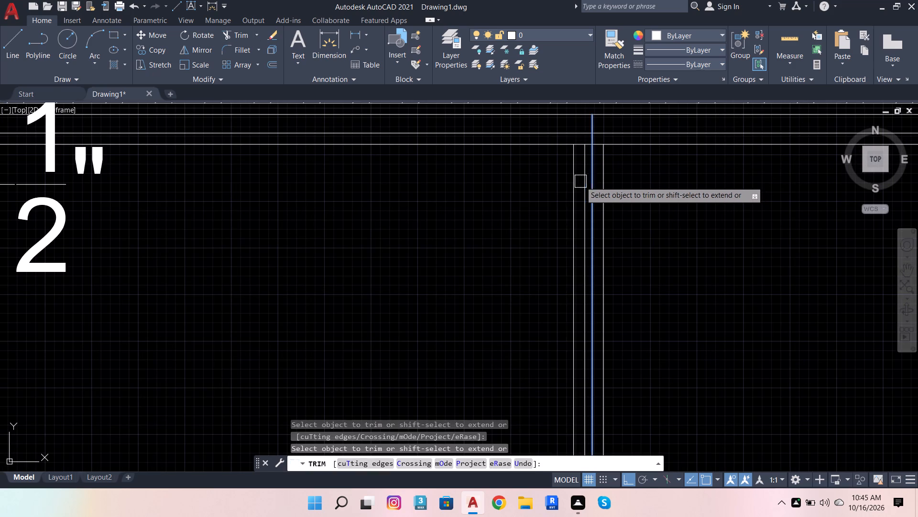
{"action": "left_click", "coordinate": [579, 180], "text": "shift"}
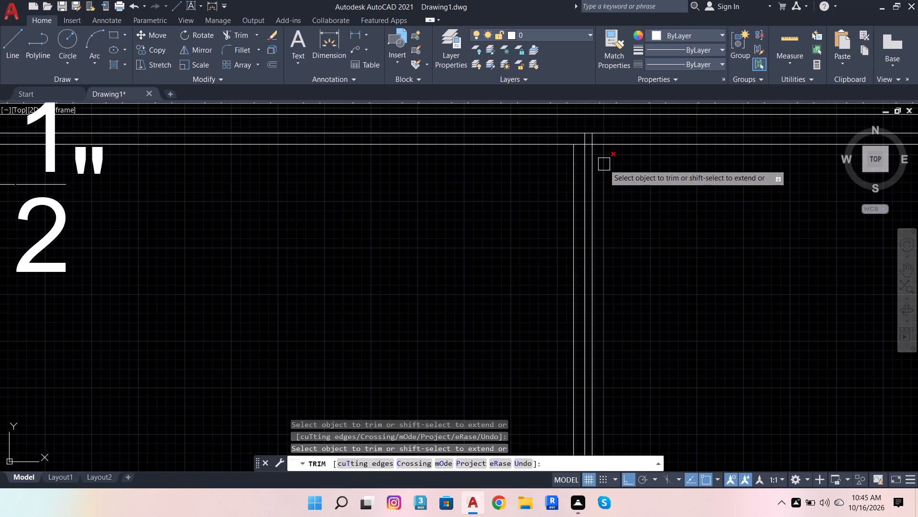
{"action": "left_click", "coordinate": [604, 164]}
{"action": "left_click", "coordinate": [571, 175]}
{"action": "scroll", "coordinate": [541, 184], "scroll_direction": "down", "scroll_amount": 2}
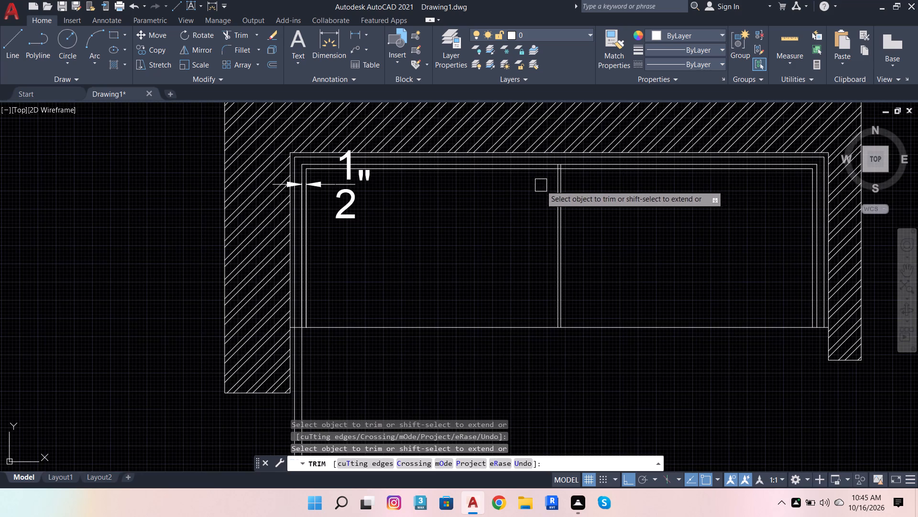
Trim the innermost outline between the two divider lines and cut off the divider ends above it.
{"action": "scroll", "coordinate": [565, 173], "scroll_direction": "up", "scroll_amount": 6}
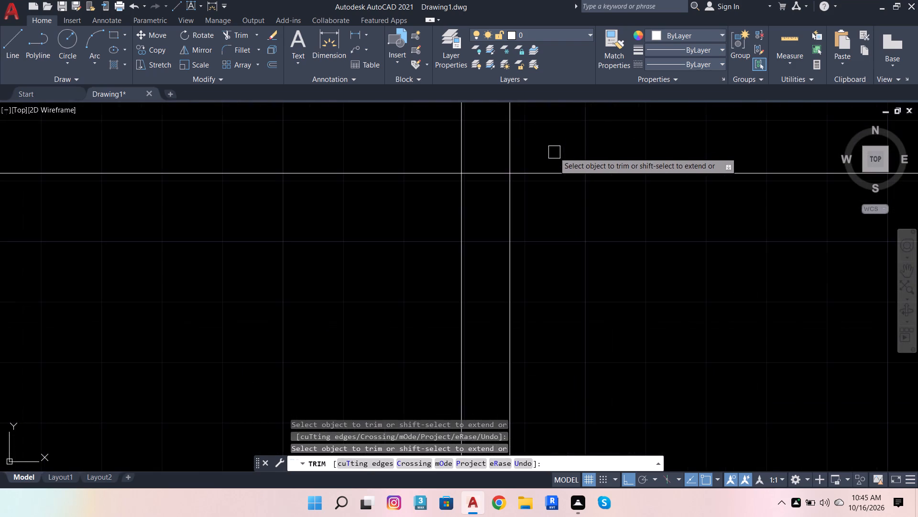
{"action": "left_click", "coordinate": [494, 169]}
{"action": "scroll", "coordinate": [491, 223], "scroll_direction": "down", "scroll_amount": 1}
{"action": "left_click", "coordinate": [517, 169]}
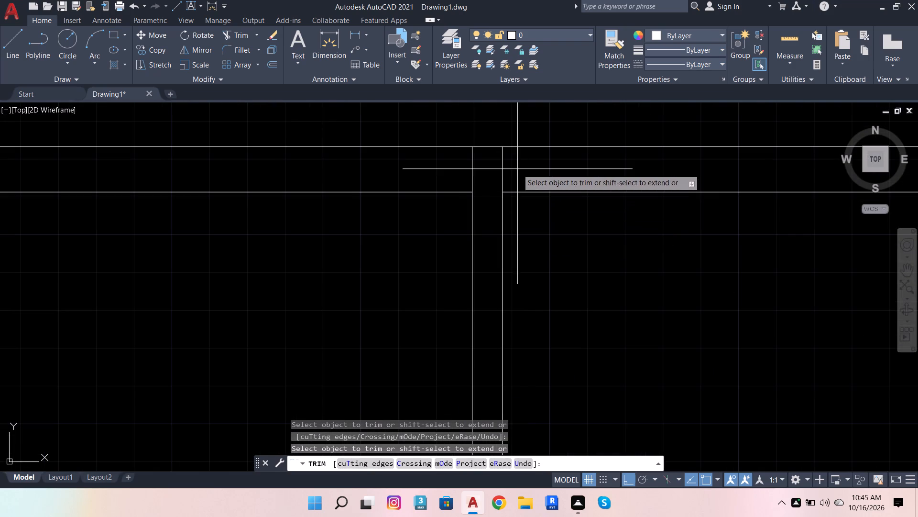
{"action": "left_click", "coordinate": [459, 166]}
{"action": "scroll", "coordinate": [545, 203], "scroll_direction": "down", "scroll_amount": 5}
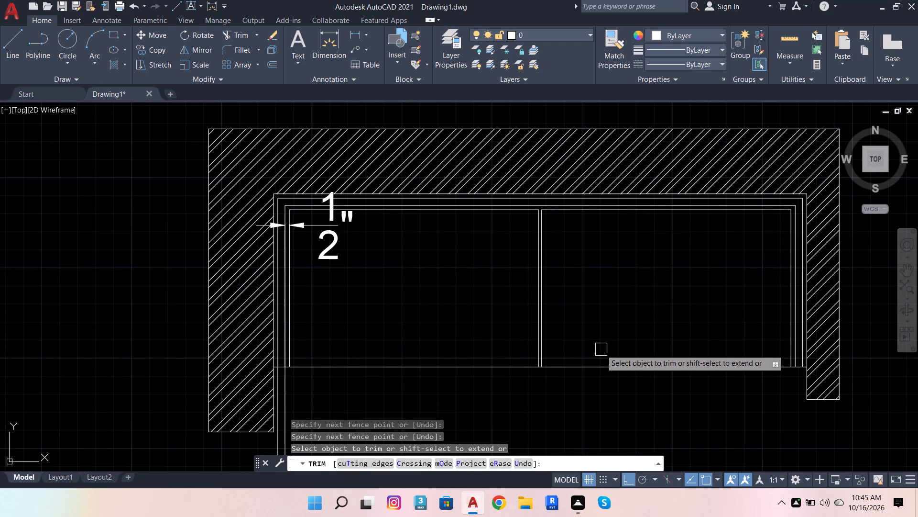
{"action": "key", "text": "Escape"}
{"action": "key", "text": "Escape"}
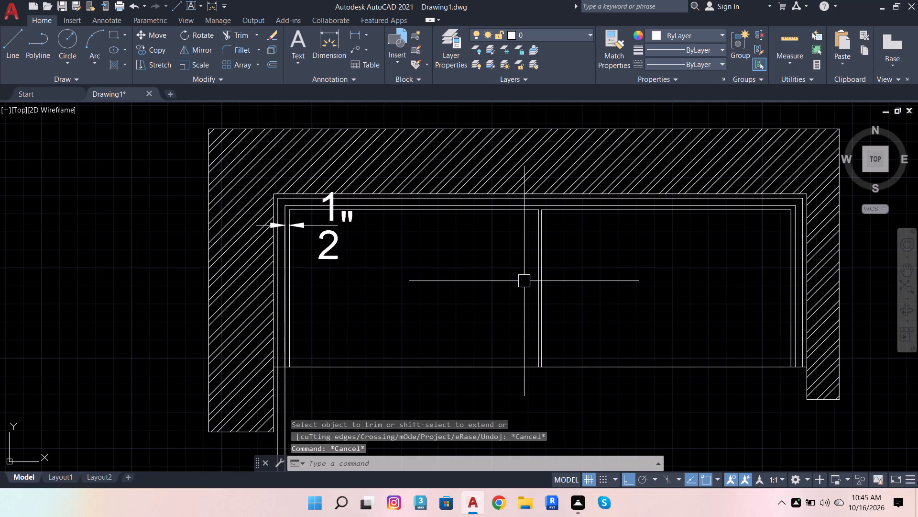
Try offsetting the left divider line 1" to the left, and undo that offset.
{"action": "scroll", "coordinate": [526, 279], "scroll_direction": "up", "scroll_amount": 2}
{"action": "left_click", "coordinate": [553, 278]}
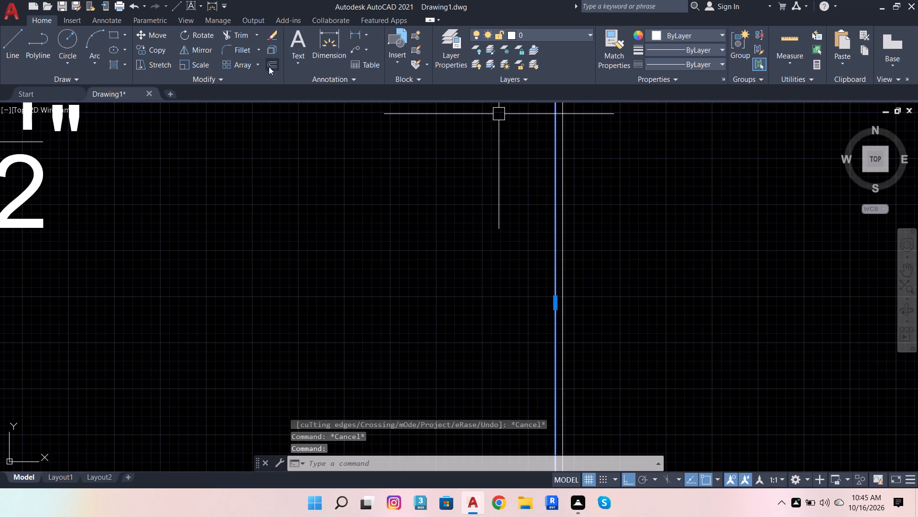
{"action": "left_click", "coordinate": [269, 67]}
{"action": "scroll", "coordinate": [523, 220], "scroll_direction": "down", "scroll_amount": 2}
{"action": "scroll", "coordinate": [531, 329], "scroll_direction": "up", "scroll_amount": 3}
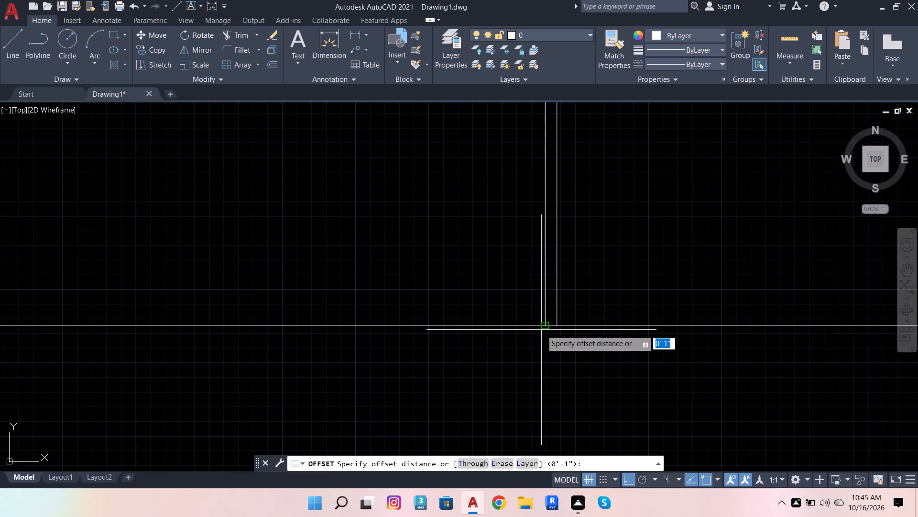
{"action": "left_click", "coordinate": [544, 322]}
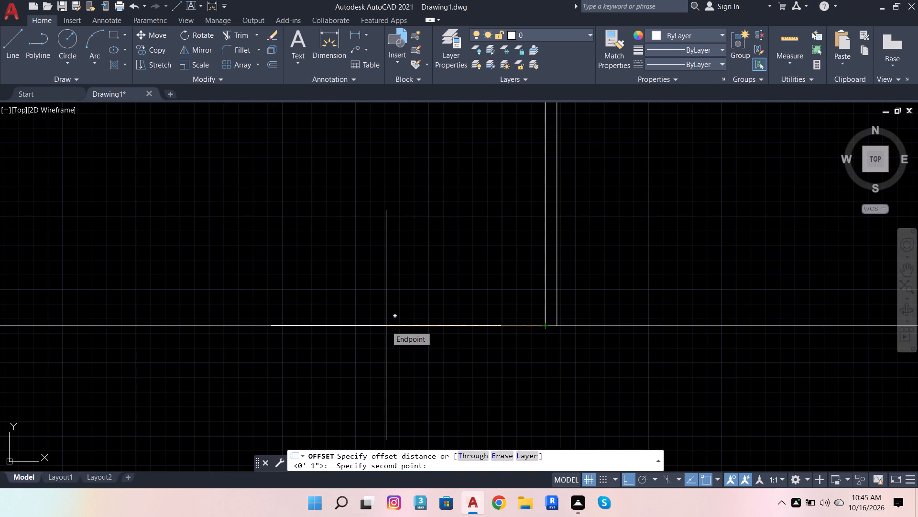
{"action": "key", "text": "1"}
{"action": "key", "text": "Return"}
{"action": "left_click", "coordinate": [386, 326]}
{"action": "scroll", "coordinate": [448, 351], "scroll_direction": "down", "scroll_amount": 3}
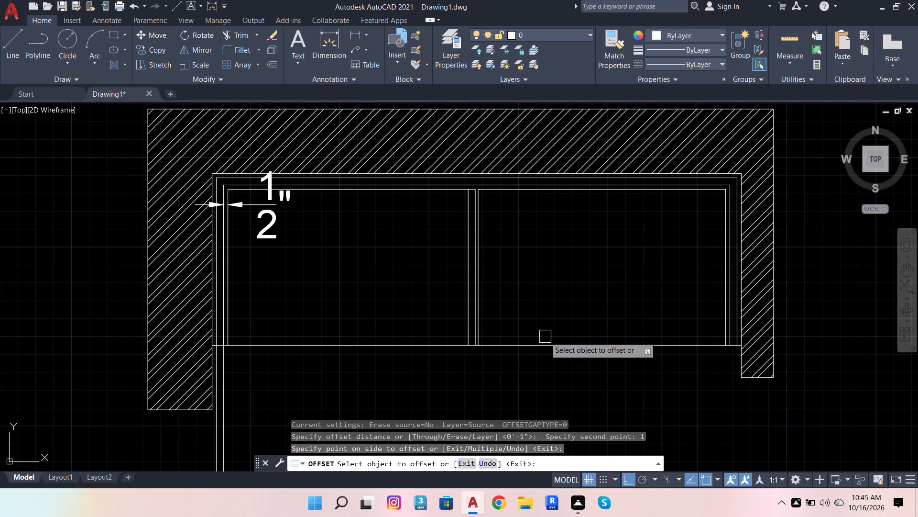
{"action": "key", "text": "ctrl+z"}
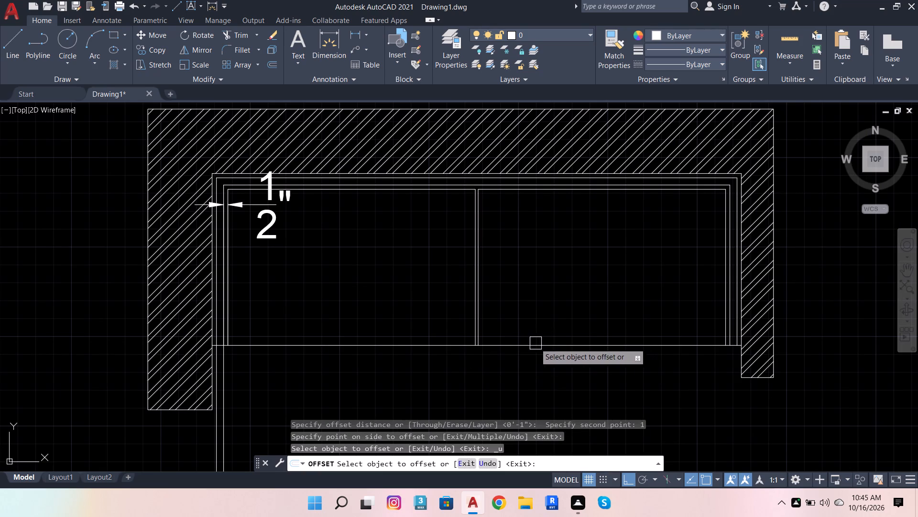
Offset the left divider line 0.8" to the left.
{"action": "left_click", "coordinate": [270, 63]}
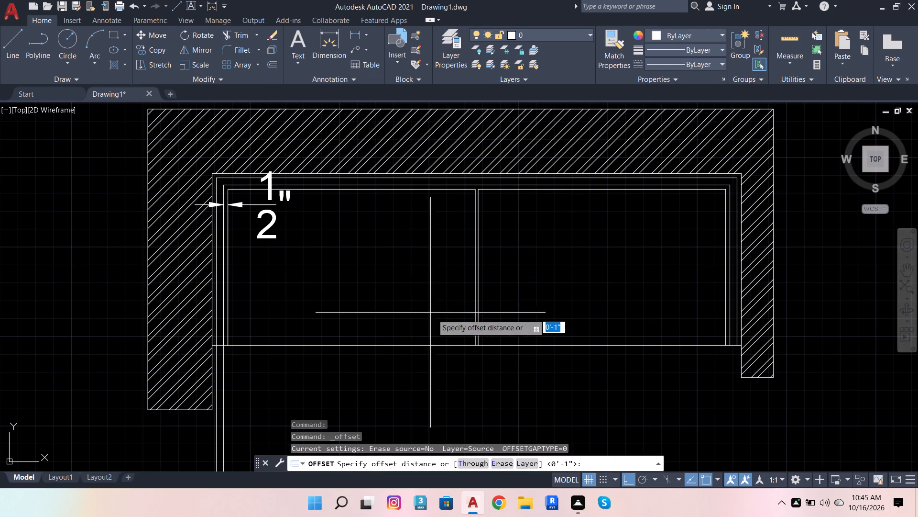
{"action": "scroll", "coordinate": [459, 344], "scroll_direction": "up", "scroll_amount": 2}
{"action": "left_click", "coordinate": [498, 349]}
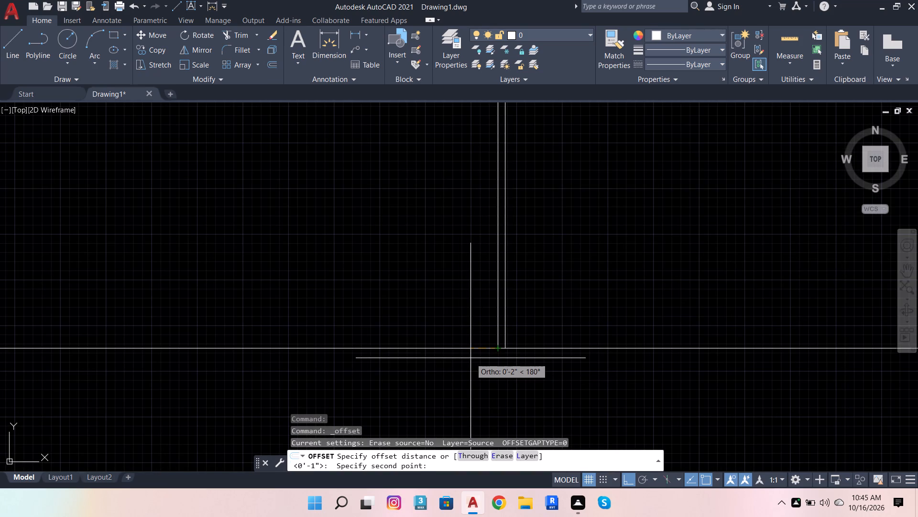
{"action": "type", "text": ".8"}
{"action": "key", "text": "Return"}
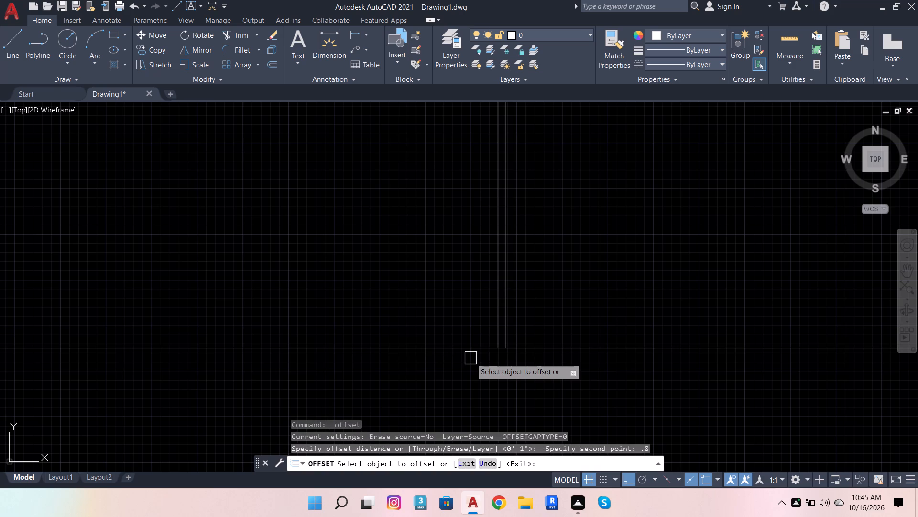
{"action": "left_click", "coordinate": [493, 330]}
{"action": "left_click", "coordinate": [444, 326]}
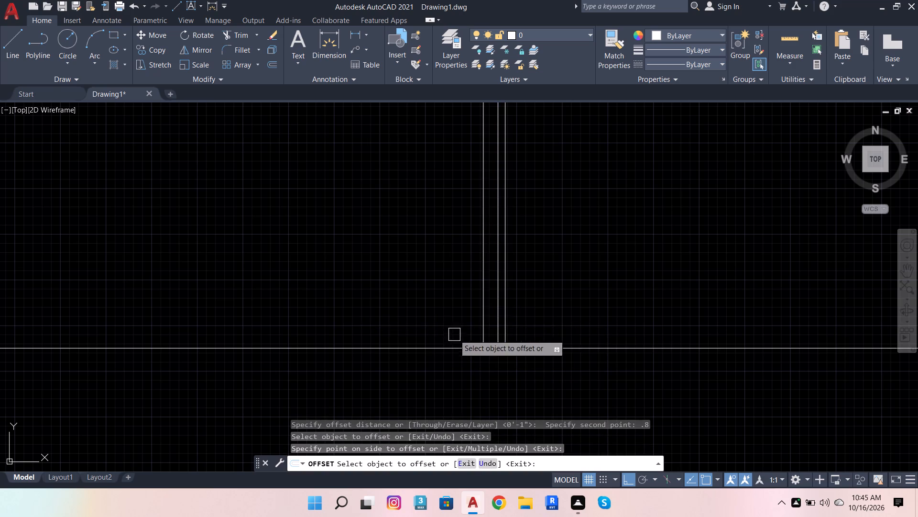
{"action": "scroll", "coordinate": [471, 365], "scroll_direction": "down", "scroll_amount": 3}
{"action": "key", "text": "Escape"}
{"action": "key", "text": "Escape"}
{"action": "key", "text": "Escape"}
{"action": "key", "text": "Escape"}
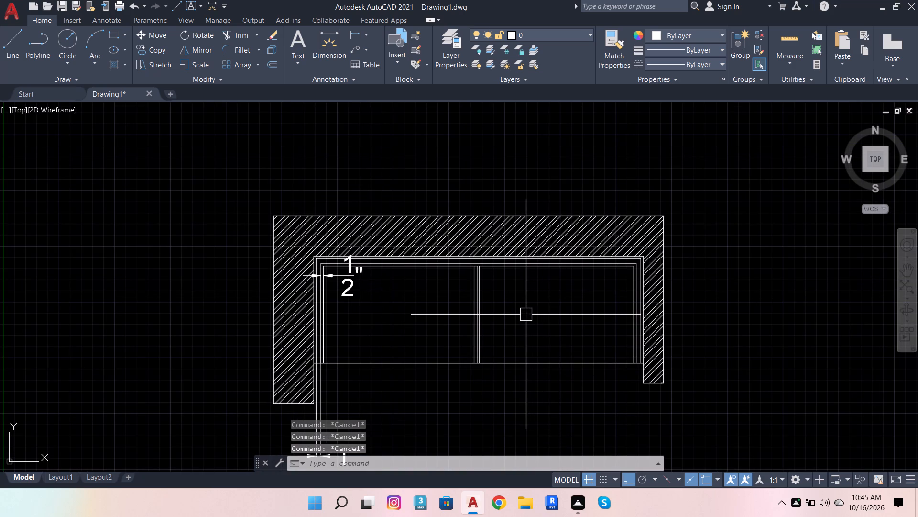
Offset the room's bottom horizontal line 0.8" downward.
{"action": "scroll", "coordinate": [518, 316], "scroll_direction": "down", "scroll_amount": 1}
{"action": "scroll", "coordinate": [470, 335], "scroll_direction": "up", "scroll_amount": 2}
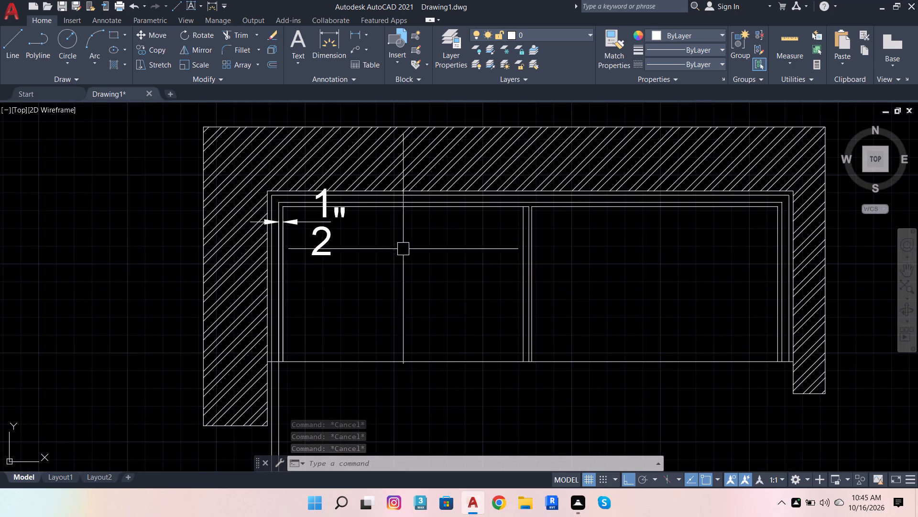
{"action": "left_click", "coordinate": [269, 62]}
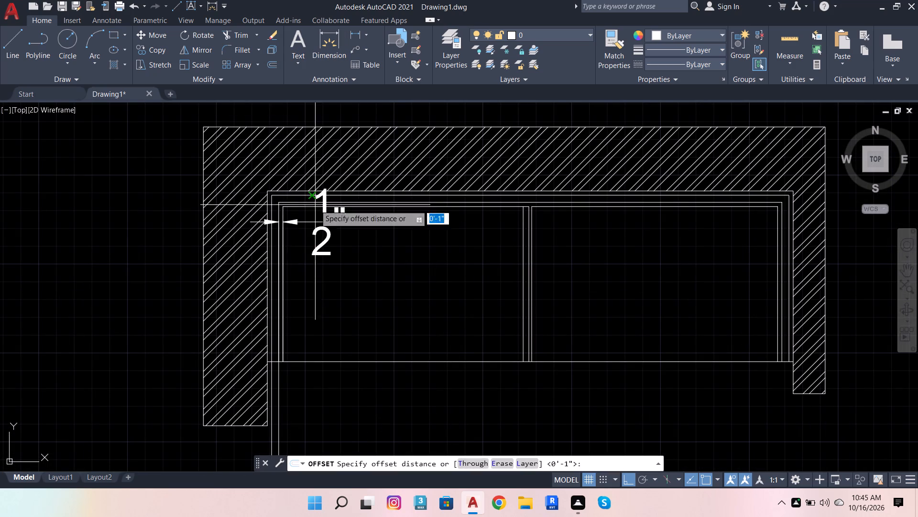
{"action": "left_click", "coordinate": [277, 364]}
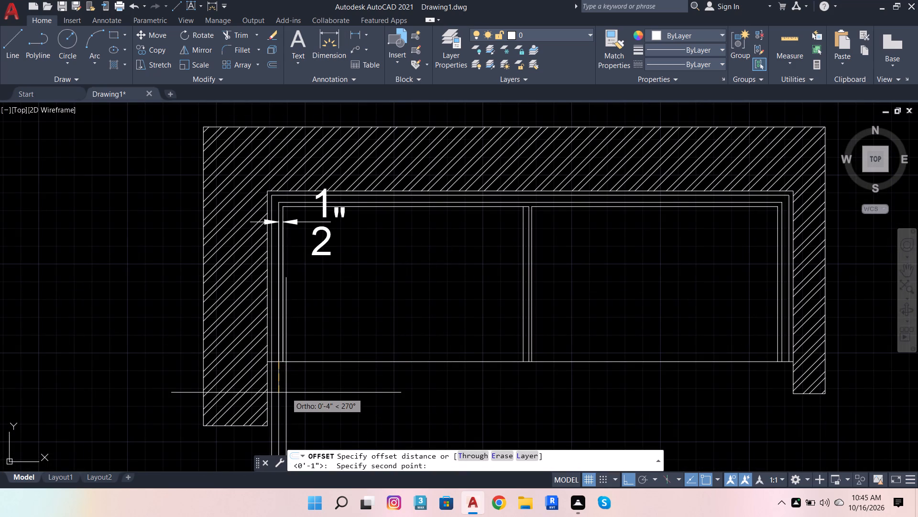
{"action": "type", "text": ".8"}
{"action": "key", "text": "Return"}
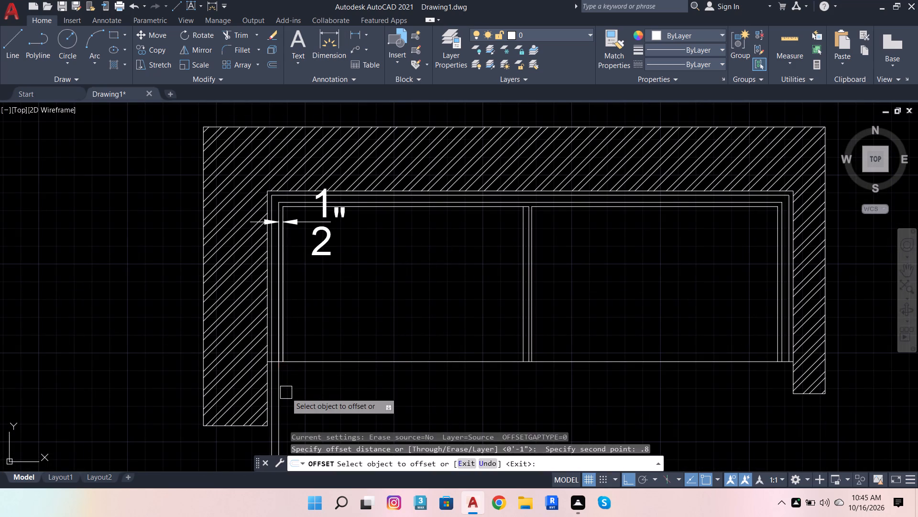
{"action": "left_click", "coordinate": [306, 362]}
{"action": "left_click", "coordinate": [317, 398]}
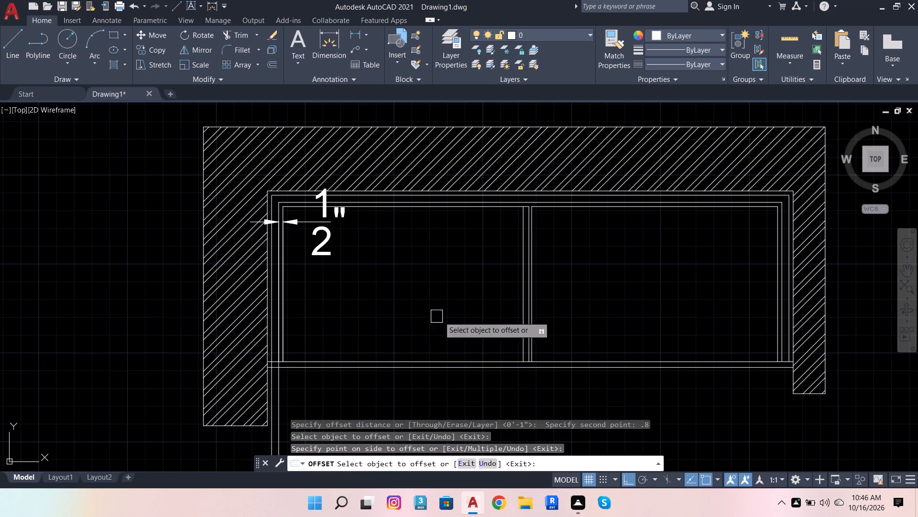
Extend the left and right lines of the middle divider down to the lower horizontal offset line.
{"action": "key", "text": "Escape"}
{"action": "key", "text": "Escape"}
{"action": "left_click", "coordinate": [248, 35]}
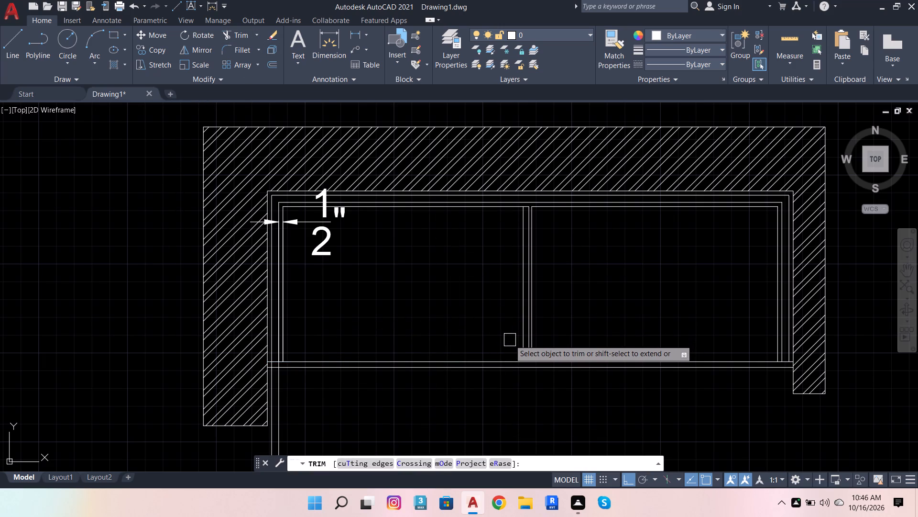
{"action": "left_click", "coordinate": [522, 343], "text": "shift"}
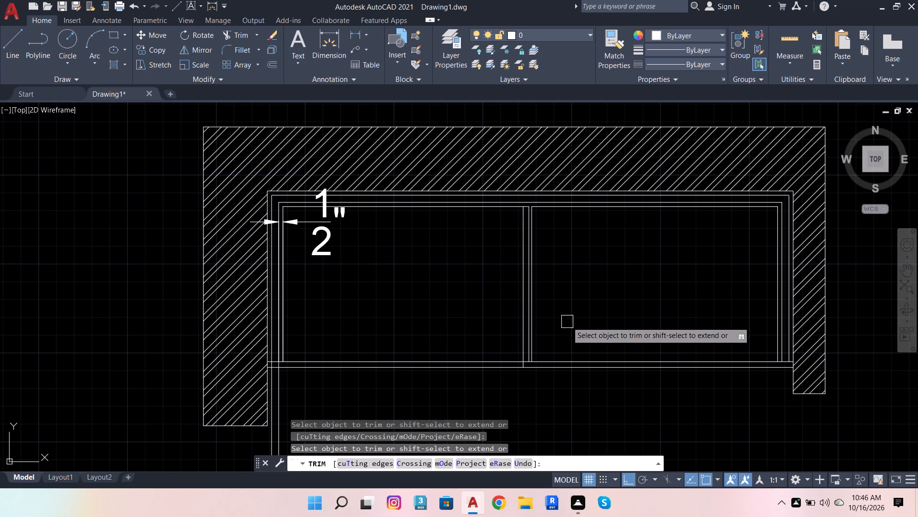
{"action": "left_click", "coordinate": [537, 348], "text": "shift"}
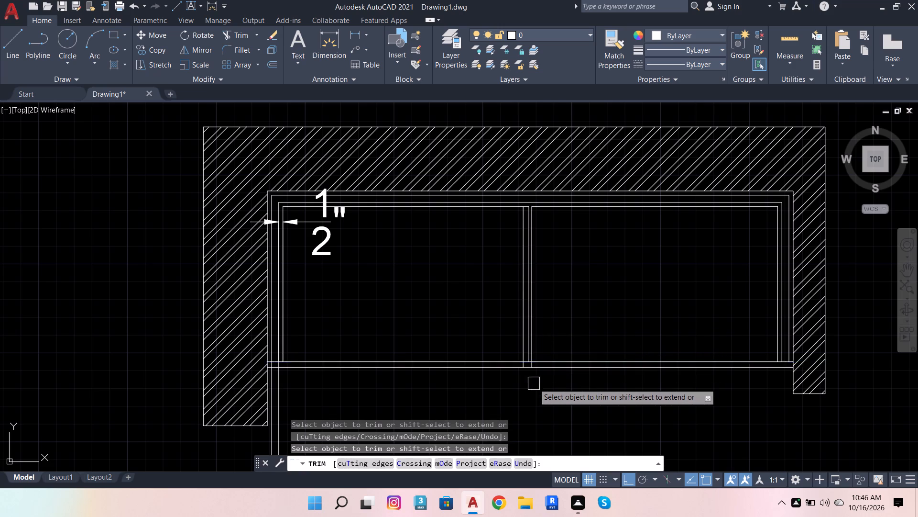
Trim the lower horizontal line up to the rightmost divider line and remove the left divider line's end below the room's bottom line.
{"action": "scroll", "coordinate": [529, 386], "scroll_direction": "up", "scroll_amount": 3, "text": "shift"}
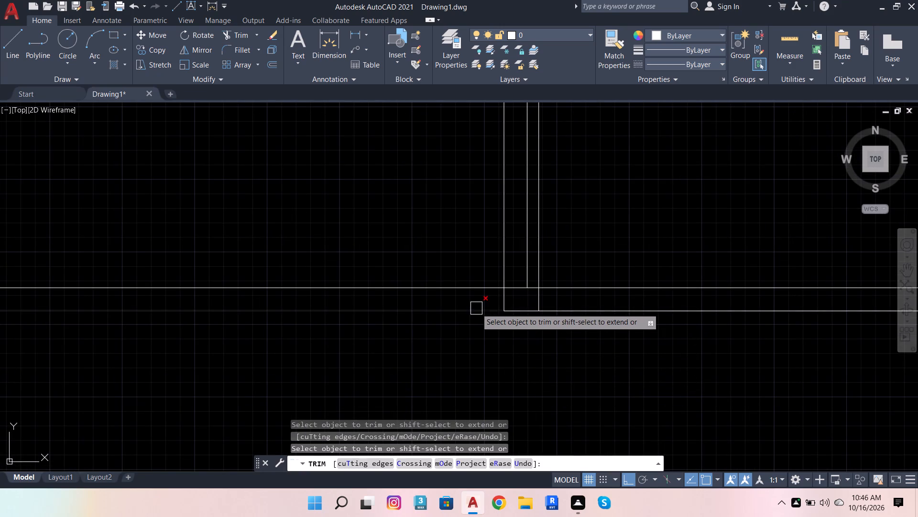
{"action": "left_click", "coordinate": [476, 308]}
{"action": "scroll", "coordinate": [497, 327], "scroll_direction": "down", "scroll_amount": 2}
{"action": "scroll", "coordinate": [514, 321], "scroll_direction": "up", "scroll_amount": 3}
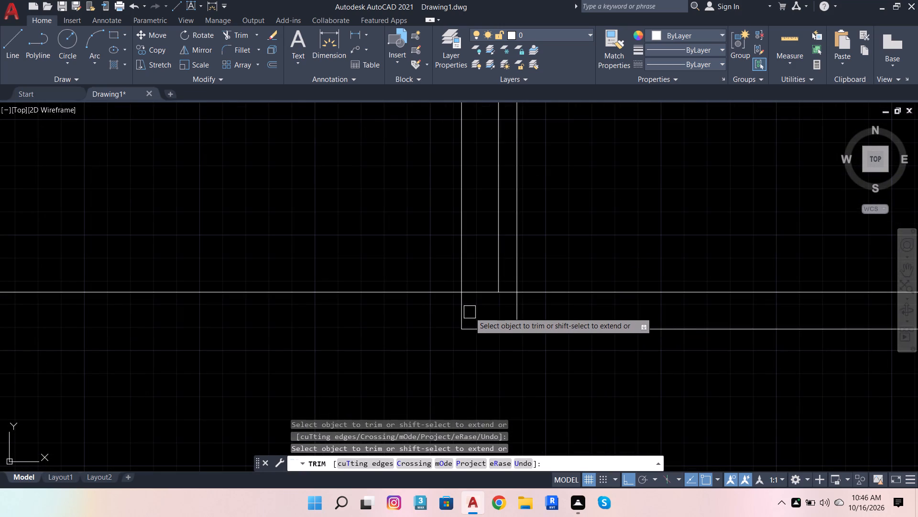
{"action": "left_click", "coordinate": [466, 308]}
{"action": "left_click", "coordinate": [486, 324]}
Extend the second-innermost vertical outline line near the right wall down to the lower horizontal line.
{"action": "scroll", "coordinate": [450, 326], "scroll_direction": "down", "scroll_amount": 3}
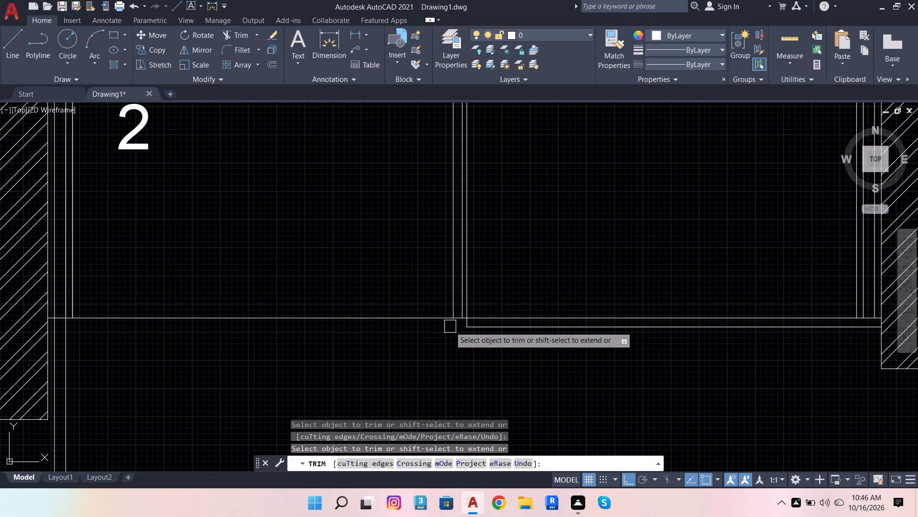
{"action": "scroll", "coordinate": [531, 333], "scroll_direction": "down", "scroll_amount": 2}
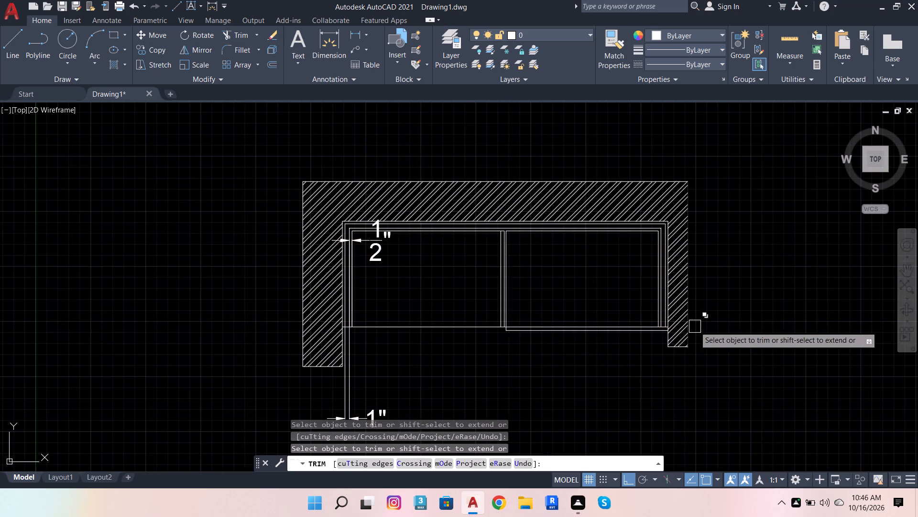
{"action": "scroll", "coordinate": [704, 324], "scroll_direction": "up", "scroll_amount": 3}
{"action": "scroll", "coordinate": [545, 332], "scroll_direction": "up", "scroll_amount": 2}
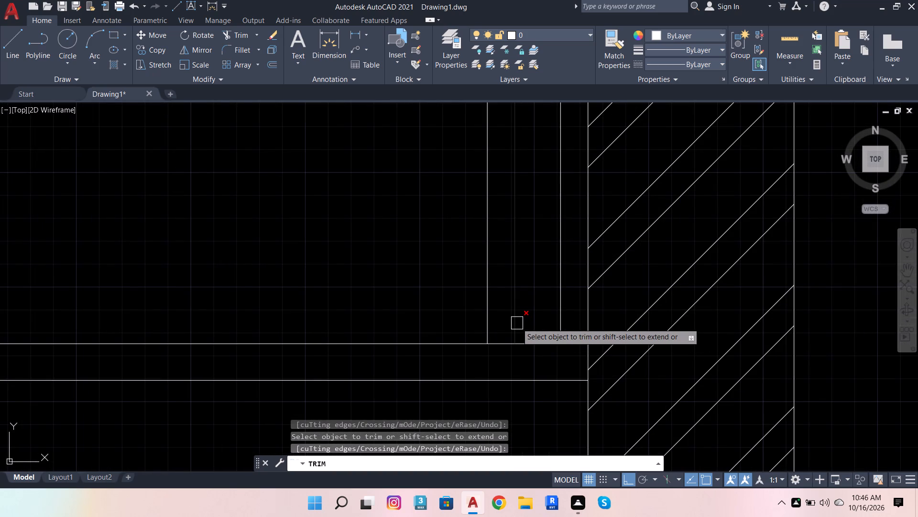
{"action": "left_click", "coordinate": [517, 323], "text": "shift"}
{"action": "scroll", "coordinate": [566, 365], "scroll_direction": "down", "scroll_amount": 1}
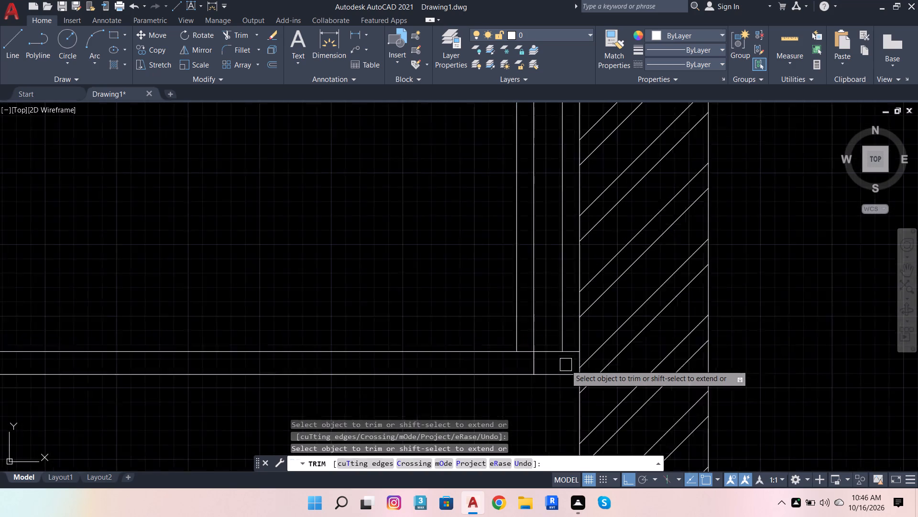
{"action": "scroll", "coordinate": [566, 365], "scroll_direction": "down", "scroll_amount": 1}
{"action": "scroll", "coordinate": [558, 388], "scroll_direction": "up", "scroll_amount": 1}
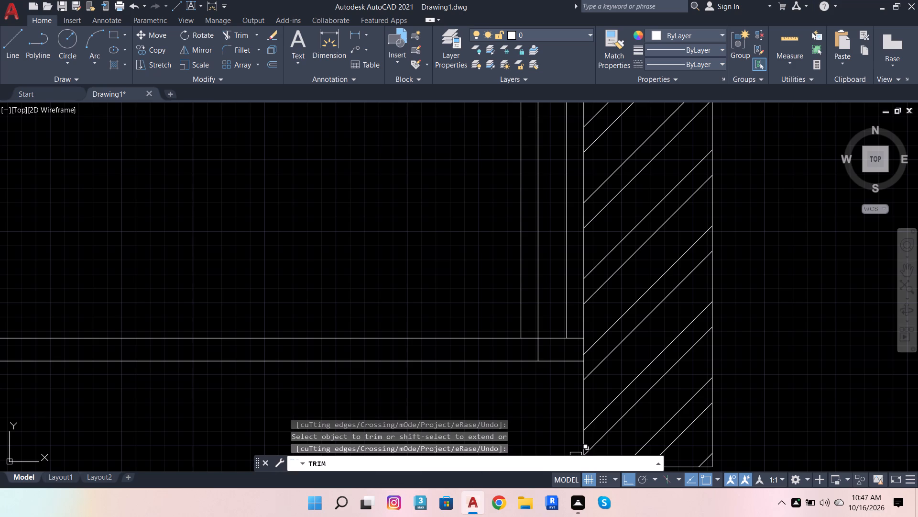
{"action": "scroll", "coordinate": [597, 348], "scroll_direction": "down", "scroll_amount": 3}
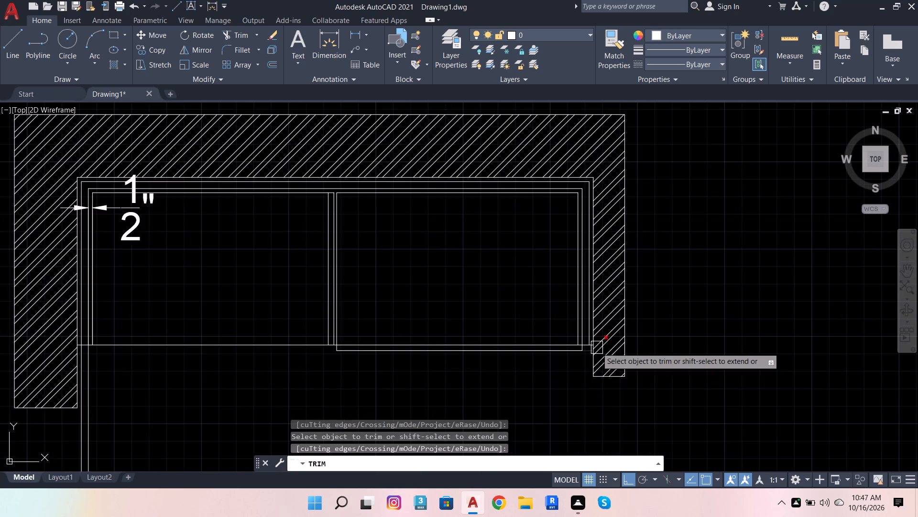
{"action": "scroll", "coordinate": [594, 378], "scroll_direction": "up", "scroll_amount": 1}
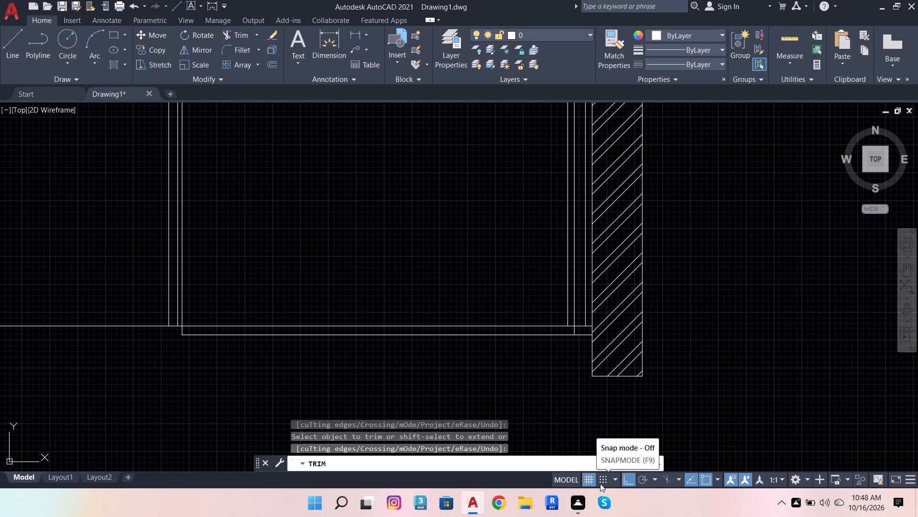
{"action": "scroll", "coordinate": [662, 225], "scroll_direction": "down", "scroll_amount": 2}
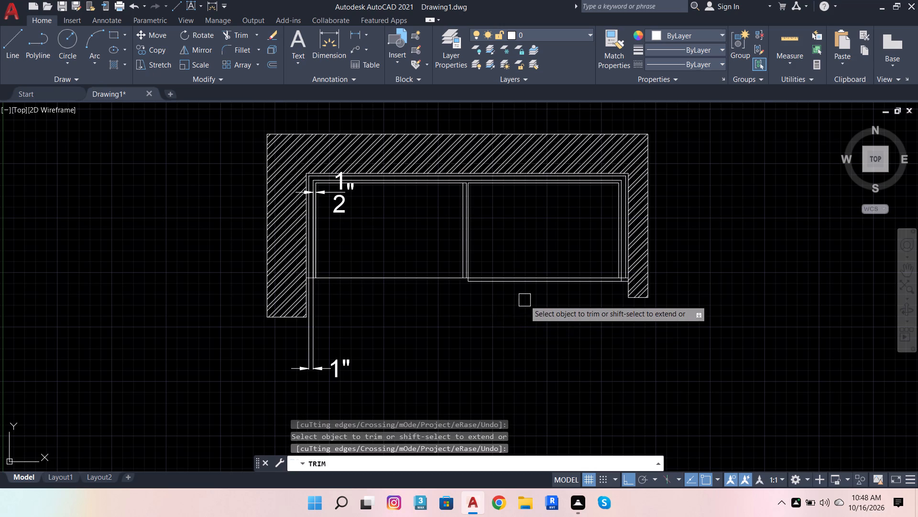
Offset the lower horizontal line beneath the right bay 0.6" downward.
{"action": "scroll", "coordinate": [542, 297], "scroll_direction": "up", "scroll_amount": 2}
{"action": "key", "text": "Escape"}
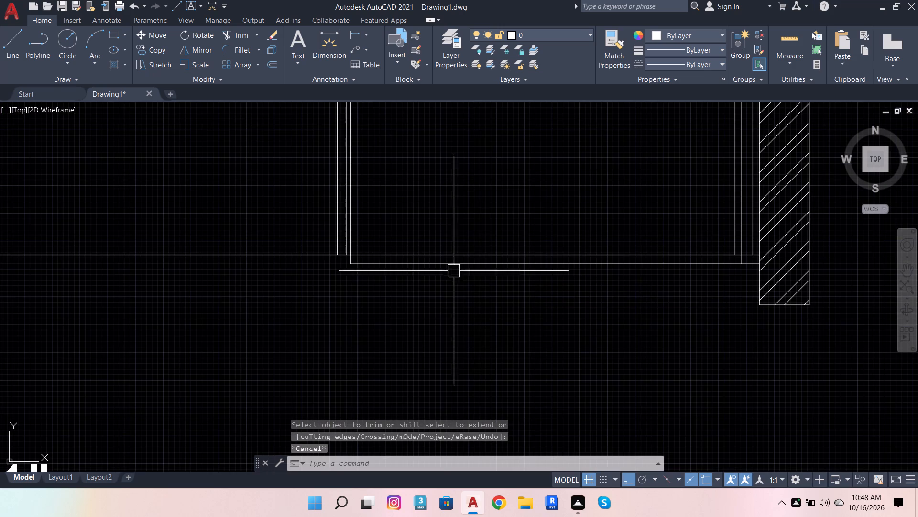
{"action": "scroll", "coordinate": [357, 251], "scroll_direction": "up", "scroll_amount": 3}
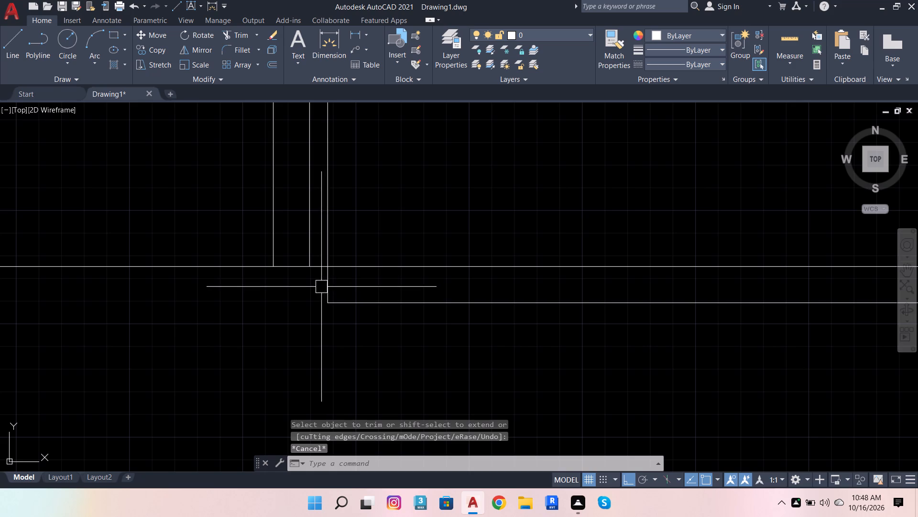
{"action": "left_click", "coordinate": [319, 283]}
{"action": "scroll", "coordinate": [329, 324], "scroll_direction": "down", "scroll_amount": 1}
{"action": "scroll", "coordinate": [394, 340], "scroll_direction": "down", "scroll_amount": 1}
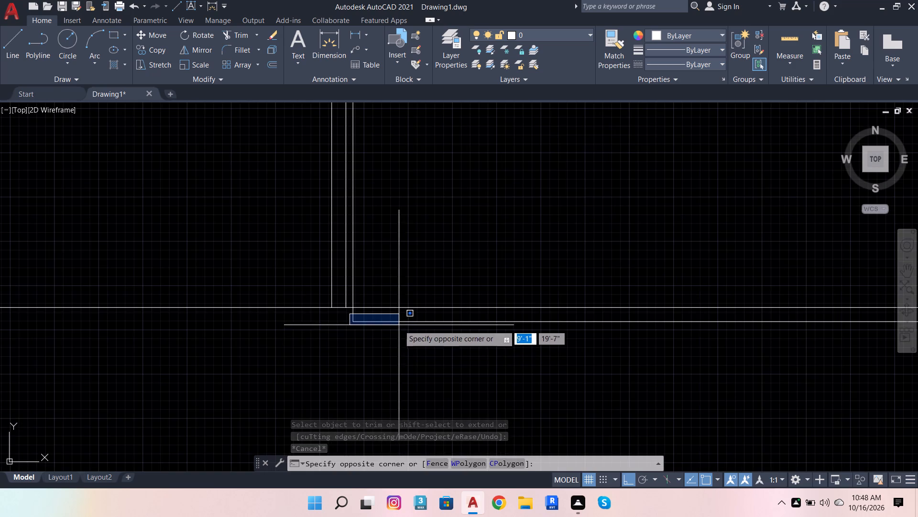
{"action": "double_click", "coordinate": [399, 325]}
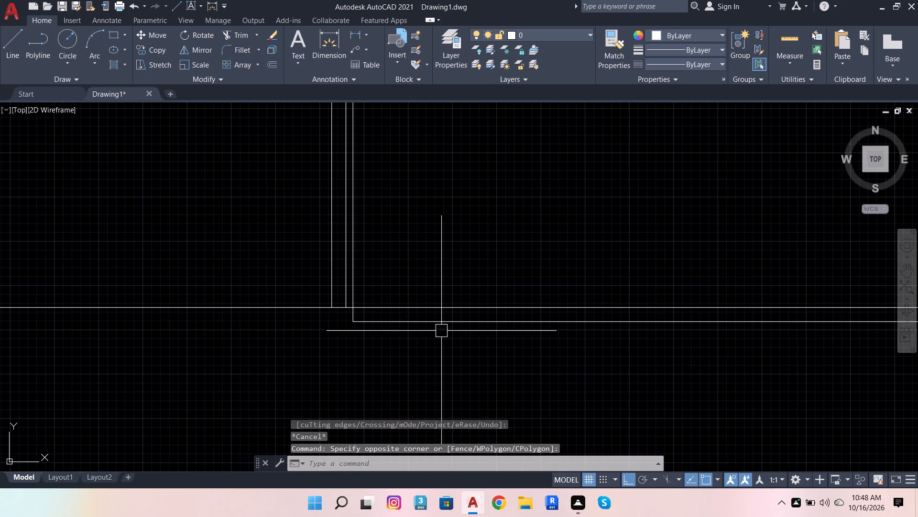
{"action": "left_click", "coordinate": [441, 339]}
{"action": "left_click", "coordinate": [421, 319]}
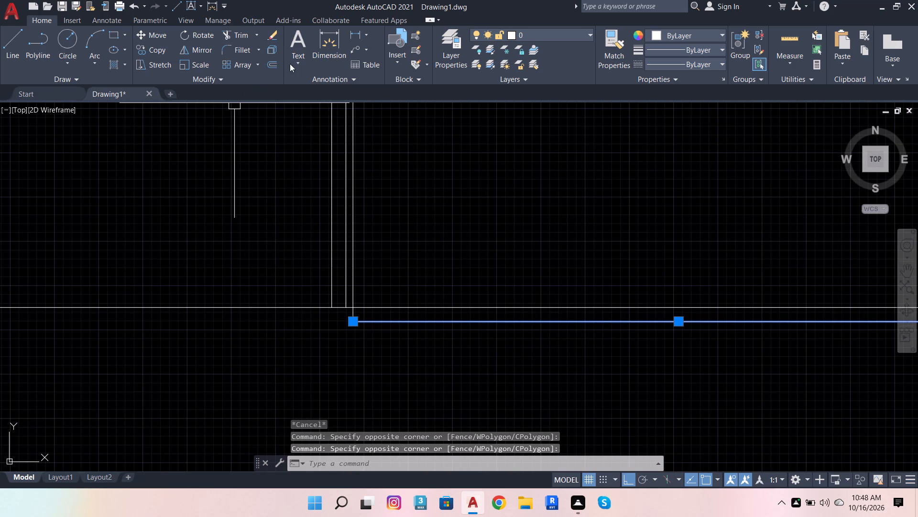
{"action": "left_click", "coordinate": [276, 64]}
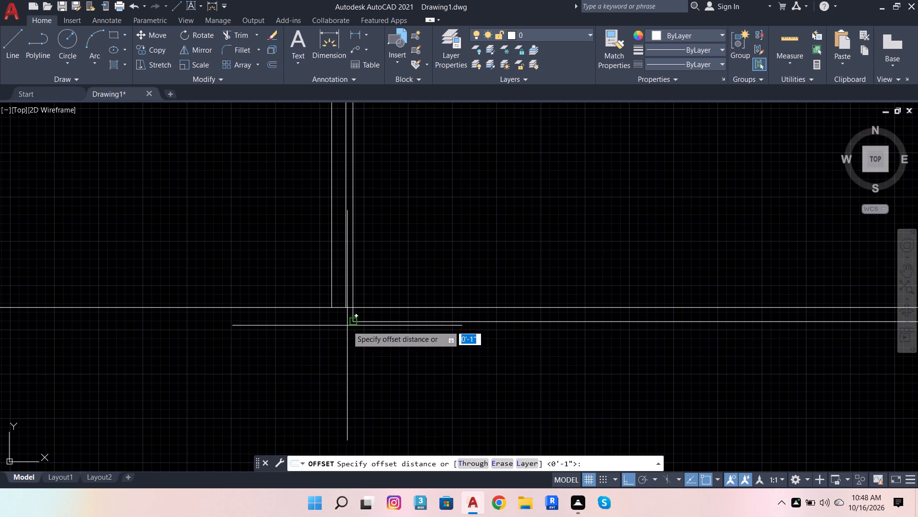
{"action": "left_click", "coordinate": [347, 325]}
{"action": "type", "text": ".6"}
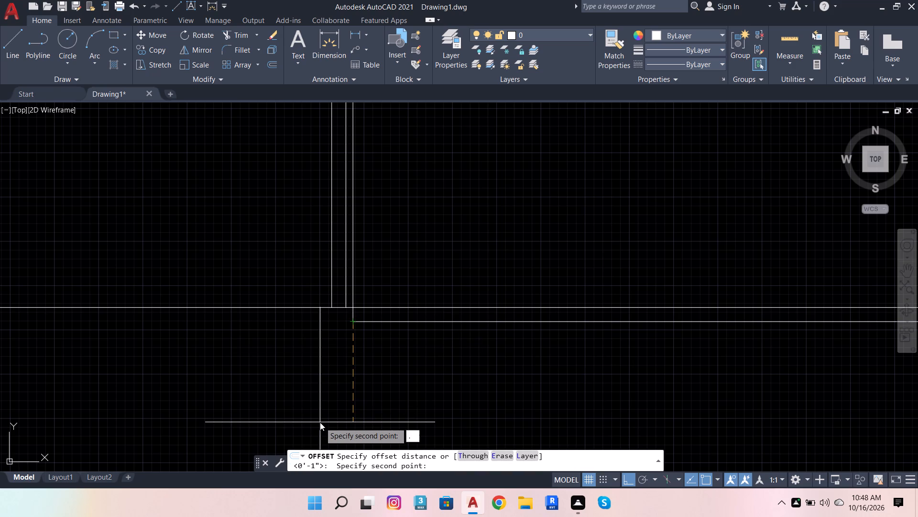
{"action": "key", "text": "Return"}
{"action": "left_click", "coordinate": [320, 422]}
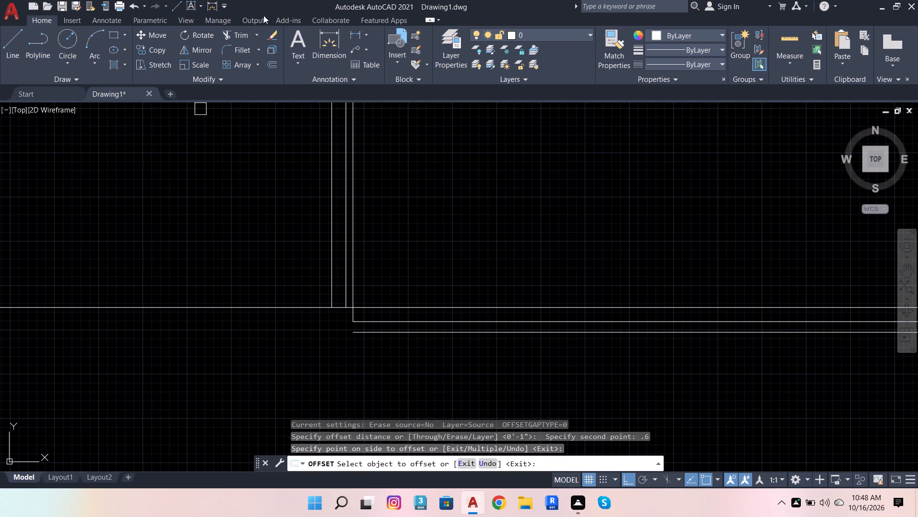
Extend the rightmost divider line to the new lowest line, and trim its piece between the room's bottom line and the strip below.
{"action": "left_click", "coordinate": [240, 31]}
{"action": "scroll", "coordinate": [350, 315], "scroll_direction": "up", "scroll_amount": 2}
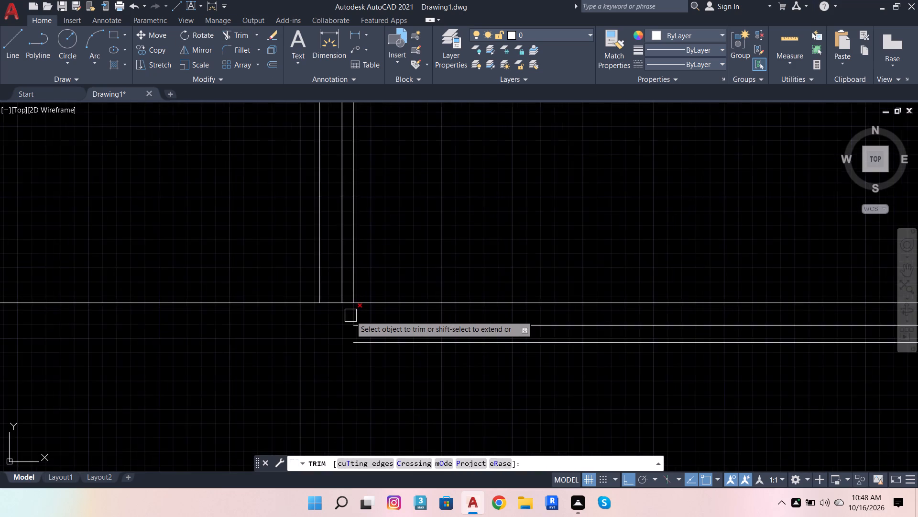
{"action": "scroll", "coordinate": [350, 315], "scroll_direction": "up", "scroll_amount": 1}
{"action": "left_click", "coordinate": [350, 315], "text": "shift"}
{"action": "left_click", "coordinate": [357, 307]}
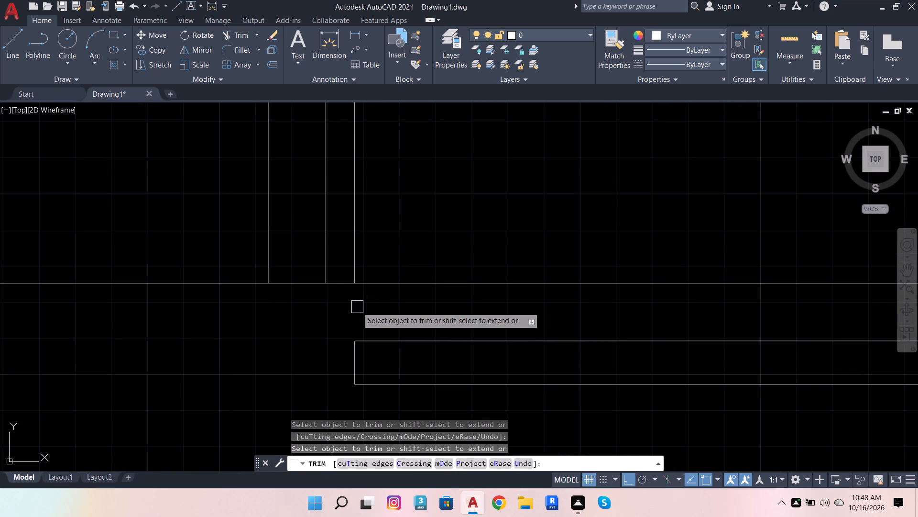
Extend the second-innermost outline line near the right wall to the lowest line and trim the strip's upper line beyond it.
{"action": "scroll", "coordinate": [261, 298], "scroll_direction": "down", "scroll_amount": 7}
{"action": "scroll", "coordinate": [350, 305], "scroll_direction": "up", "scroll_amount": 6}
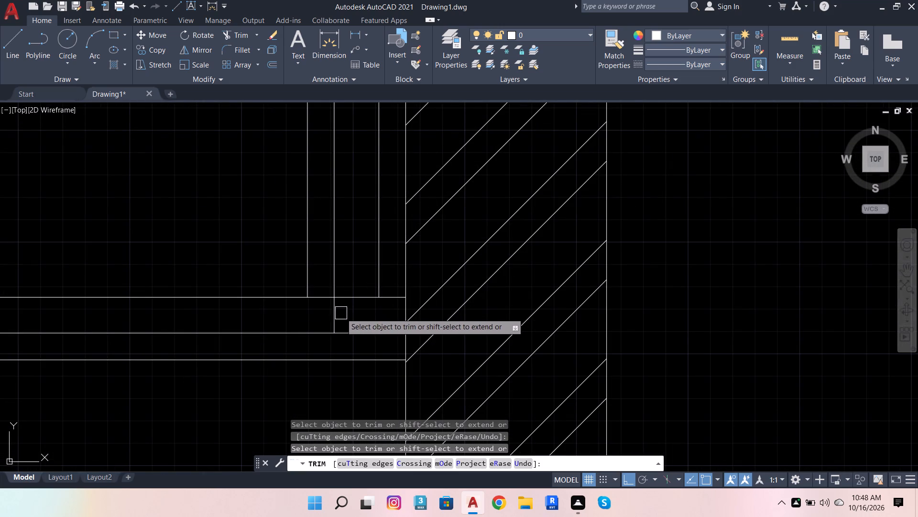
{"action": "left_click", "coordinate": [338, 314], "text": "shift"}
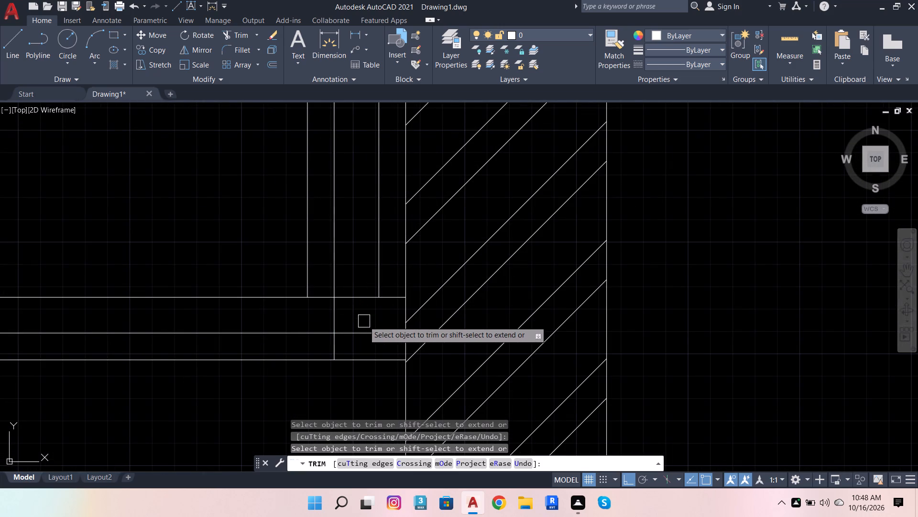
{"action": "left_click", "coordinate": [370, 332]}
Trim away the room's bottom line across the right bay, between the divider and the innermost right outline.
{"action": "scroll", "coordinate": [446, 314], "scroll_direction": "down", "scroll_amount": 3}
{"action": "scroll", "coordinate": [415, 346], "scroll_direction": "down", "scroll_amount": 2}
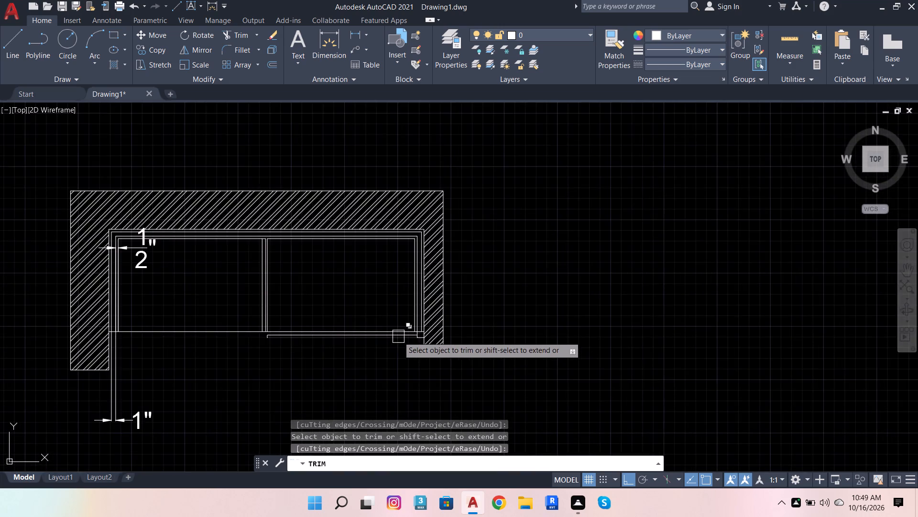
{"action": "scroll", "coordinate": [398, 337], "scroll_direction": "up", "scroll_amount": 4}
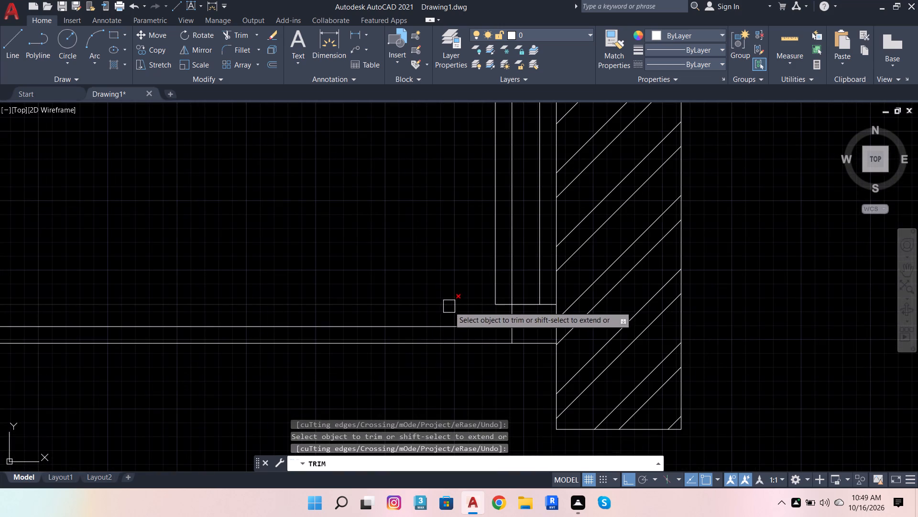
{"action": "scroll", "coordinate": [421, 313], "scroll_direction": "down", "scroll_amount": 2}
{"action": "scroll", "coordinate": [449, 300], "scroll_direction": "up", "scroll_amount": 3}
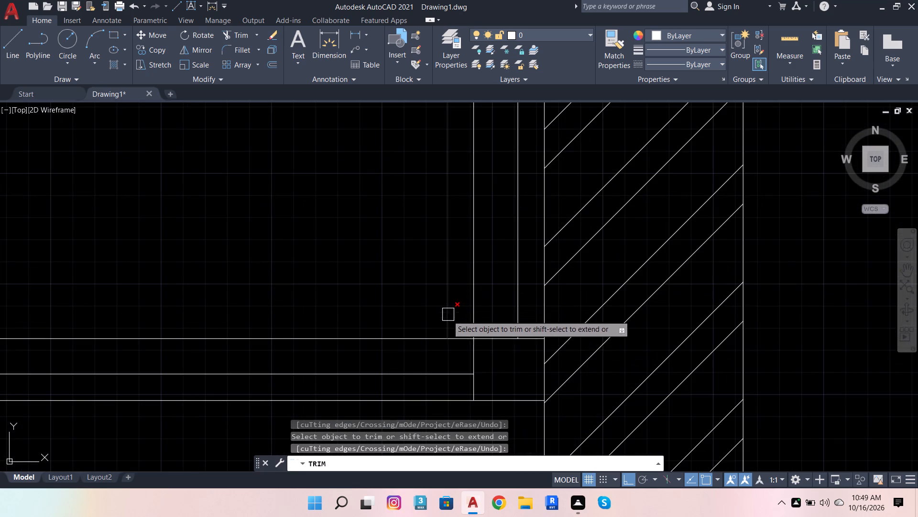
{"action": "scroll", "coordinate": [444, 326], "scroll_direction": "down", "scroll_amount": 4}
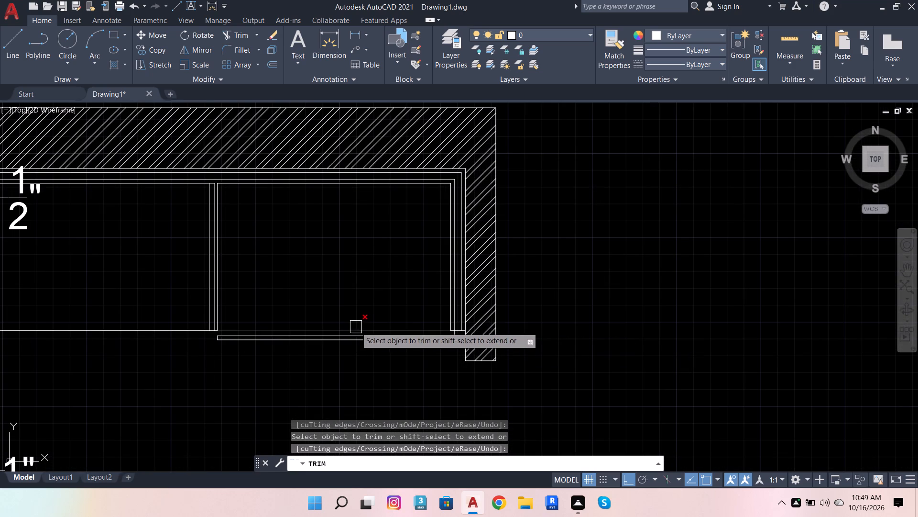
{"action": "left_click", "coordinate": [354, 325]}
{"action": "scroll", "coordinate": [495, 353], "scroll_direction": "down", "scroll_amount": 2}
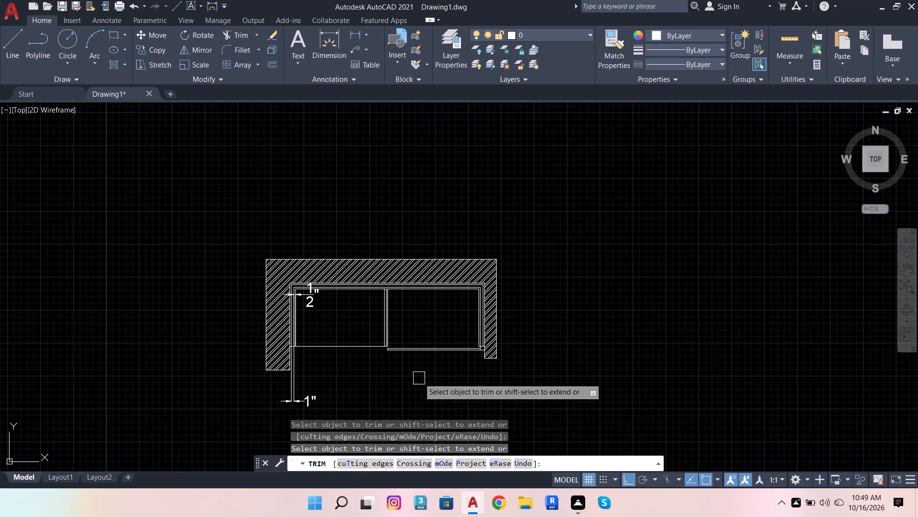
{"action": "scroll", "coordinate": [404, 386], "scroll_direction": "up", "scroll_amount": 2}
{"action": "key", "text": "Escape"}
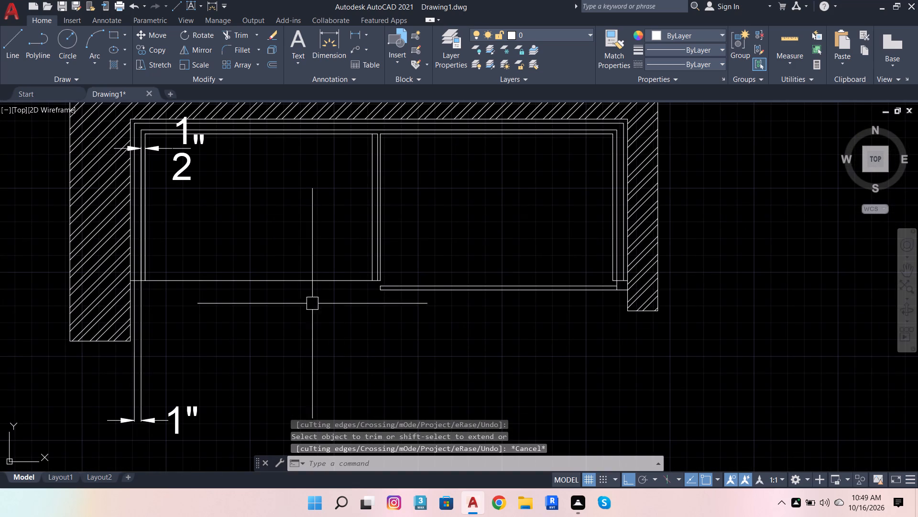
Offset the left bay's bottom line 0.6" upward.
{"action": "left_click", "coordinate": [331, 282]}
{"action": "left_click", "coordinate": [273, 63]}
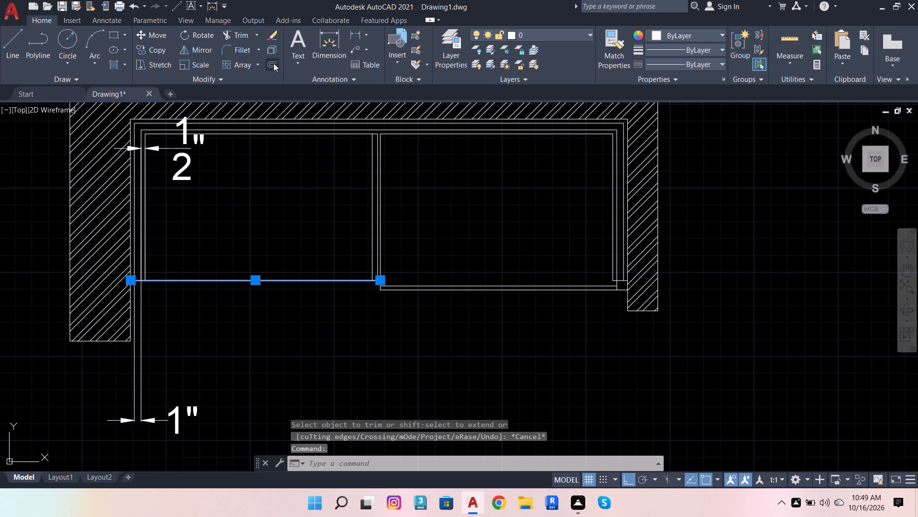
{"action": "scroll", "coordinate": [375, 274], "scroll_direction": "up", "scroll_amount": 3}
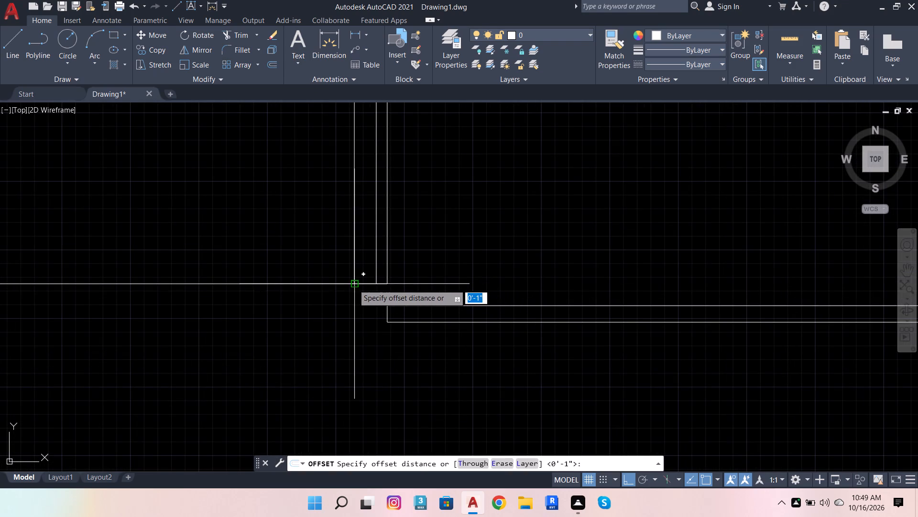
{"action": "left_click", "coordinate": [352, 284]}
{"action": "type", "text": ".6"}
{"action": "key", "text": "Return"}
{"action": "left_click", "coordinate": [312, 173]}
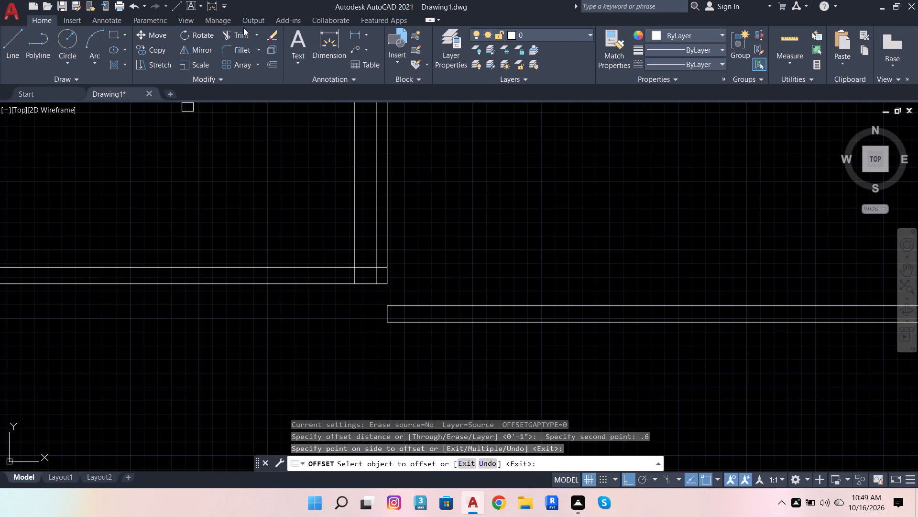
Trim the divider's middle line out of the left bay's bottom strip.
{"action": "left_click", "coordinate": [233, 34]}
{"action": "scroll", "coordinate": [365, 271], "scroll_direction": "up", "scroll_amount": 3}
{"action": "left_click", "coordinate": [407, 279]}
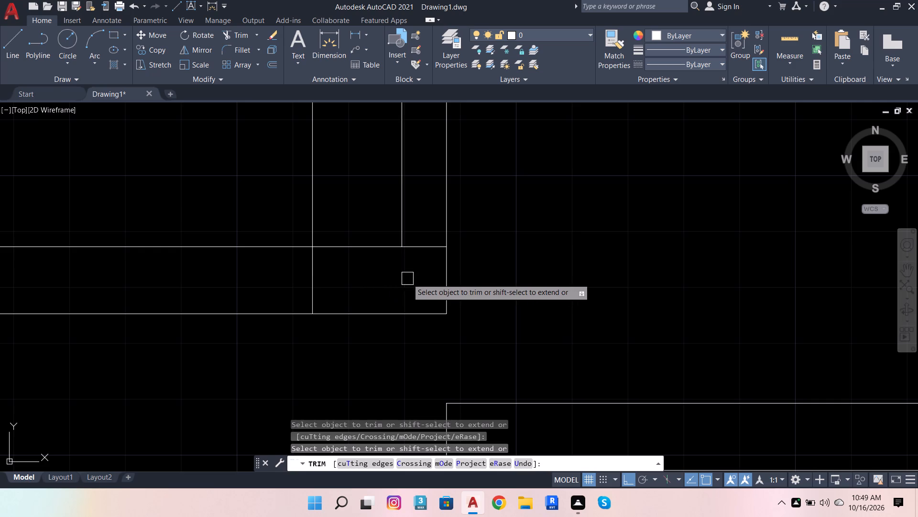
Trim the outline lines beside the left wall where they cross the left bay's bottom strip.
{"action": "scroll", "coordinate": [401, 284], "scroll_direction": "down", "scroll_amount": 5}
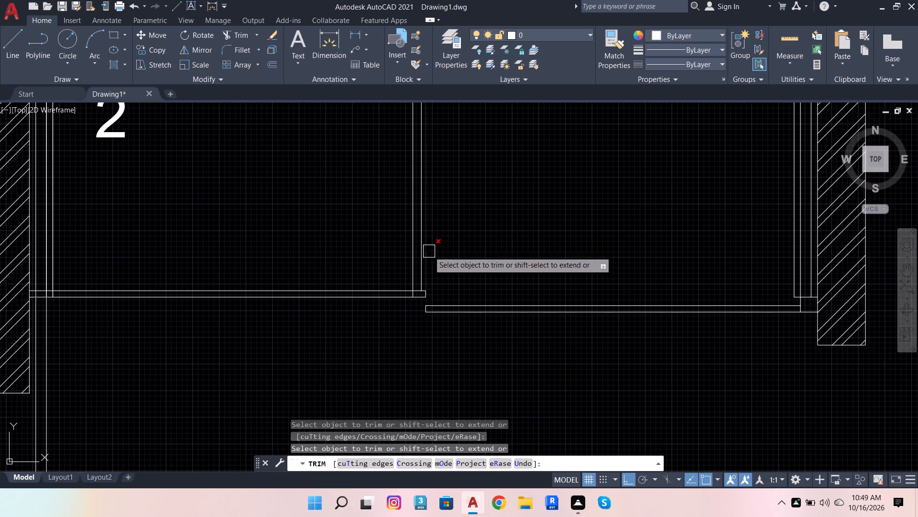
{"action": "scroll", "coordinate": [450, 256], "scroll_direction": "down", "scroll_amount": 1}
{"action": "scroll", "coordinate": [164, 288], "scroll_direction": "up", "scroll_amount": 1}
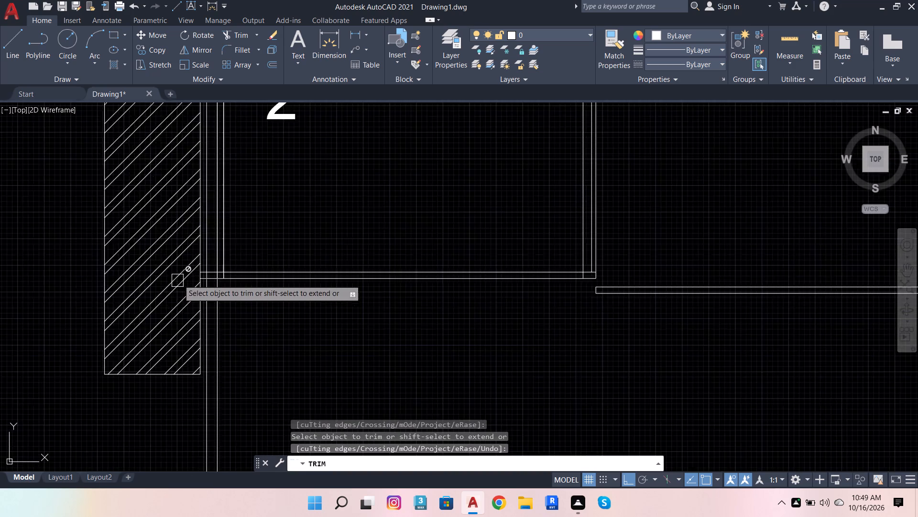
{"action": "scroll", "coordinate": [181, 278], "scroll_direction": "up", "scroll_amount": 3}
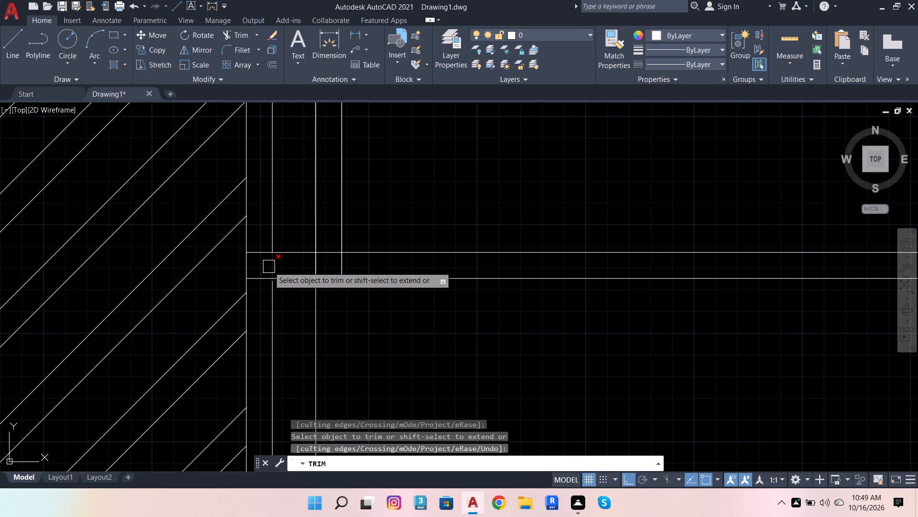
{"action": "left_click", "coordinate": [269, 267]}
{"action": "left_click", "coordinate": [316, 265]}
{"action": "left_click", "coordinate": [312, 269]}
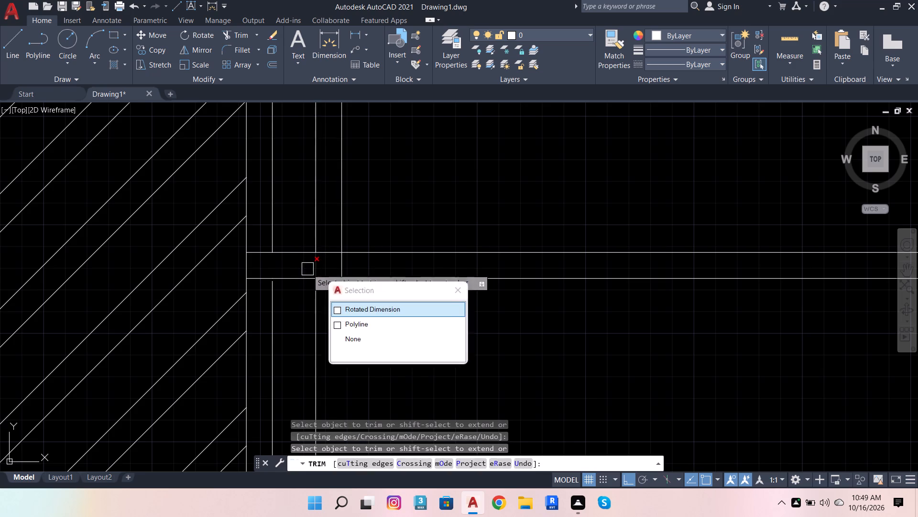
{"action": "left_click", "coordinate": [298, 268]}
{"action": "left_click", "coordinate": [317, 268]}
{"action": "scroll", "coordinate": [347, 344], "scroll_direction": "down", "scroll_amount": 2}
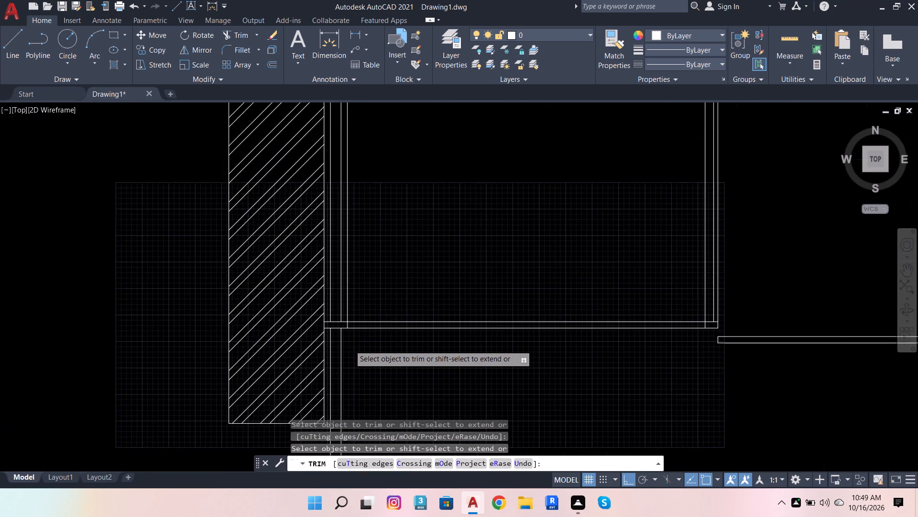
{"action": "scroll", "coordinate": [350, 346], "scroll_direction": "down", "scroll_amount": 5}
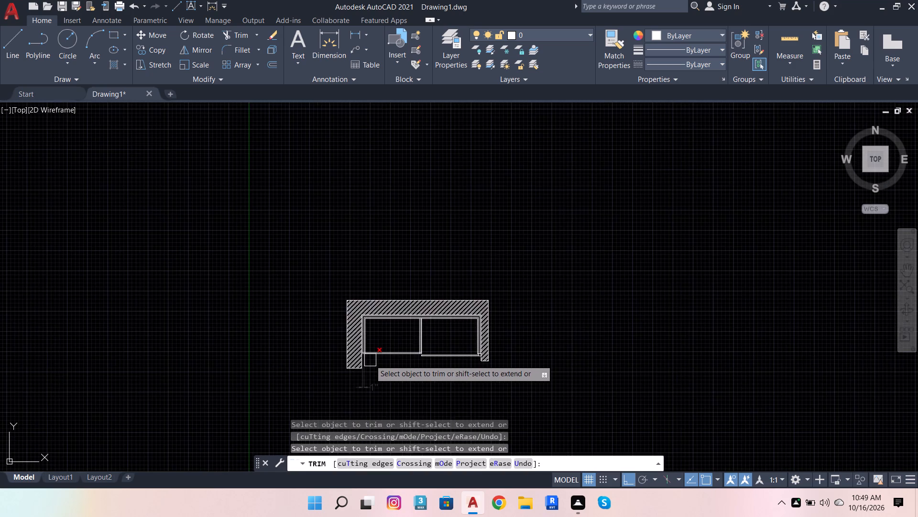
{"action": "scroll", "coordinate": [370, 360], "scroll_direction": "up", "scroll_amount": 4}
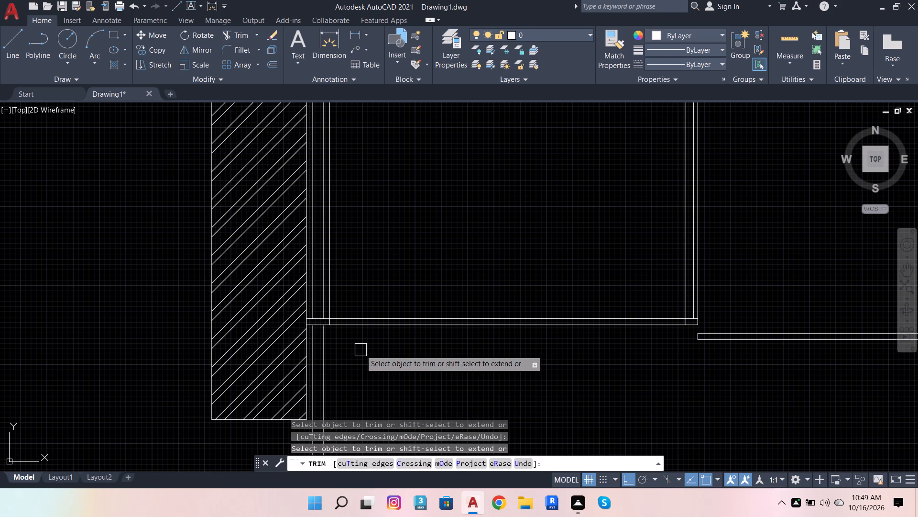
{"action": "scroll", "coordinate": [332, 320], "scroll_direction": "up", "scroll_amount": 2}
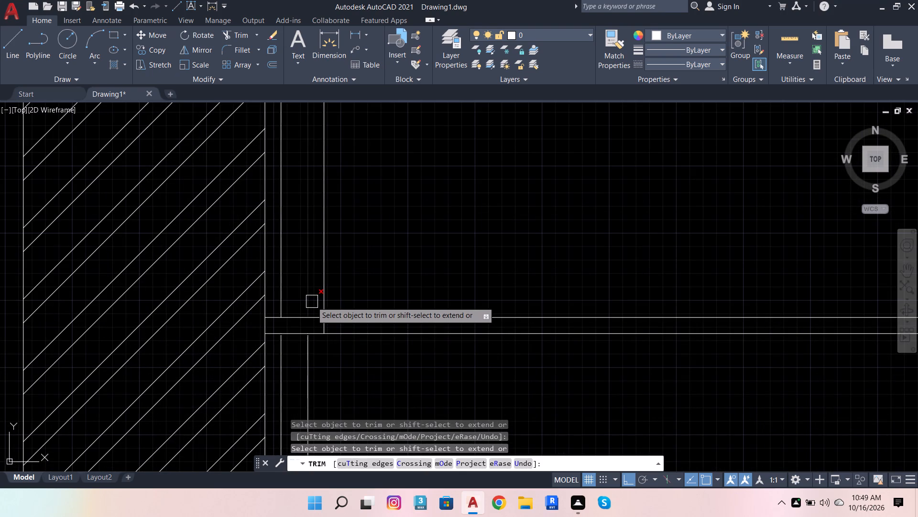
{"action": "left_click", "coordinate": [312, 302], "text": "shift"}
{"action": "scroll", "coordinate": [353, 348], "scroll_direction": "down", "scroll_amount": 4}
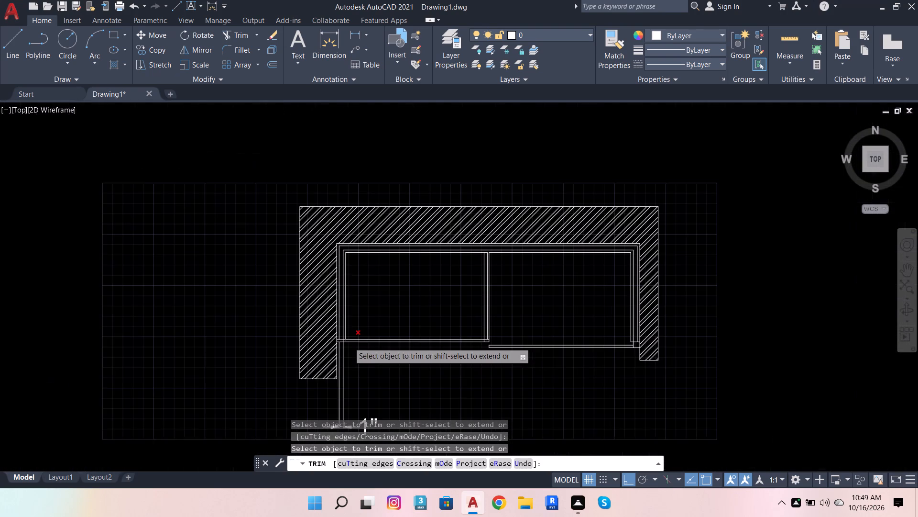
{"action": "scroll", "coordinate": [515, 352], "scroll_direction": "up", "scroll_amount": 2}
{"action": "scroll", "coordinate": [437, 322], "scroll_direction": "up", "scroll_amount": 4}
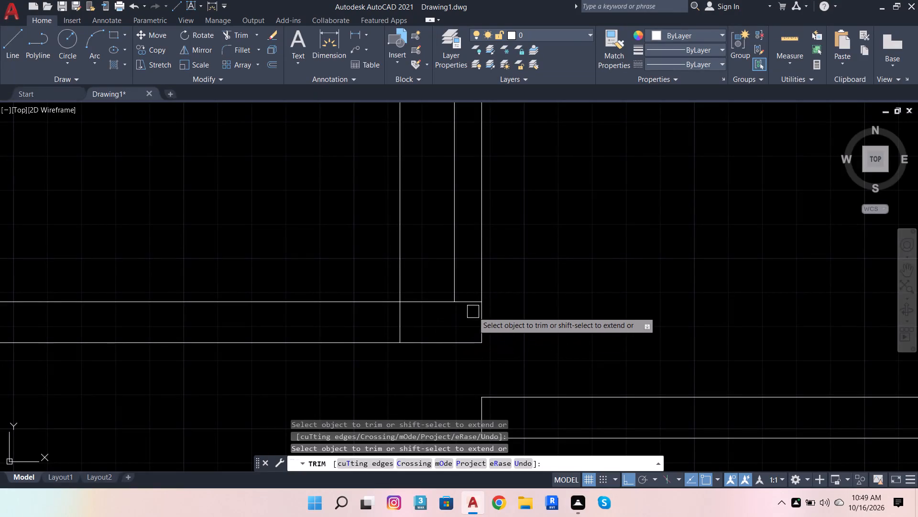
{"action": "scroll", "coordinate": [545, 302], "scroll_direction": "down", "scroll_amount": 6}
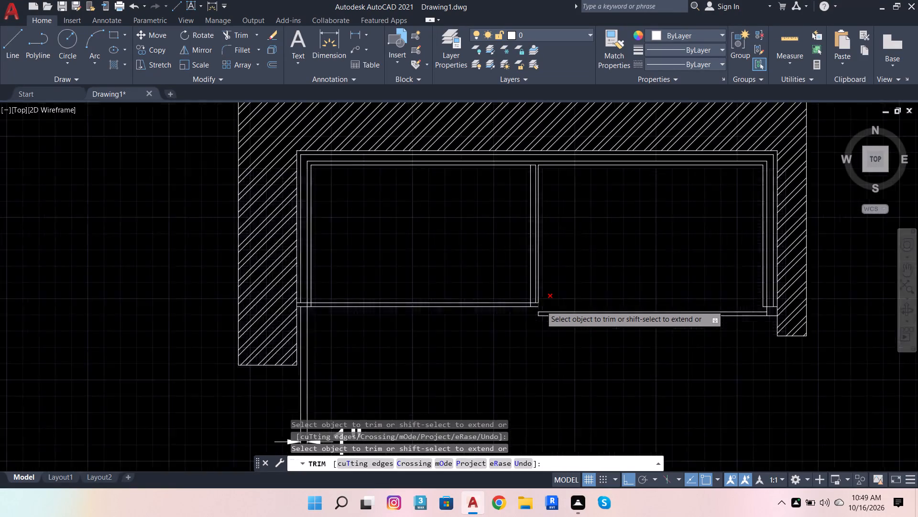
{"action": "scroll", "coordinate": [541, 305], "scroll_direction": "down", "scroll_amount": 2}
{"action": "scroll", "coordinate": [546, 336], "scroll_direction": "up", "scroll_amount": 3}
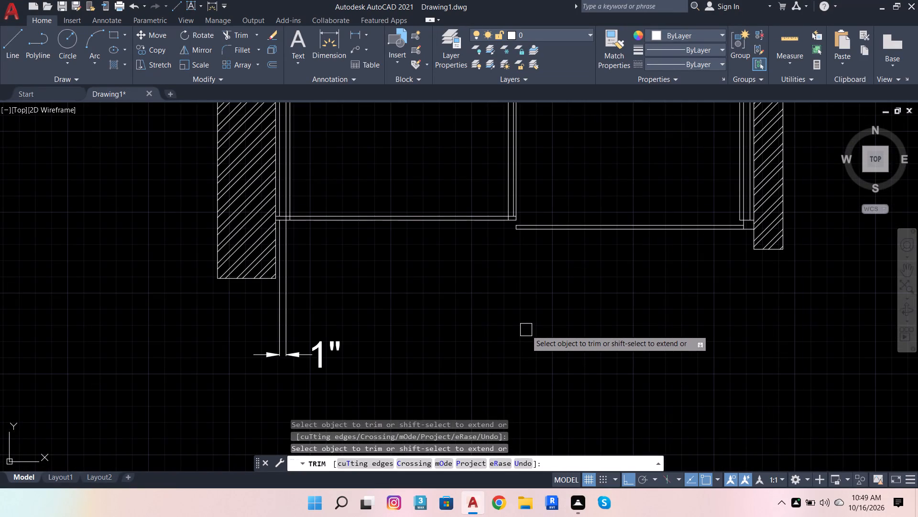
{"action": "key", "text": "Escape"}
Dimension the room's full width along the outermost top line, just below the hatched wall.
{"action": "scroll", "coordinate": [499, 307], "scroll_direction": "down", "scroll_amount": 2}
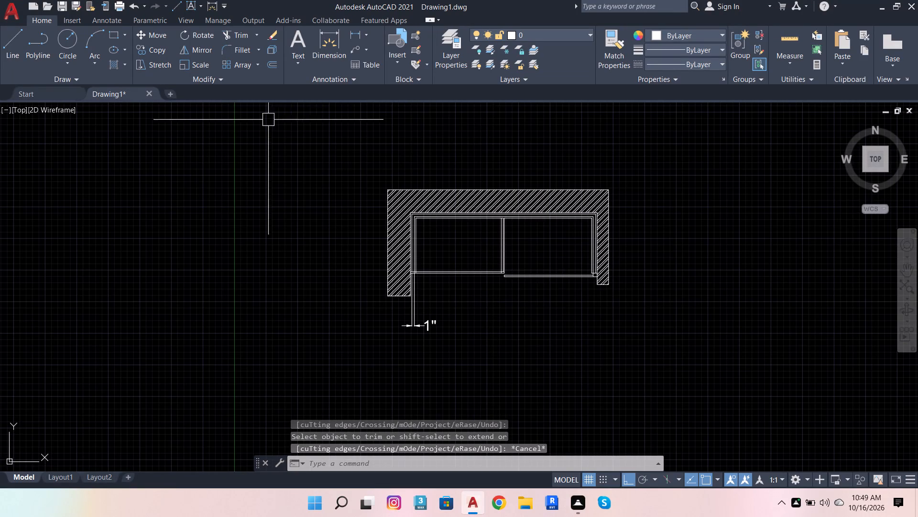
{"action": "left_click", "coordinate": [330, 31]}
{"action": "scroll", "coordinate": [438, 202], "scroll_direction": "up", "scroll_amount": 1}
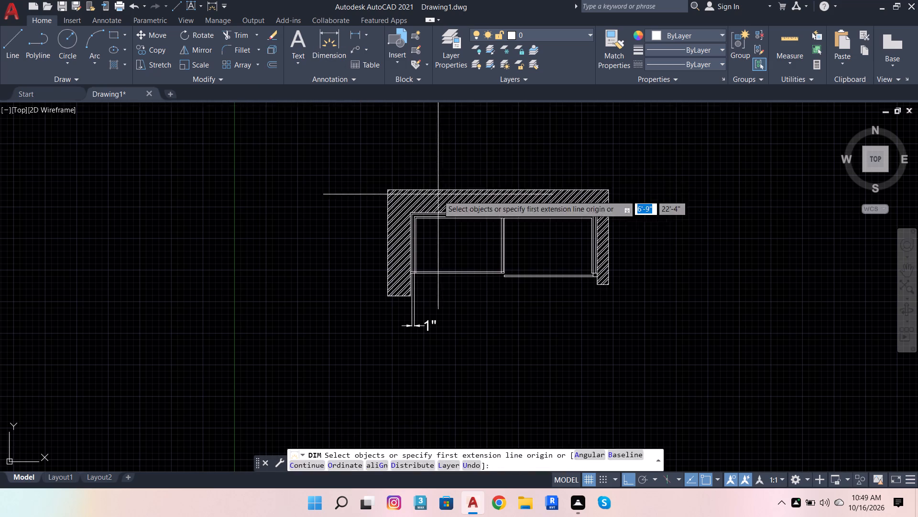
{"action": "scroll", "coordinate": [438, 207], "scroll_direction": "up", "scroll_amount": 3}
{"action": "left_click", "coordinate": [387, 202]}
{"action": "scroll", "coordinate": [399, 219], "scroll_direction": "down", "scroll_amount": 4}
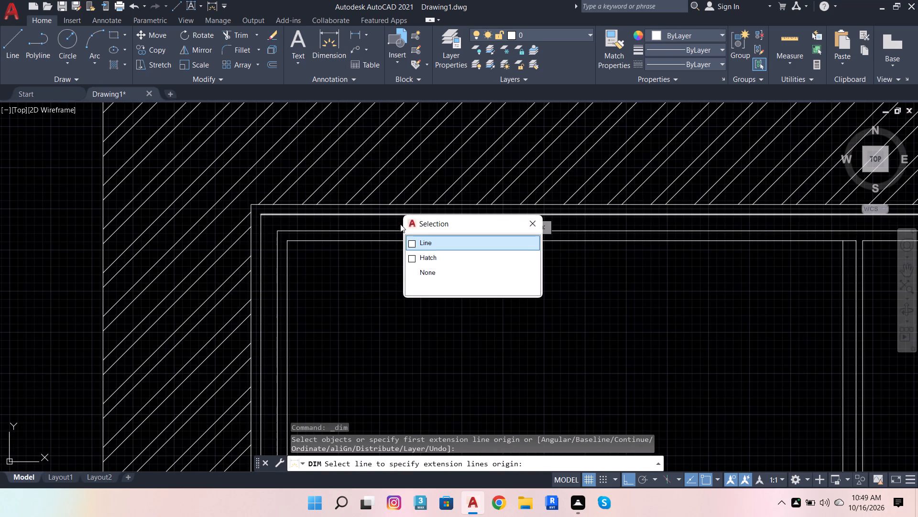
{"action": "scroll", "coordinate": [400, 199], "scroll_direction": "up", "scroll_amount": 2}
{"action": "left_click", "coordinate": [402, 202]}
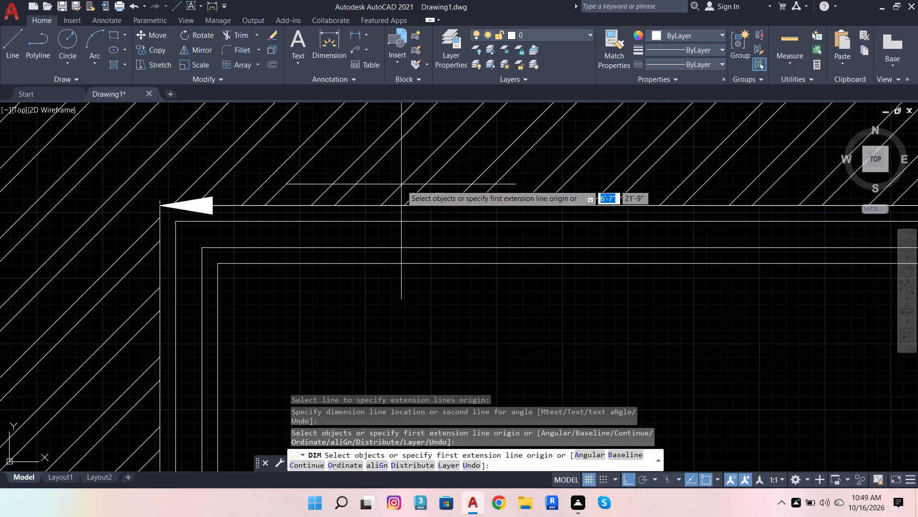
{"action": "scroll", "coordinate": [400, 191], "scroll_direction": "down", "scroll_amount": 3}
{"action": "scroll", "coordinate": [396, 200], "scroll_direction": "up", "scroll_amount": 2}
{"action": "key", "text": "Escape"}
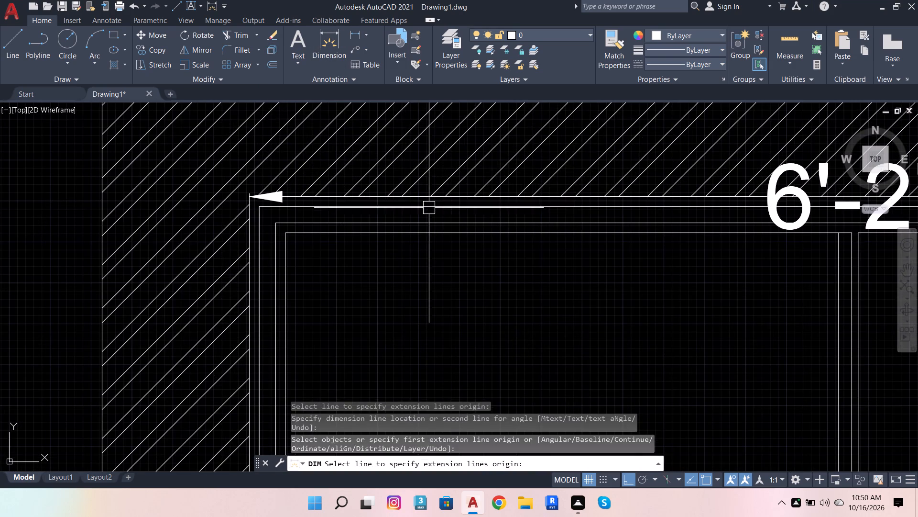
Move the room-width dimension up so it sits clear above the hatched top wall.
{"action": "left_click", "coordinate": [778, 216]}
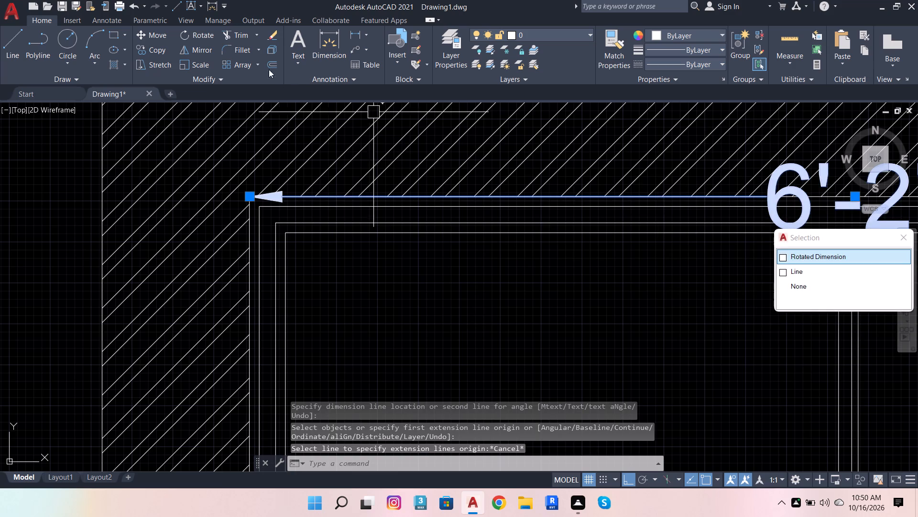
{"action": "left_click", "coordinate": [149, 35]}
{"action": "left_click", "coordinate": [250, 194]}
{"action": "scroll", "coordinate": [253, 216], "scroll_direction": "down", "scroll_amount": 3}
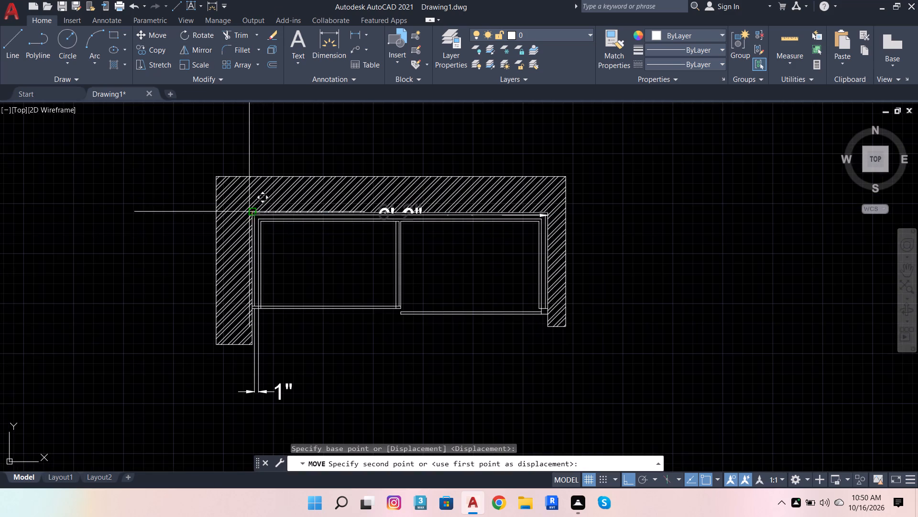
{"action": "scroll", "coordinate": [256, 150], "scroll_direction": "up", "scroll_amount": 1}
{"action": "left_click", "coordinate": [256, 150]}
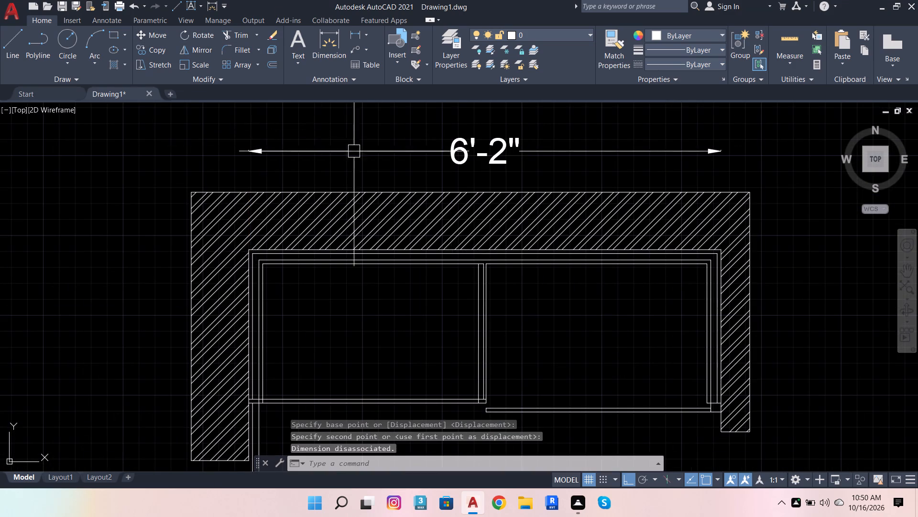
Dimension the left bay's clear width from the innermost left outline to the divider, placing it inside the bay above the strip.
{"action": "scroll", "coordinate": [356, 168], "scroll_direction": "down", "scroll_amount": 4}
{"action": "scroll", "coordinate": [380, 191], "scroll_direction": "up", "scroll_amount": 4}
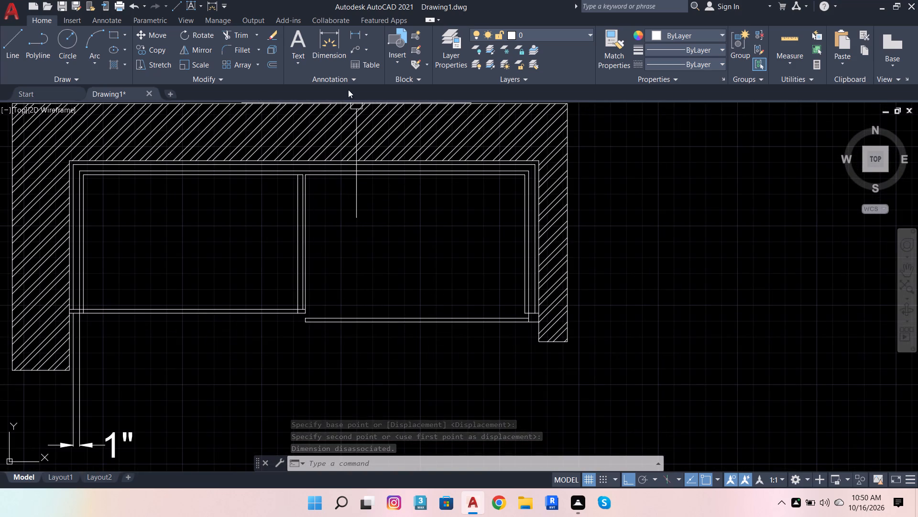
{"action": "left_click", "coordinate": [321, 38]}
{"action": "scroll", "coordinate": [98, 309], "scroll_direction": "up", "scroll_amount": 2}
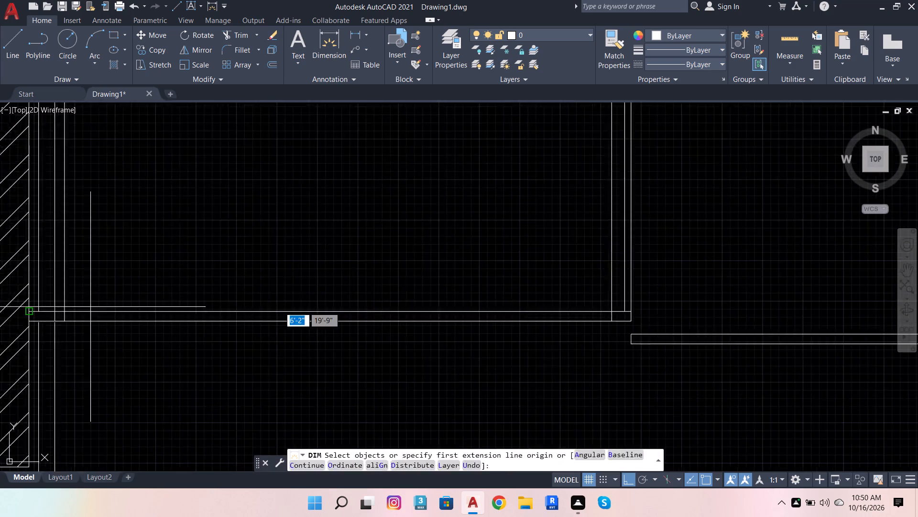
{"action": "scroll", "coordinate": [90, 307], "scroll_direction": "up", "scroll_amount": 1}
{"action": "left_click", "coordinate": [48, 311]}
{"action": "scroll", "coordinate": [146, 317], "scroll_direction": "down", "scroll_amount": 5}
{"action": "scroll", "coordinate": [206, 306], "scroll_direction": "up", "scroll_amount": 5}
{"action": "scroll", "coordinate": [321, 373], "scroll_direction": "down", "scroll_amount": 3}
{"action": "scroll", "coordinate": [325, 393], "scroll_direction": "up", "scroll_amount": 3}
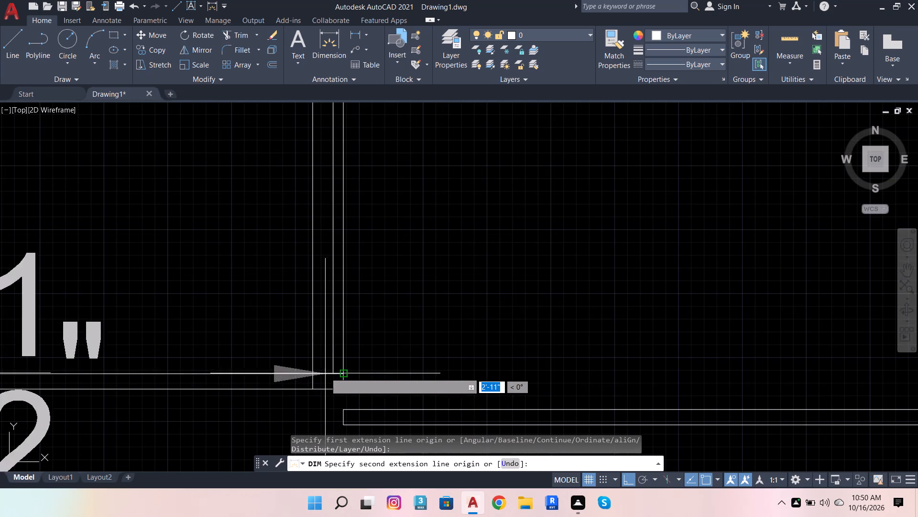
{"action": "scroll", "coordinate": [335, 373], "scroll_direction": "down", "scroll_amount": 2}
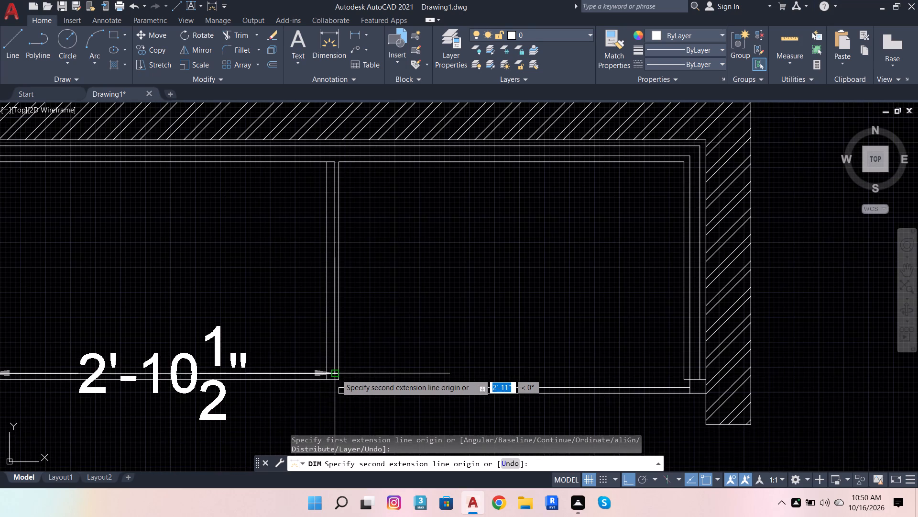
{"action": "left_click", "coordinate": [323, 372]}
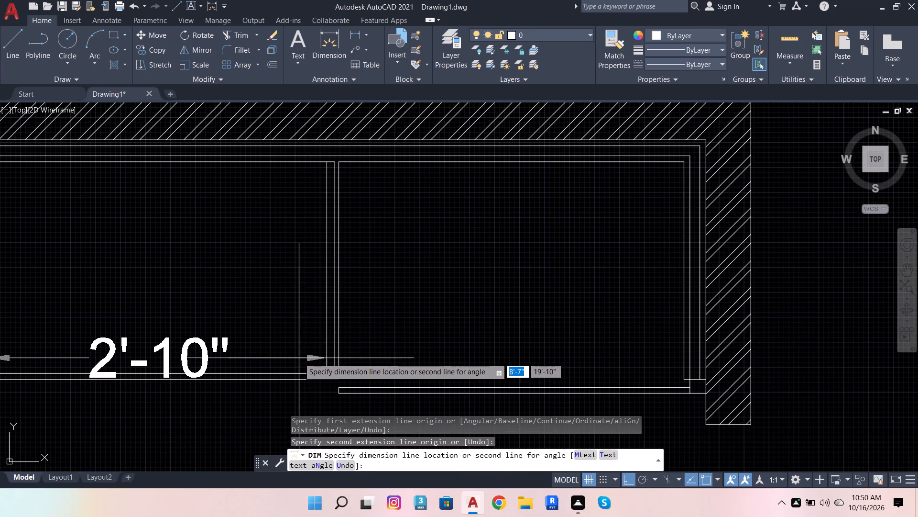
{"action": "left_click", "coordinate": [300, 316]}
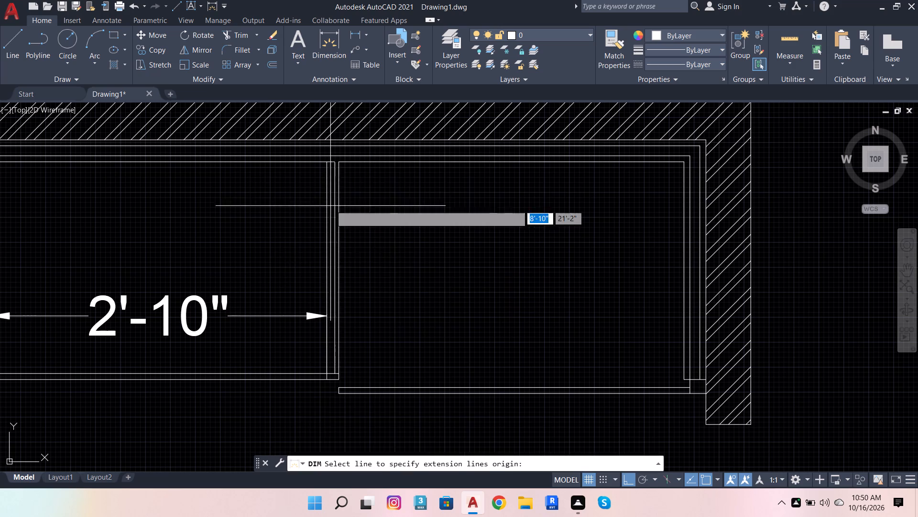
Dimension the right bay's innermost top line and place the dimension inside the bay.
{"action": "left_click", "coordinate": [381, 167]}
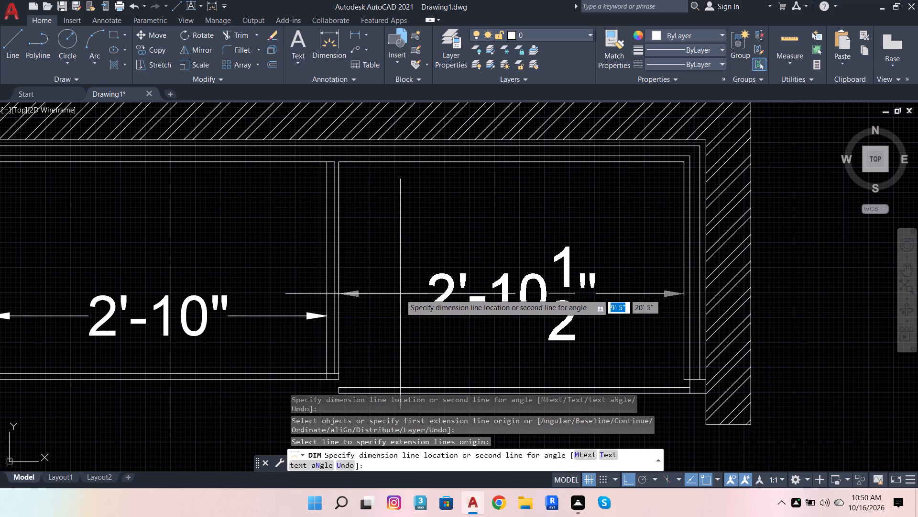
{"action": "left_click", "coordinate": [401, 294]}
{"action": "scroll", "coordinate": [439, 252], "scroll_direction": "down", "scroll_amount": 3}
{"action": "scroll", "coordinate": [443, 253], "scroll_direction": "up", "scroll_amount": 2}
{"action": "key", "text": "Escape"}
{"action": "key", "text": "Escape"}
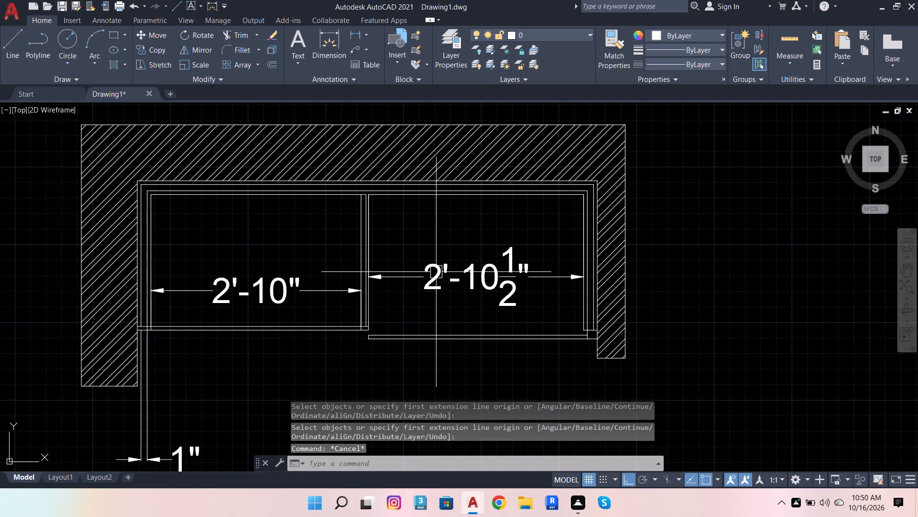
{"action": "scroll", "coordinate": [433, 276], "scroll_direction": "down", "scroll_amount": 2}
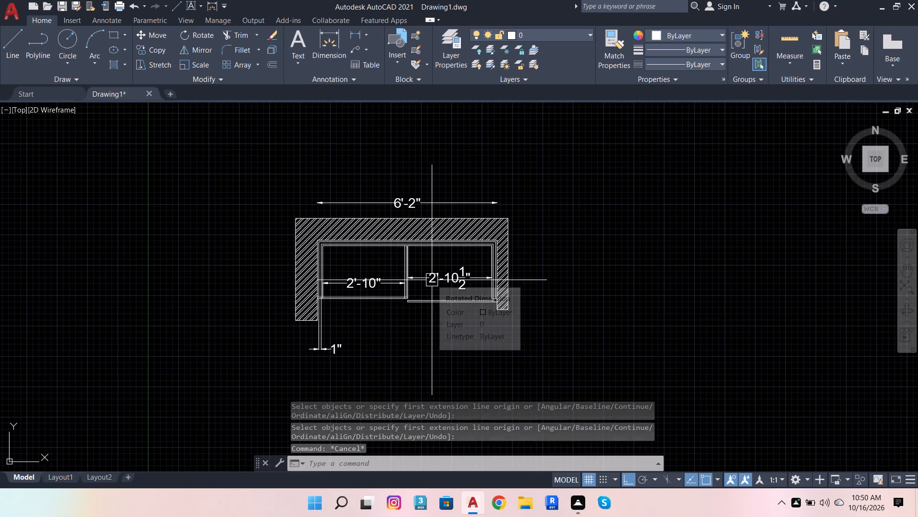
{"action": "key", "text": "Escape"}
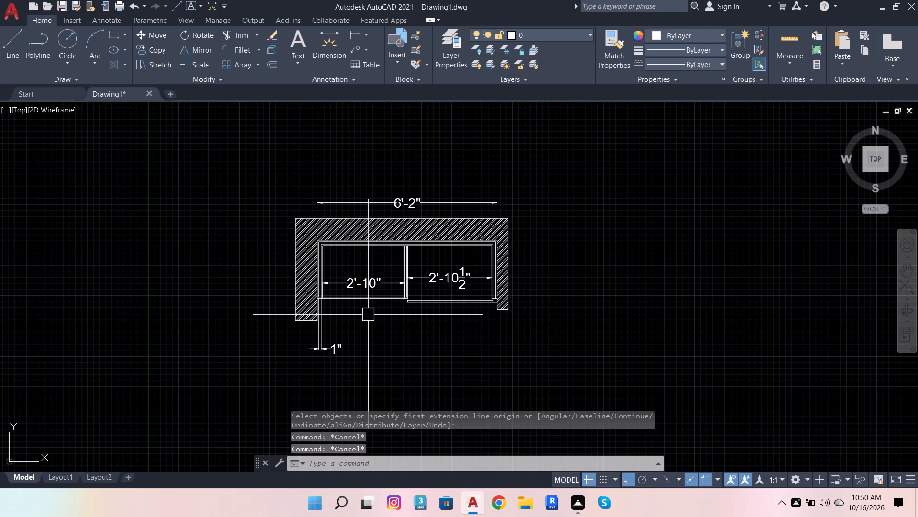
Set the TEXTSIZE variable to 4.
{"action": "key", "text": "t"}
{"action": "type", "text": "EX"}
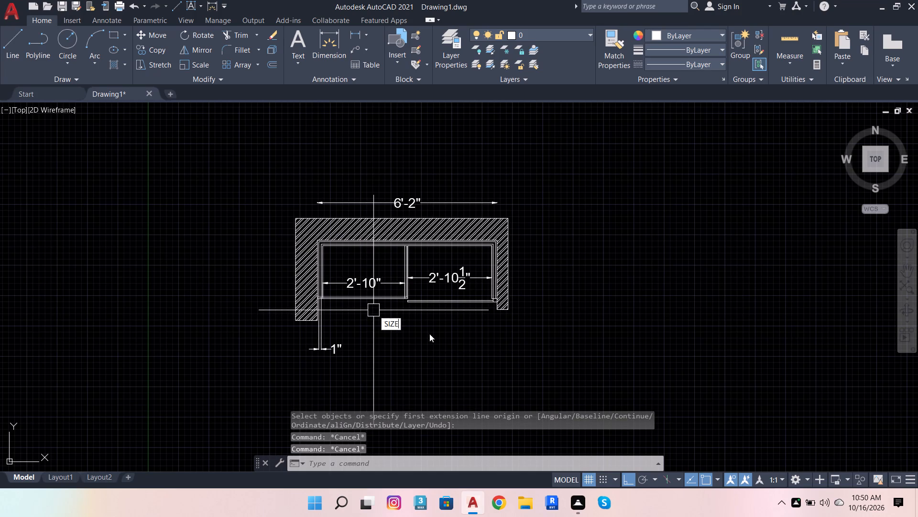
{"action": "left_click", "coordinate": [430, 334]}
{"action": "left_click", "coordinate": [529, 469]}
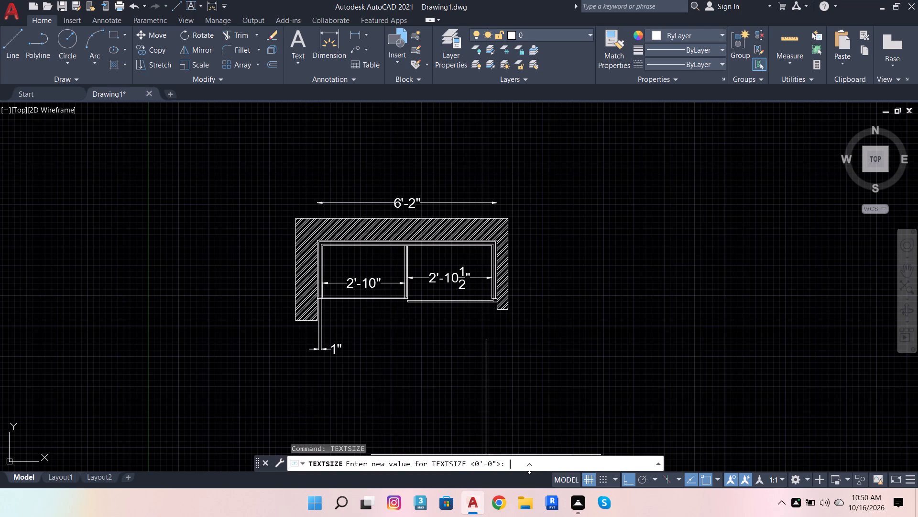
{"action": "left_click", "coordinate": [530, 460]}
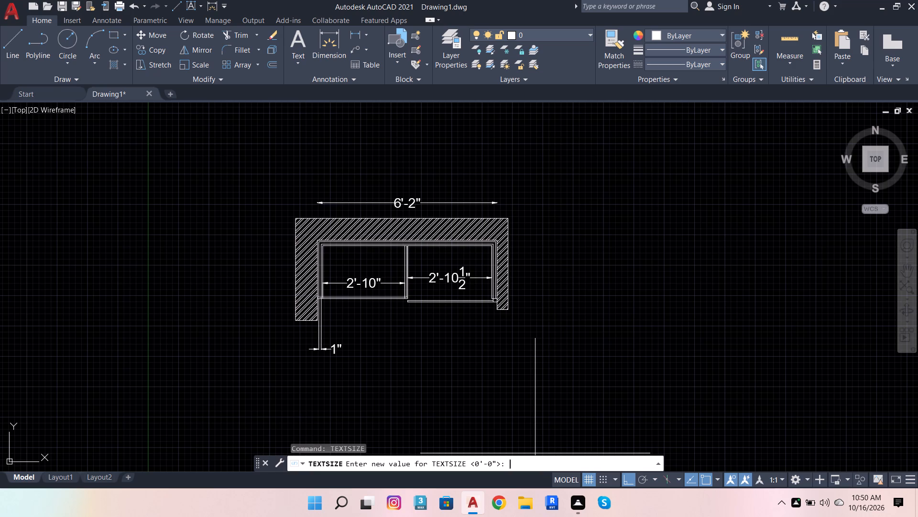
{"action": "key", "text": "4"}
{"action": "key", "text": "Return"}
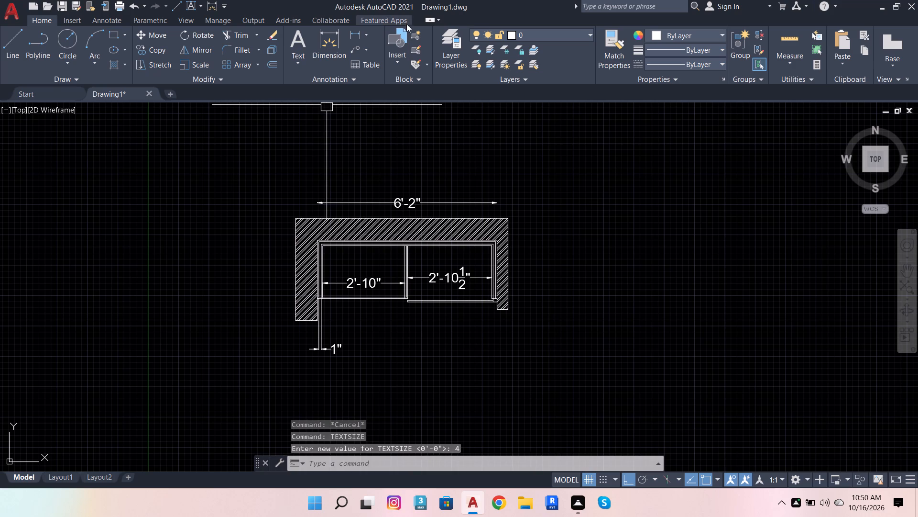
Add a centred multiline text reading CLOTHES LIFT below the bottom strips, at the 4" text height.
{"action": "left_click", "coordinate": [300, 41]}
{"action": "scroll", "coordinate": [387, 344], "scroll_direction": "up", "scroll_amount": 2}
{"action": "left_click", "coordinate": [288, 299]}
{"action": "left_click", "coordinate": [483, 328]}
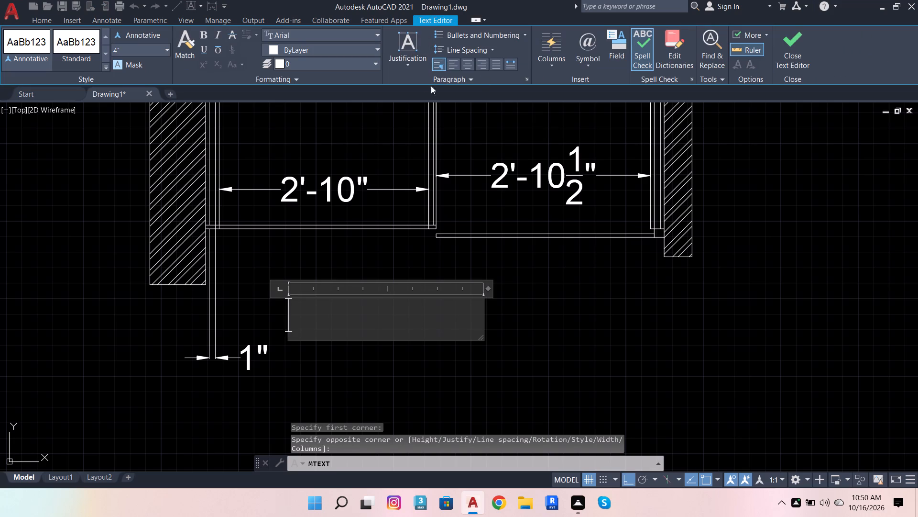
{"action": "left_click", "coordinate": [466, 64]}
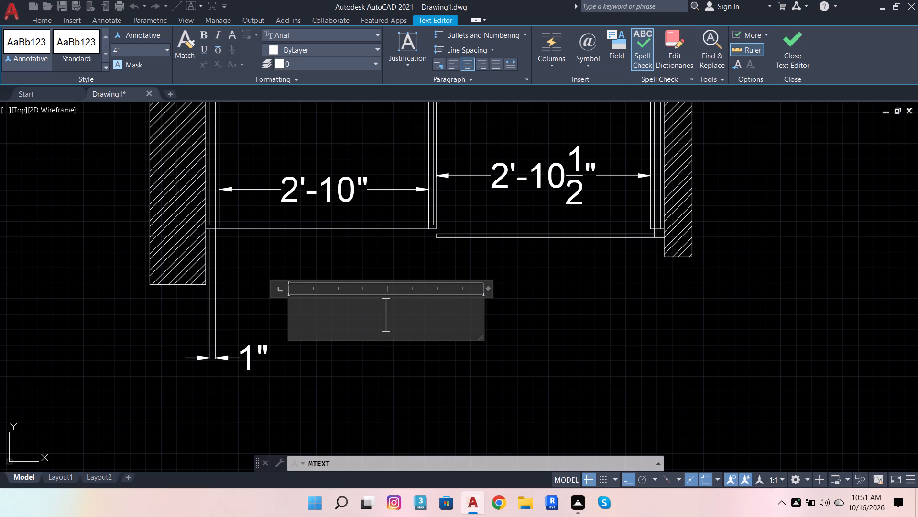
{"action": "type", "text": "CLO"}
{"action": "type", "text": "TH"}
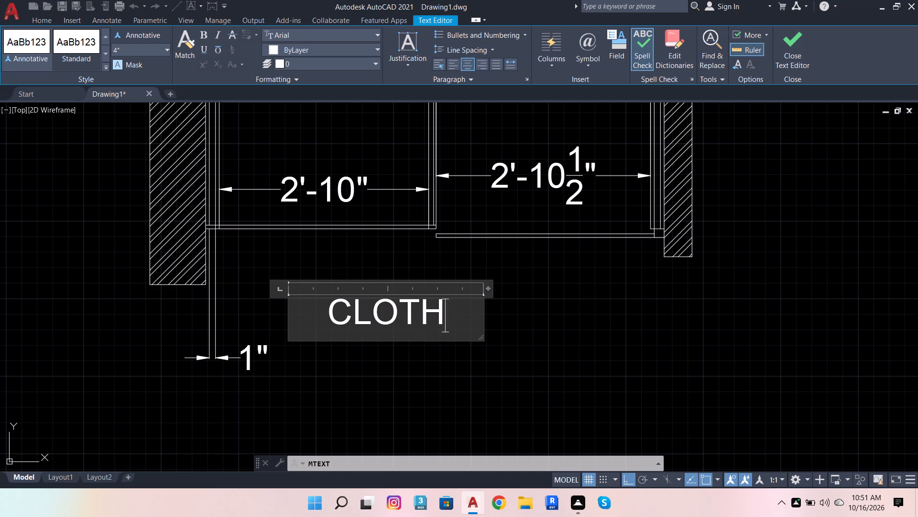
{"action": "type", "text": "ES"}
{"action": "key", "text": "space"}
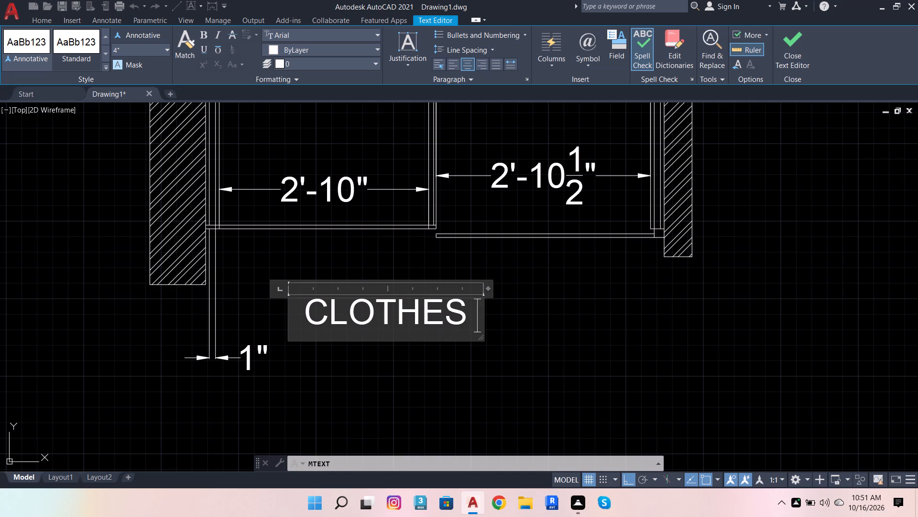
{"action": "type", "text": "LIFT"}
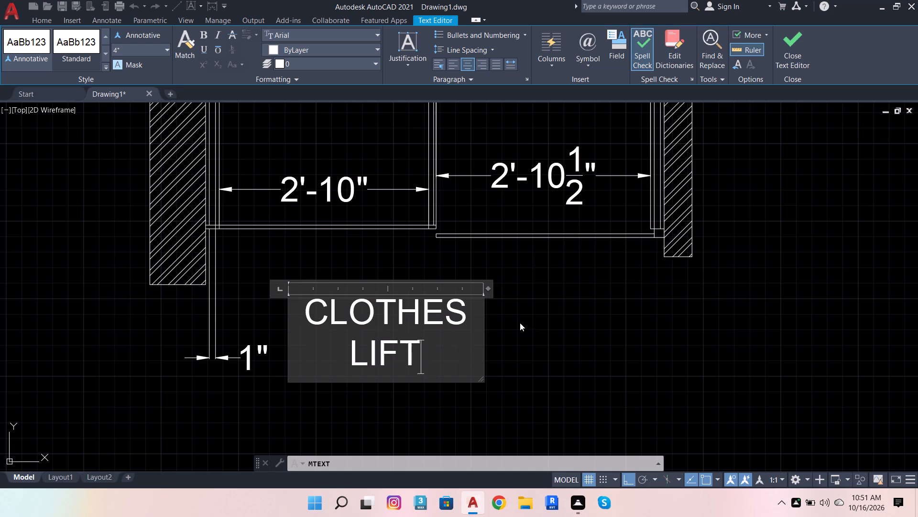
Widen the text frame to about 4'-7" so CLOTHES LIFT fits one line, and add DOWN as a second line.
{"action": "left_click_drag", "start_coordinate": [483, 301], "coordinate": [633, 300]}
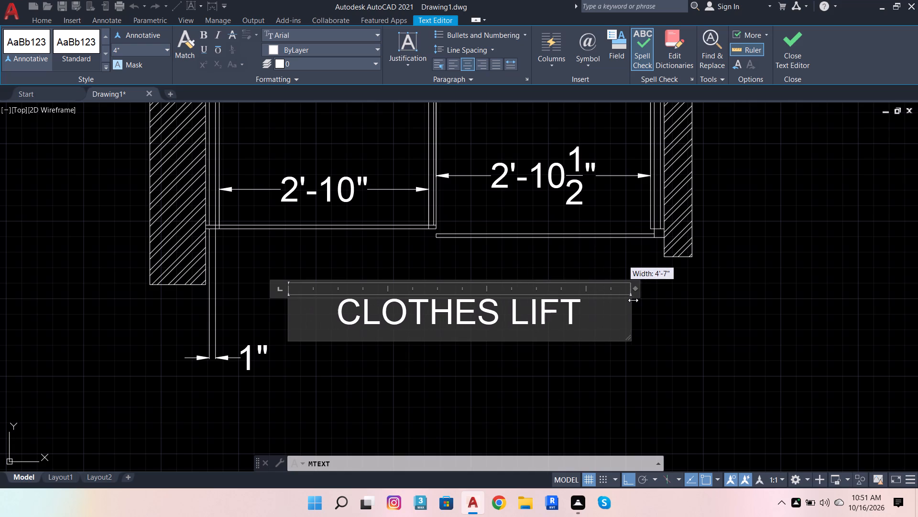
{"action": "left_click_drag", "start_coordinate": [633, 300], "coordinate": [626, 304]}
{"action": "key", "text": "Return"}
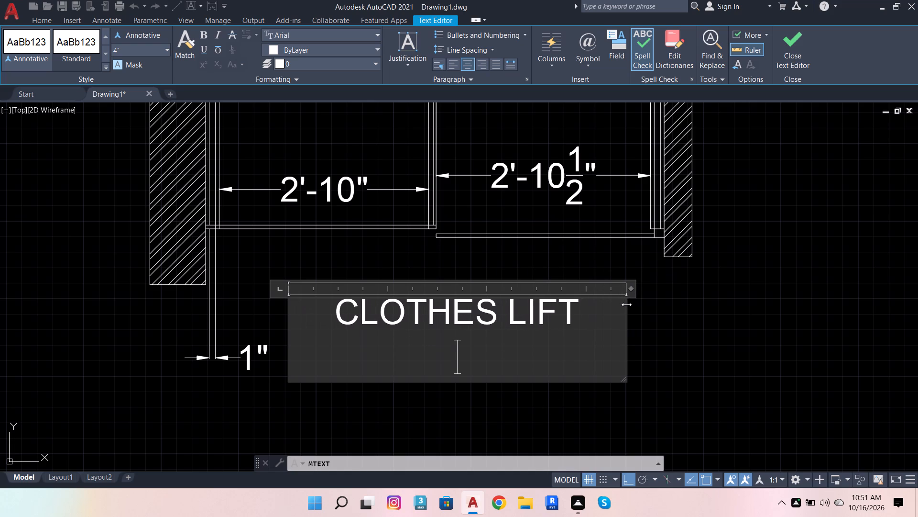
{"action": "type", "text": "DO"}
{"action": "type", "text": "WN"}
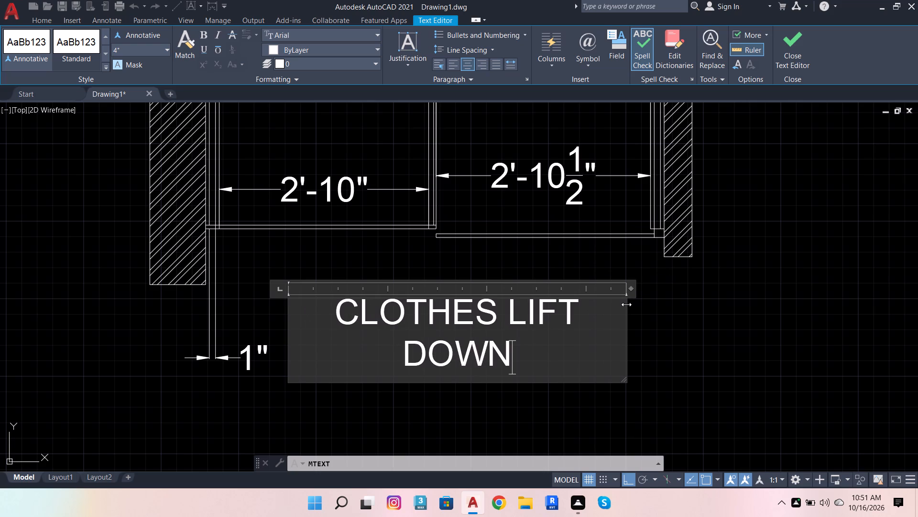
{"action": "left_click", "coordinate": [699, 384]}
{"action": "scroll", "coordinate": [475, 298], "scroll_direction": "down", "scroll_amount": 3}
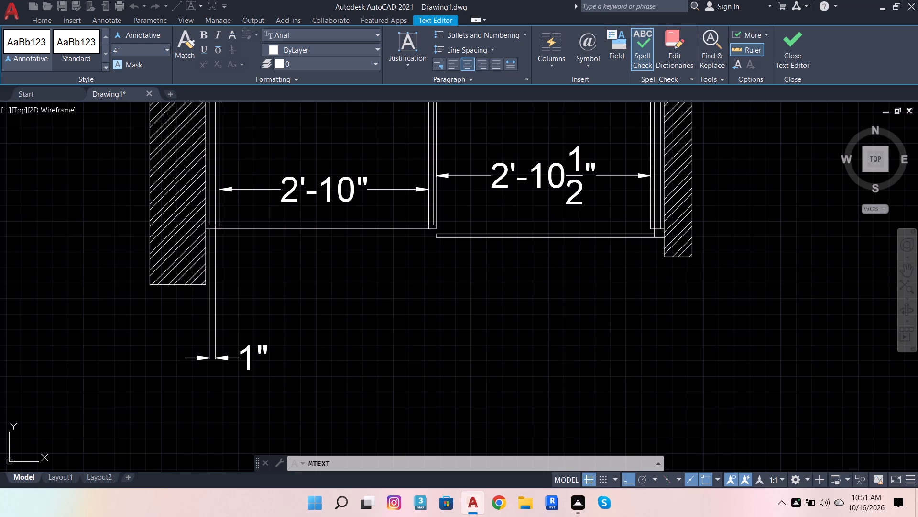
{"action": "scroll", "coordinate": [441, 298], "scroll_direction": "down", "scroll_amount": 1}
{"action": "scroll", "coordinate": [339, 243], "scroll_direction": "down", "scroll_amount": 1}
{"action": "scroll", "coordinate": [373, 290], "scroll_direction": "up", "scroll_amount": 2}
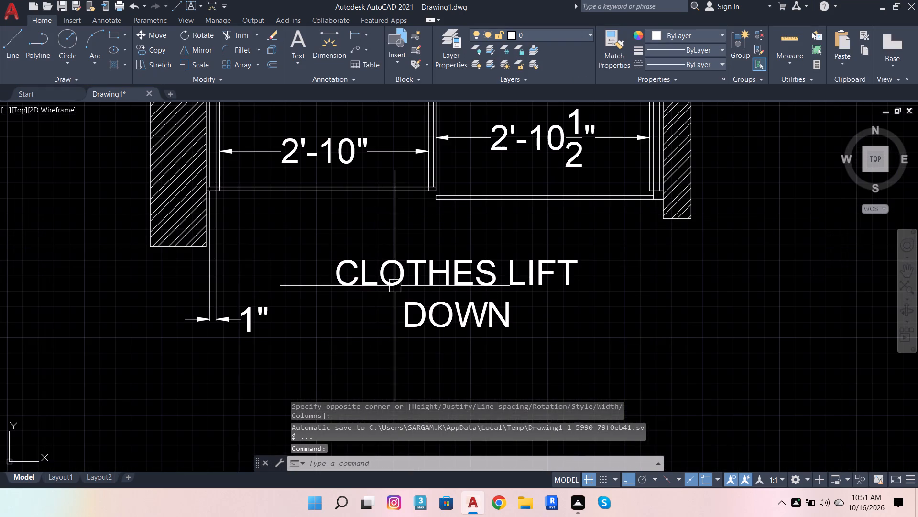
Set the TEXTSIZE variable to 2.
{"action": "left_click", "coordinate": [395, 286]}
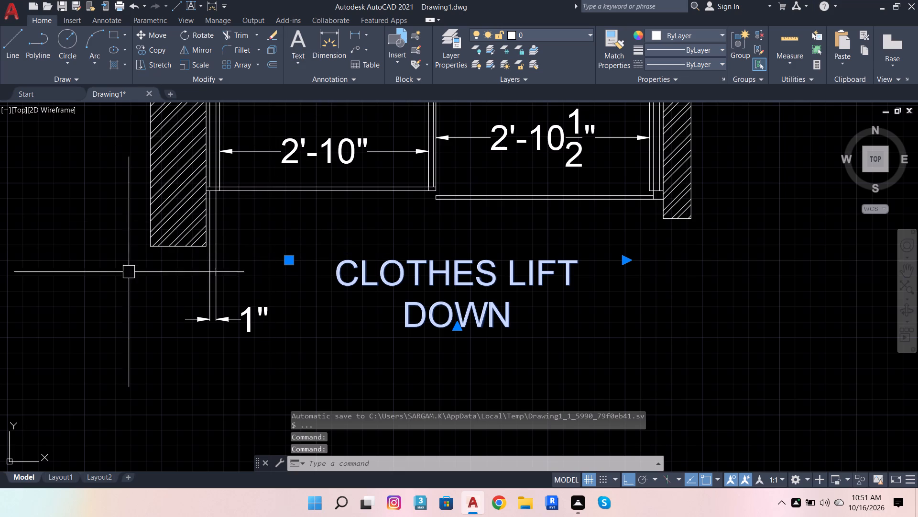
{"action": "left_click", "coordinate": [289, 464]}
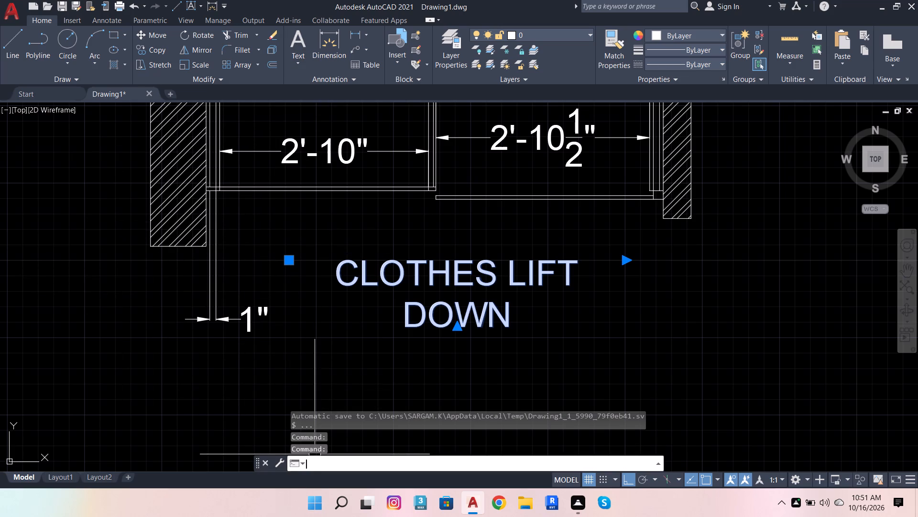
{"action": "left_click", "coordinate": [295, 463]}
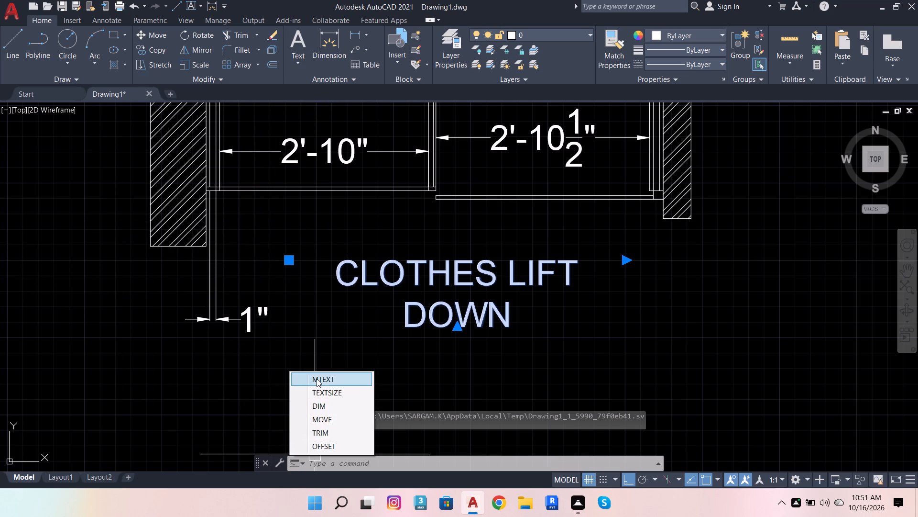
{"action": "left_click", "coordinate": [328, 391]}
{"action": "left_click", "coordinate": [513, 466]}
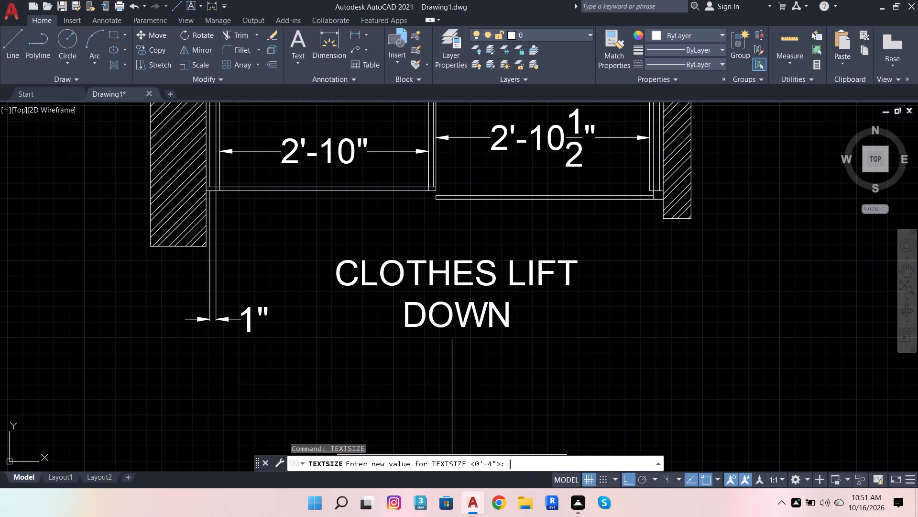
{"action": "key", "text": "2"}
{"action": "key", "text": "Return"}
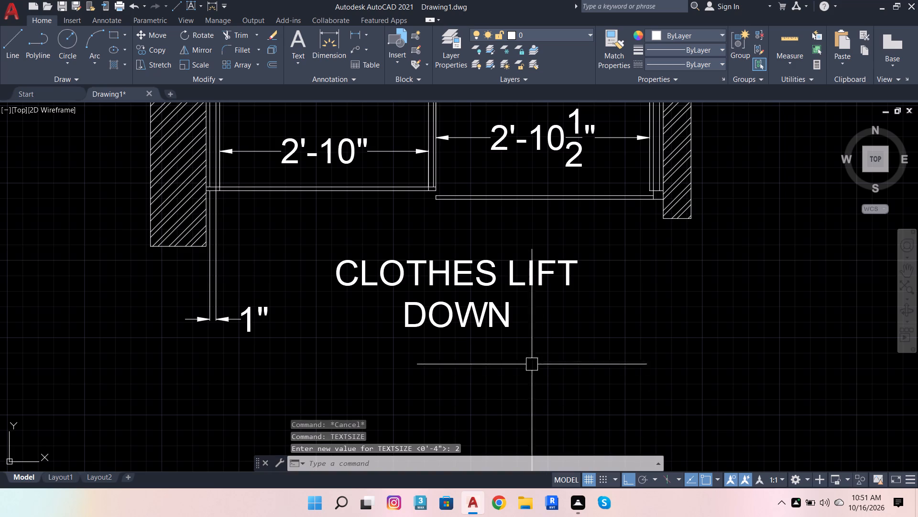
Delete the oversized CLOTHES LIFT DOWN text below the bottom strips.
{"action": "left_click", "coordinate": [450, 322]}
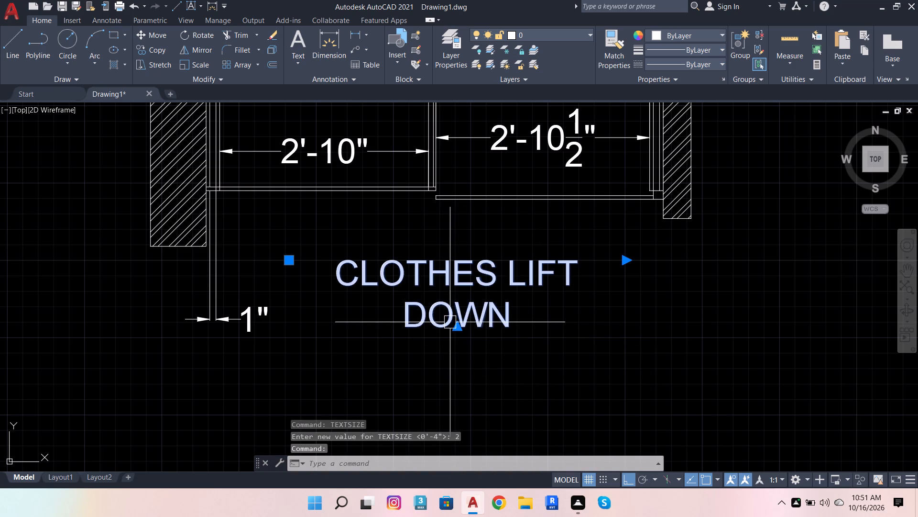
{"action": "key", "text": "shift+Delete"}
Add a centred 2" multiline text below the bottom strips, with CLOTHES LIFT on the first line and DOWN on the second.
{"action": "left_click", "coordinate": [295, 48]}
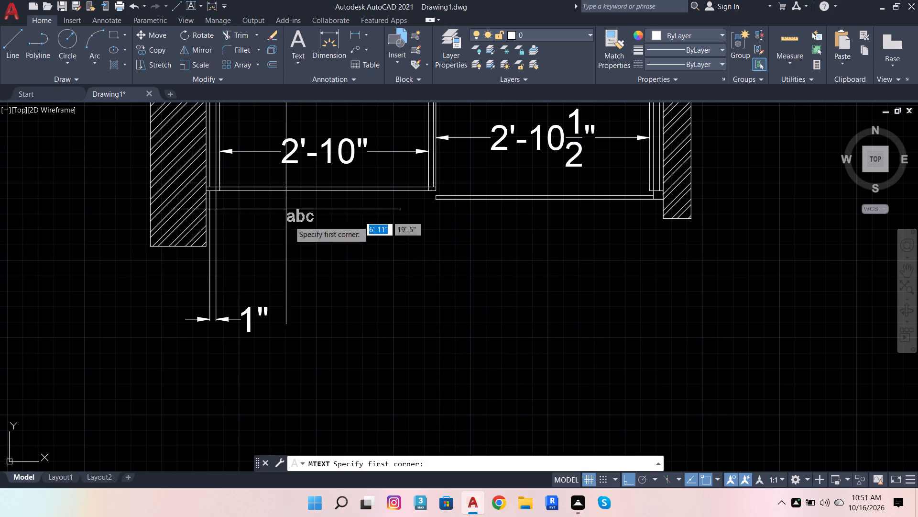
{"action": "left_click", "coordinate": [309, 305]}
{"action": "left_click", "coordinate": [578, 281]}
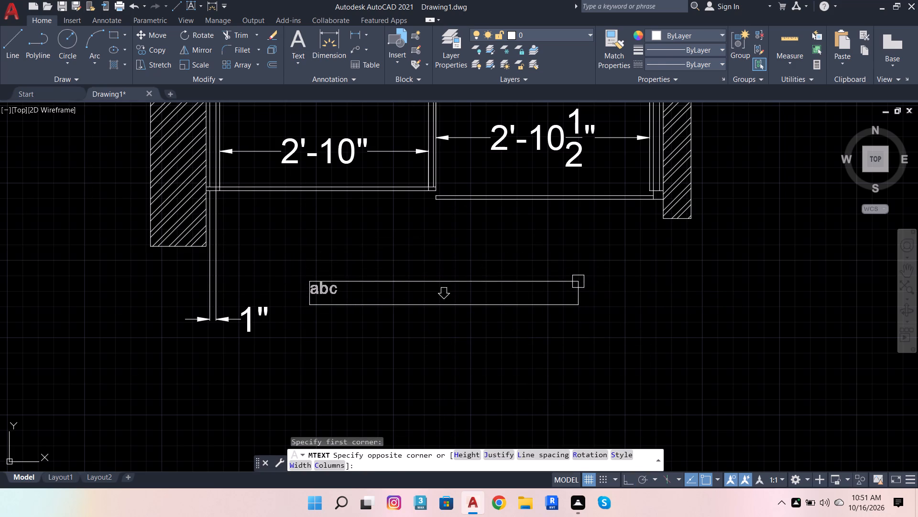
{"action": "scroll", "coordinate": [417, 298], "scroll_direction": "up", "scroll_amount": 1}
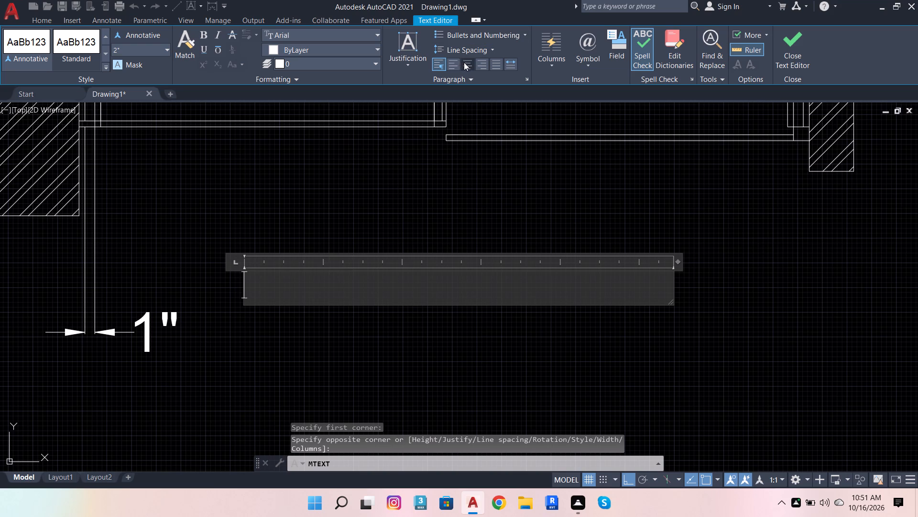
{"action": "left_click", "coordinate": [466, 64]}
{"action": "left_click", "coordinate": [442, 291]}
{"action": "key", "text": "c"}
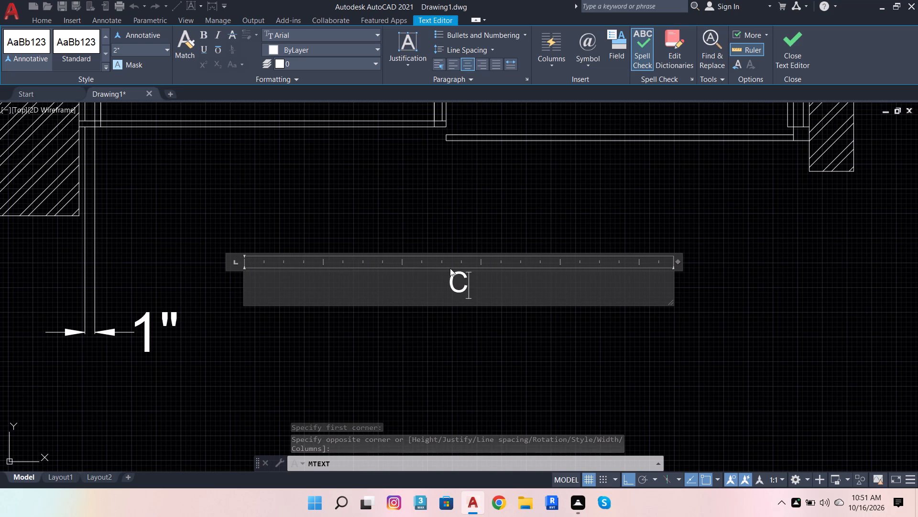
{"action": "type", "text": "LOTH"}
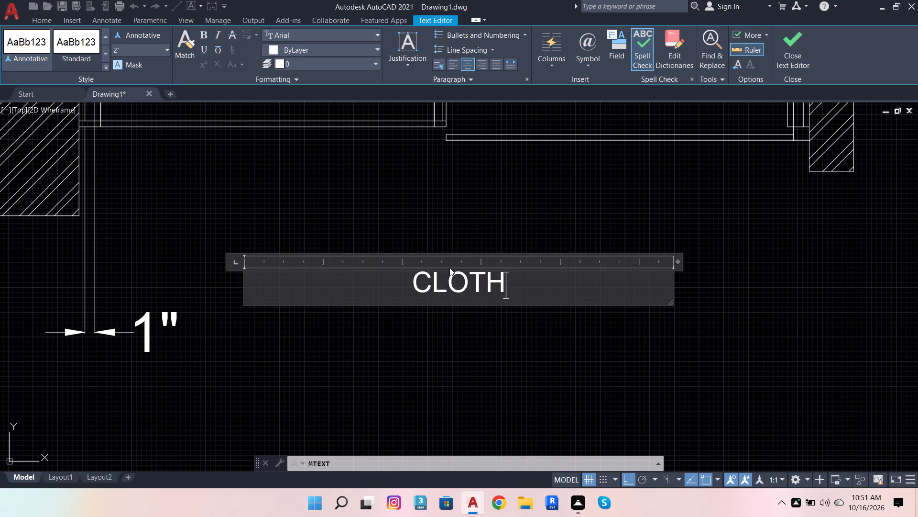
{"action": "key", "text": "r"}
{"action": "key", "text": "BackSpace"}
{"action": "type", "text": "ES"}
{"action": "key", "text": "space"}
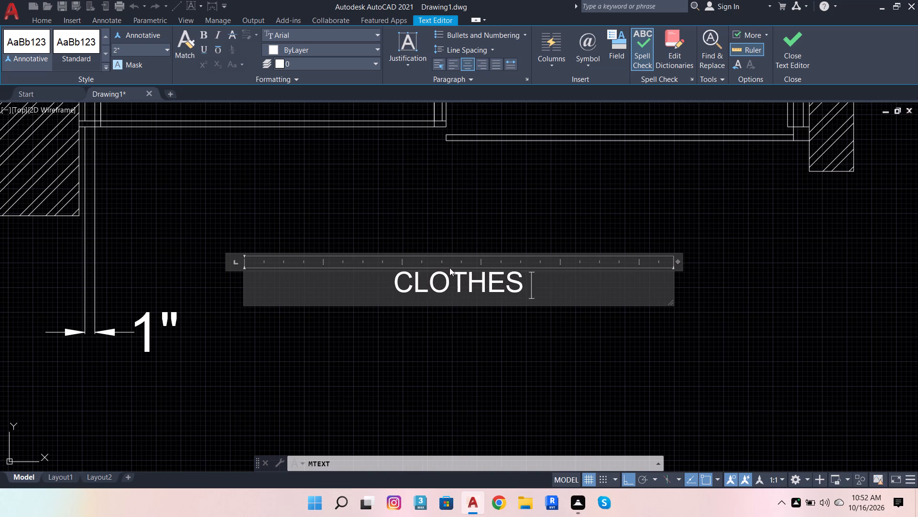
{"action": "type", "text": "LIFT"}
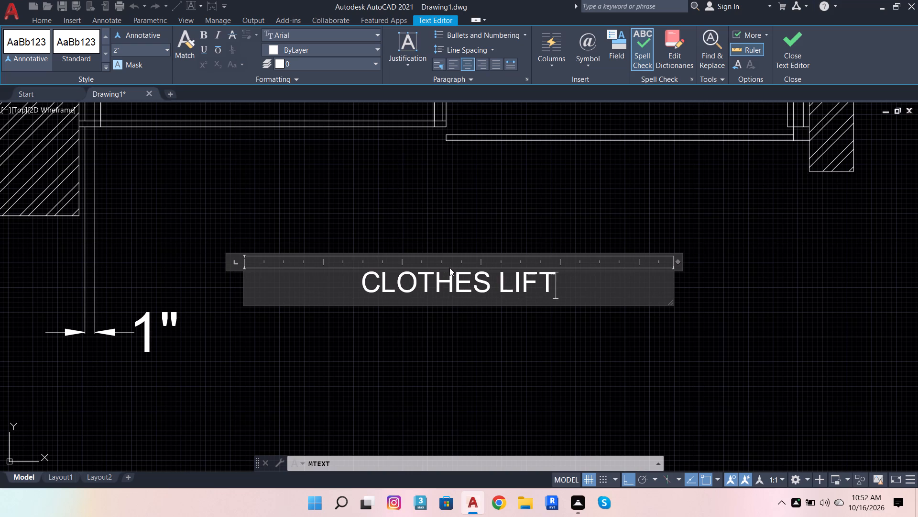
{"action": "key", "text": "Return"}
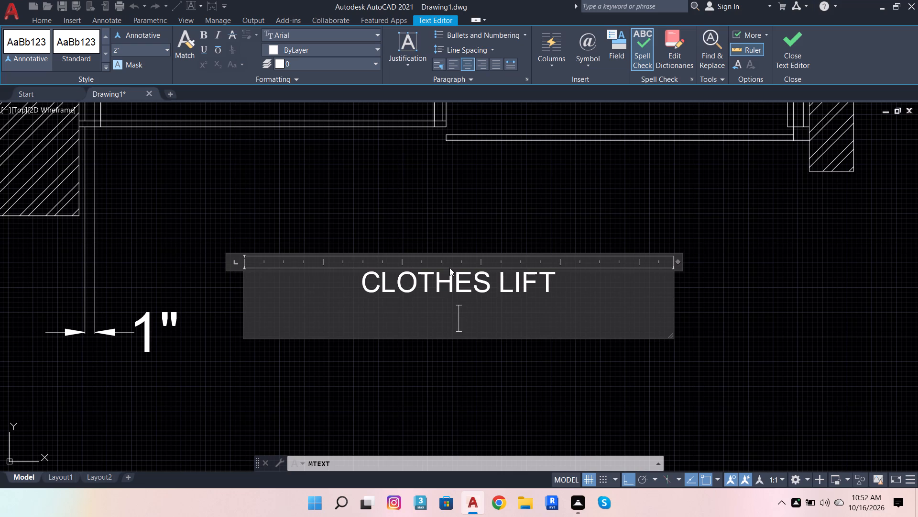
{"action": "type", "text": "DO"}
{"action": "type", "text": "WN"}
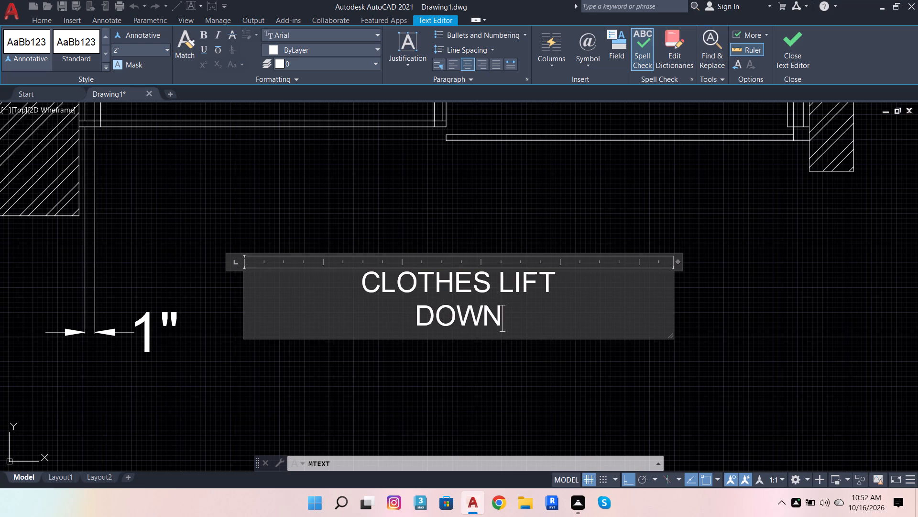
{"action": "left_click", "coordinate": [752, 310]}
{"action": "scroll", "coordinate": [502, 307], "scroll_direction": "down", "scroll_amount": 2}
{"action": "scroll", "coordinate": [527, 302], "scroll_direction": "up", "scroll_amount": 1}
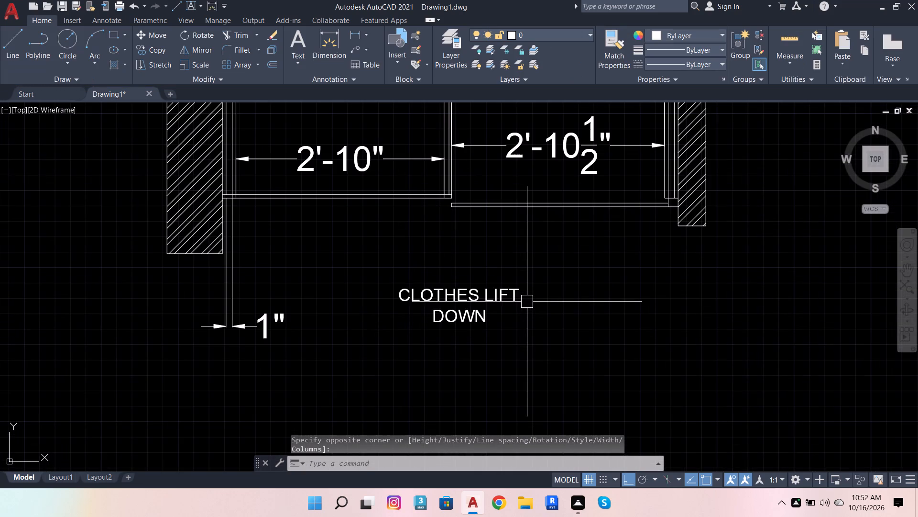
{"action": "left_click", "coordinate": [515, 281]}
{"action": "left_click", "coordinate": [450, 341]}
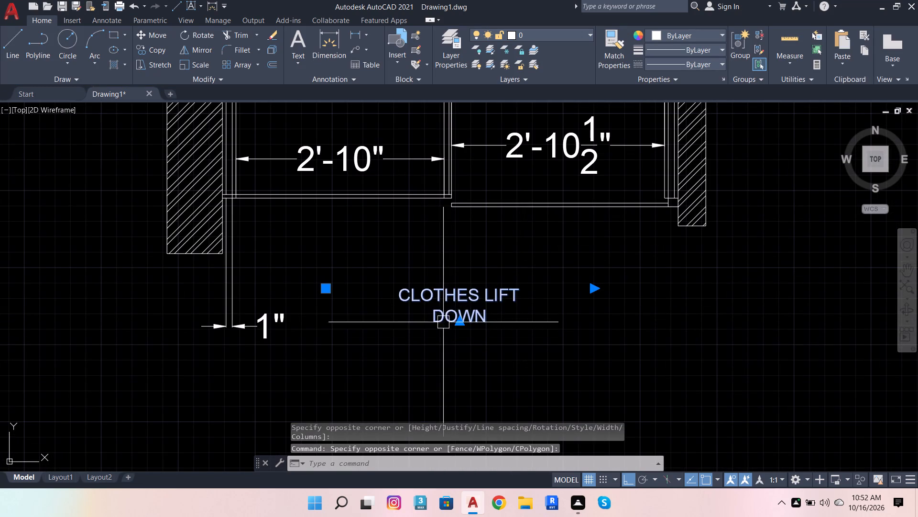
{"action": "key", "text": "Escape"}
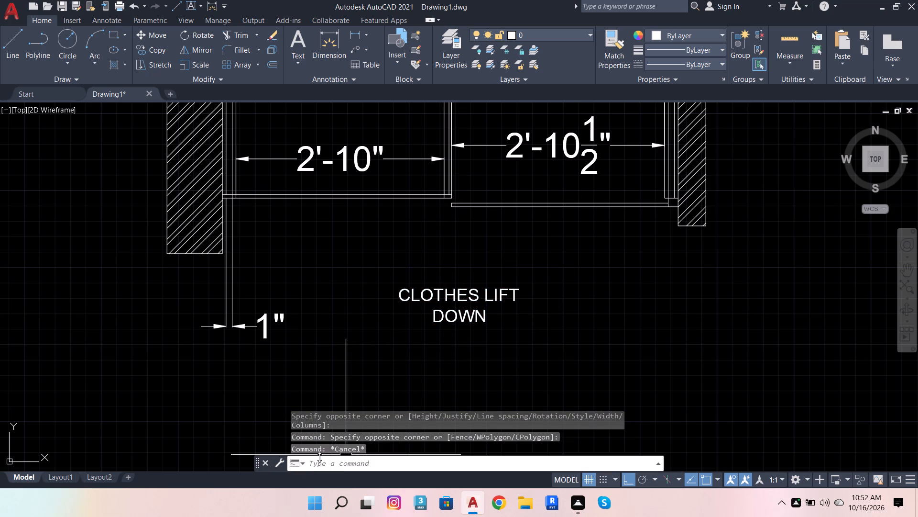
Set the TEXTSIZE variable to 1.
{"action": "left_click", "coordinate": [294, 467]}
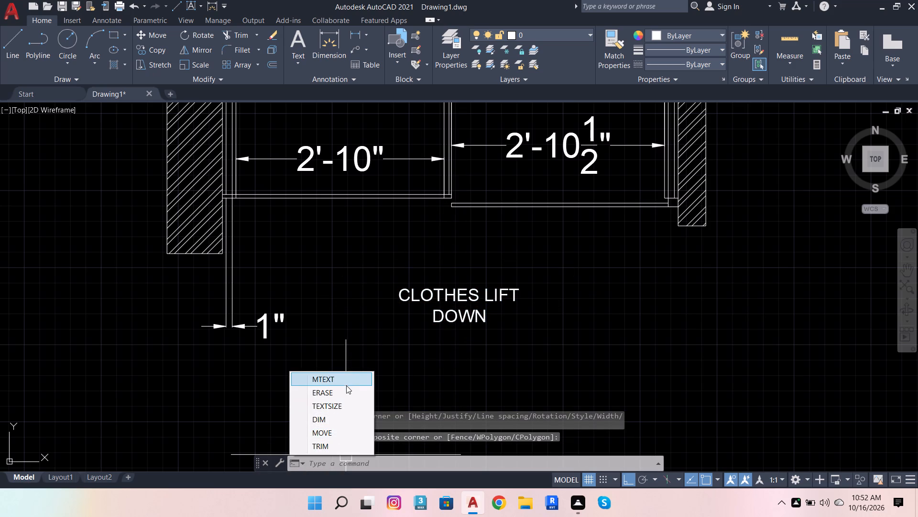
{"action": "left_click", "coordinate": [341, 411]}
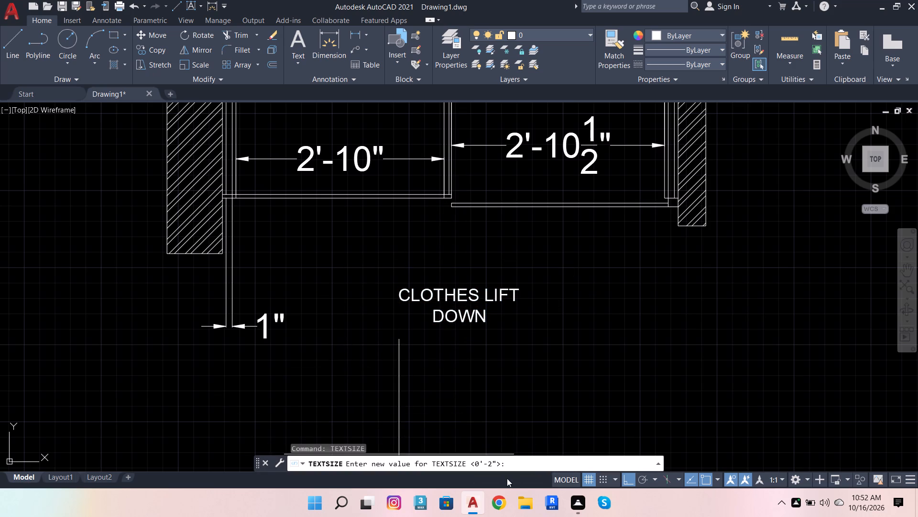
{"action": "left_click", "coordinate": [529, 463]}
{"action": "key", "text": "1"}
{"action": "key", "text": "Return"}
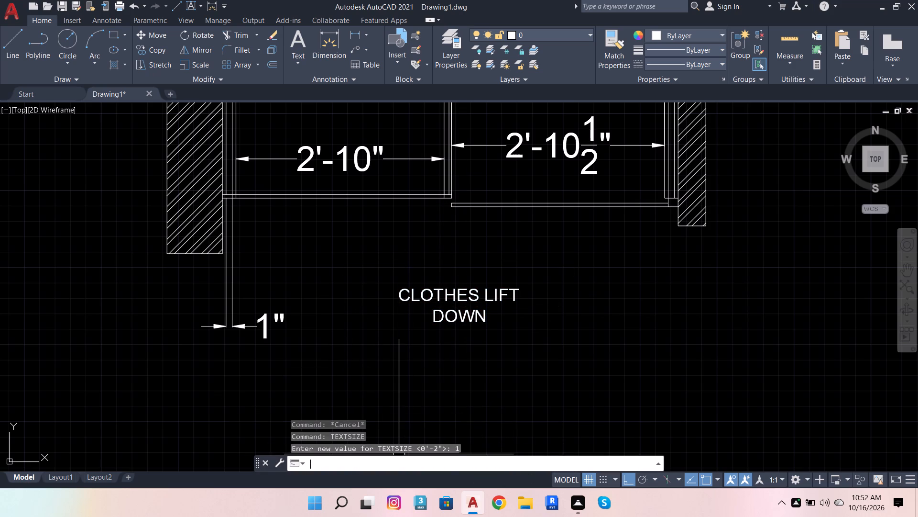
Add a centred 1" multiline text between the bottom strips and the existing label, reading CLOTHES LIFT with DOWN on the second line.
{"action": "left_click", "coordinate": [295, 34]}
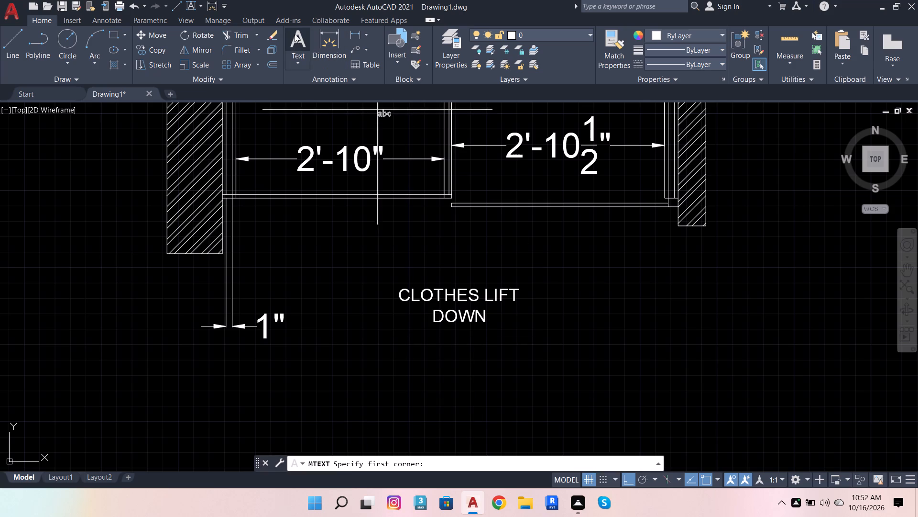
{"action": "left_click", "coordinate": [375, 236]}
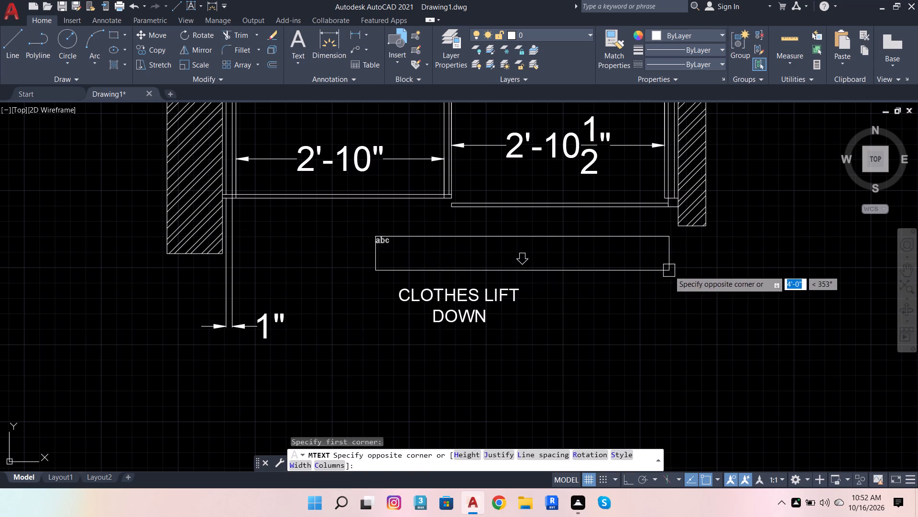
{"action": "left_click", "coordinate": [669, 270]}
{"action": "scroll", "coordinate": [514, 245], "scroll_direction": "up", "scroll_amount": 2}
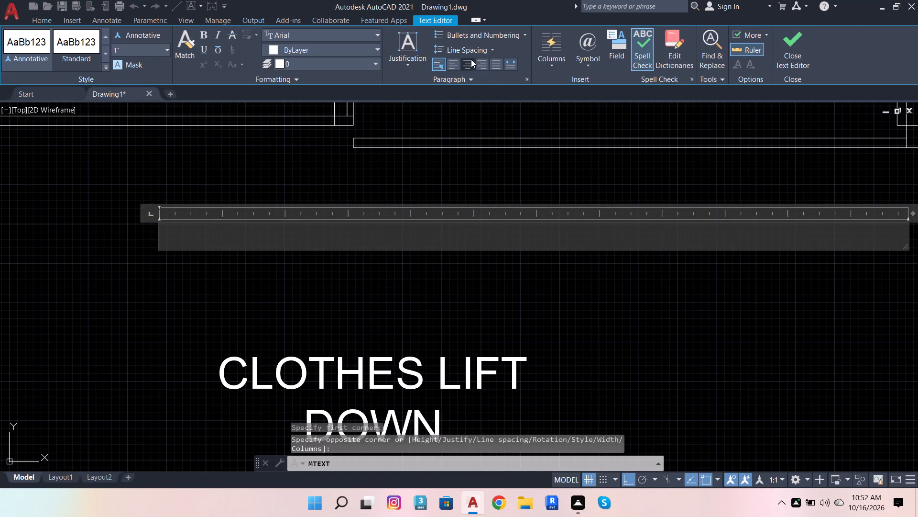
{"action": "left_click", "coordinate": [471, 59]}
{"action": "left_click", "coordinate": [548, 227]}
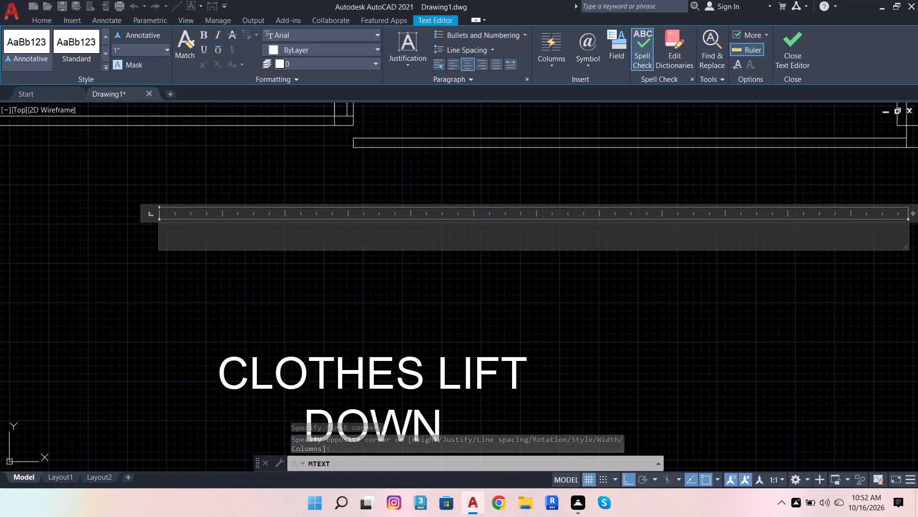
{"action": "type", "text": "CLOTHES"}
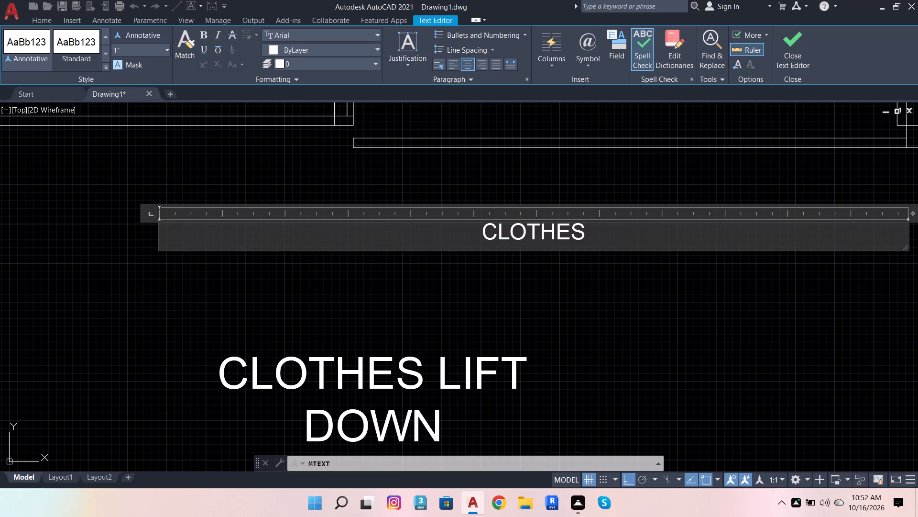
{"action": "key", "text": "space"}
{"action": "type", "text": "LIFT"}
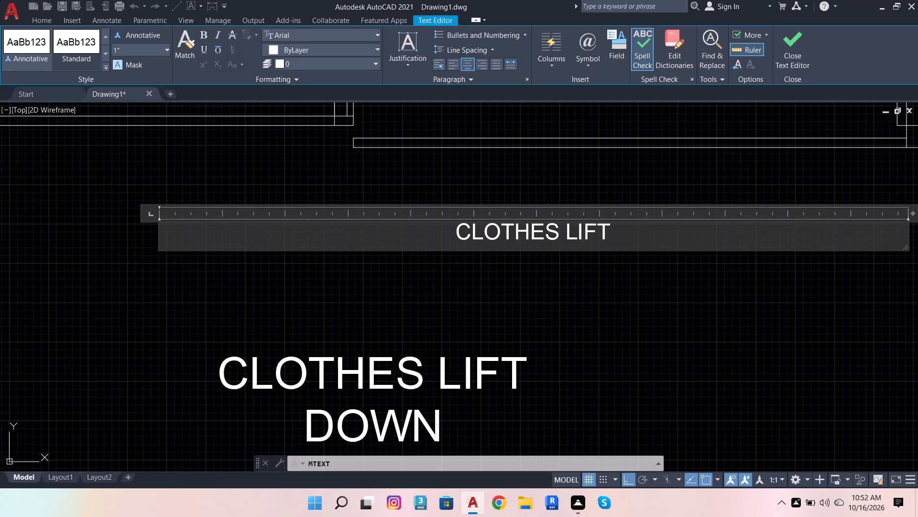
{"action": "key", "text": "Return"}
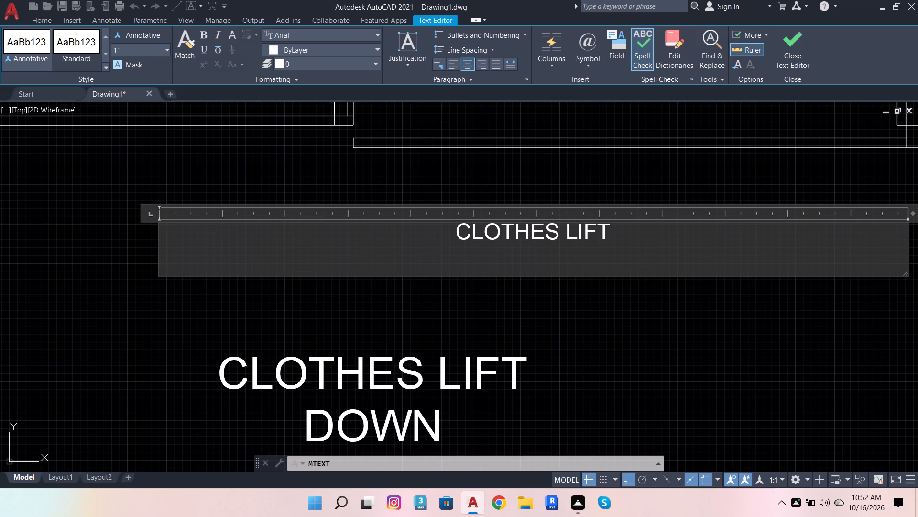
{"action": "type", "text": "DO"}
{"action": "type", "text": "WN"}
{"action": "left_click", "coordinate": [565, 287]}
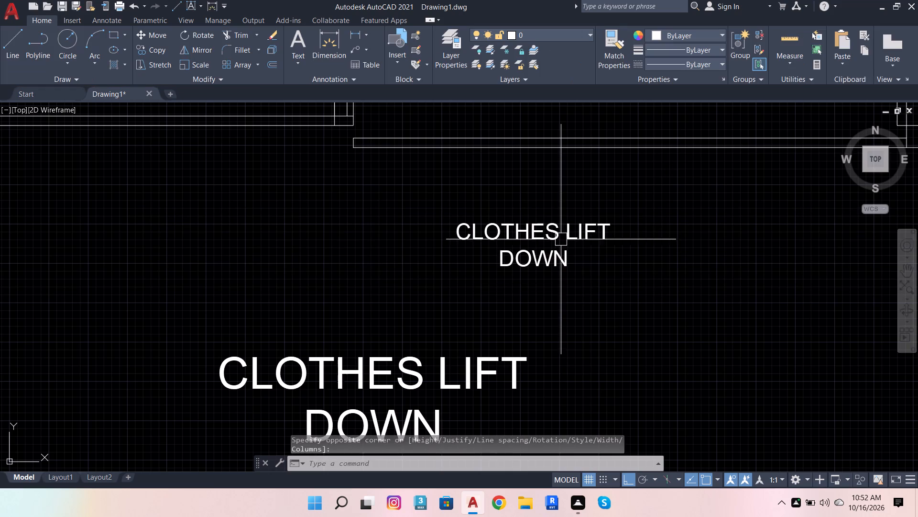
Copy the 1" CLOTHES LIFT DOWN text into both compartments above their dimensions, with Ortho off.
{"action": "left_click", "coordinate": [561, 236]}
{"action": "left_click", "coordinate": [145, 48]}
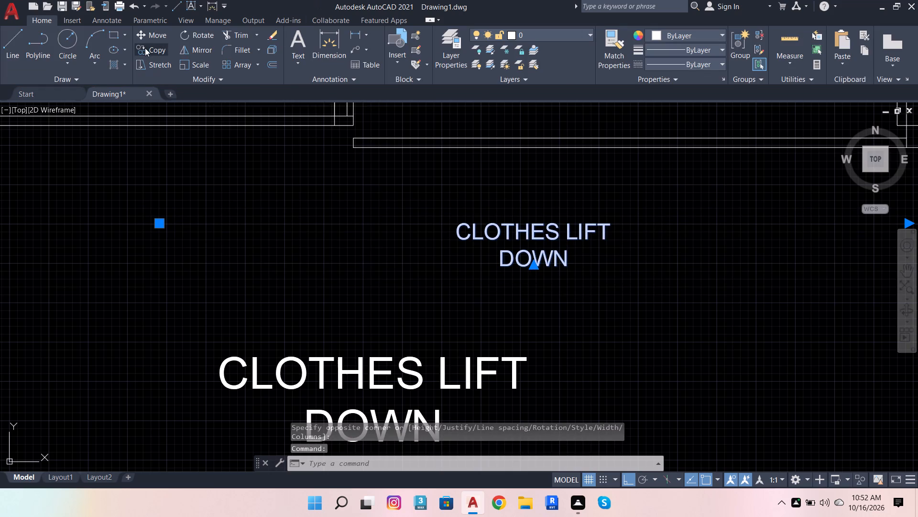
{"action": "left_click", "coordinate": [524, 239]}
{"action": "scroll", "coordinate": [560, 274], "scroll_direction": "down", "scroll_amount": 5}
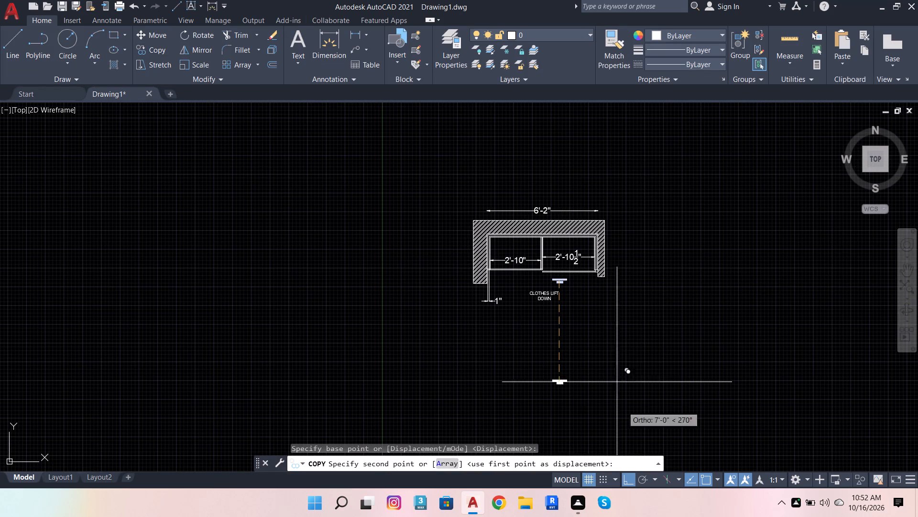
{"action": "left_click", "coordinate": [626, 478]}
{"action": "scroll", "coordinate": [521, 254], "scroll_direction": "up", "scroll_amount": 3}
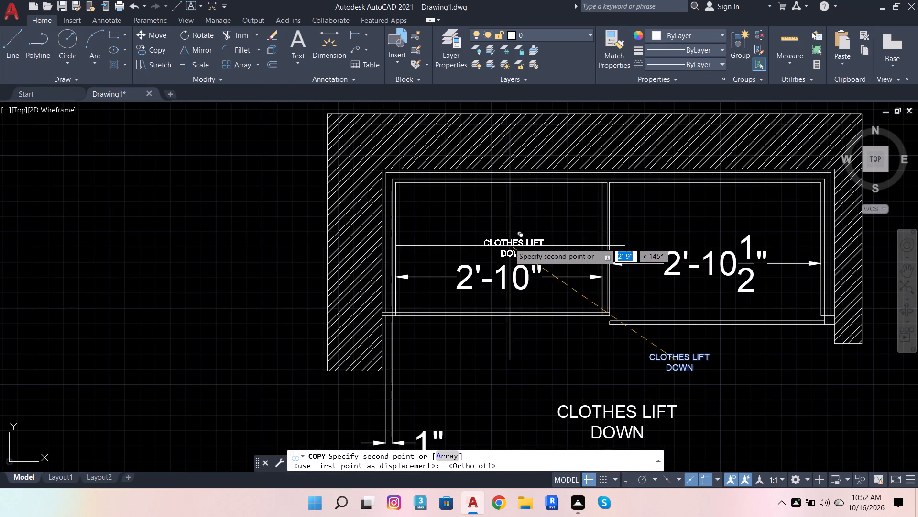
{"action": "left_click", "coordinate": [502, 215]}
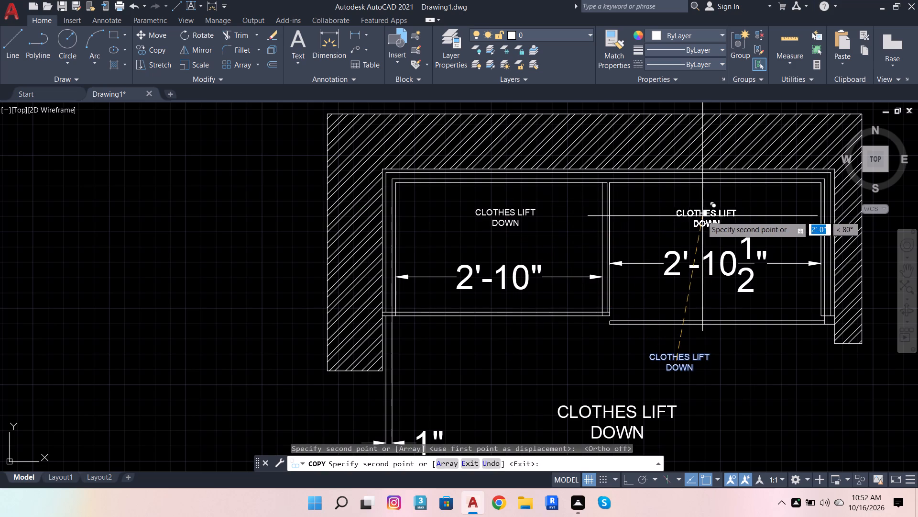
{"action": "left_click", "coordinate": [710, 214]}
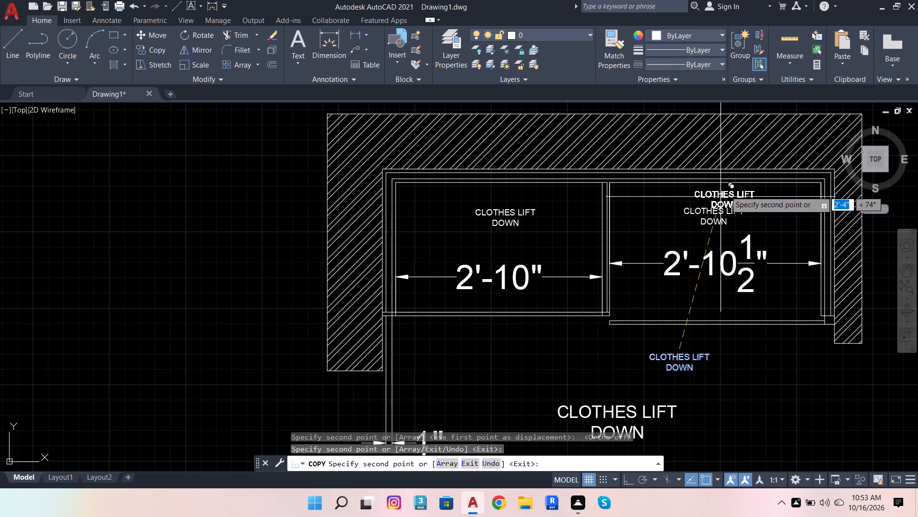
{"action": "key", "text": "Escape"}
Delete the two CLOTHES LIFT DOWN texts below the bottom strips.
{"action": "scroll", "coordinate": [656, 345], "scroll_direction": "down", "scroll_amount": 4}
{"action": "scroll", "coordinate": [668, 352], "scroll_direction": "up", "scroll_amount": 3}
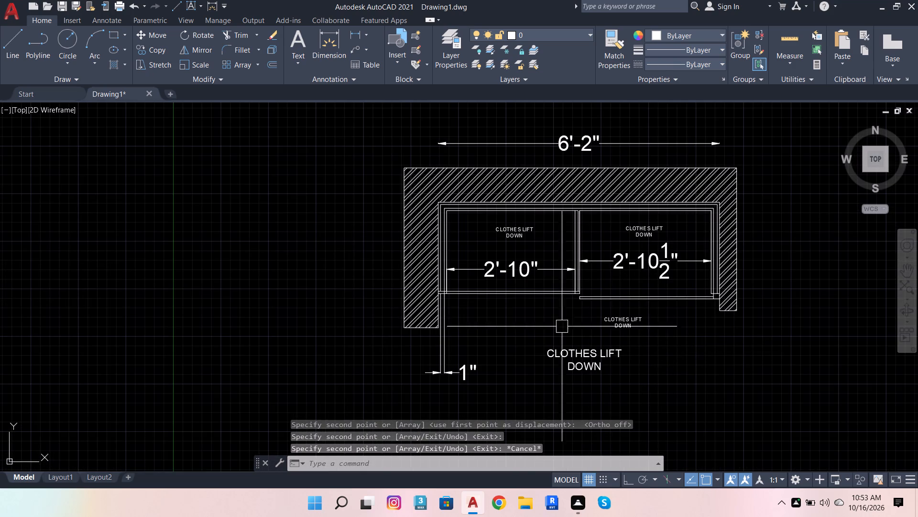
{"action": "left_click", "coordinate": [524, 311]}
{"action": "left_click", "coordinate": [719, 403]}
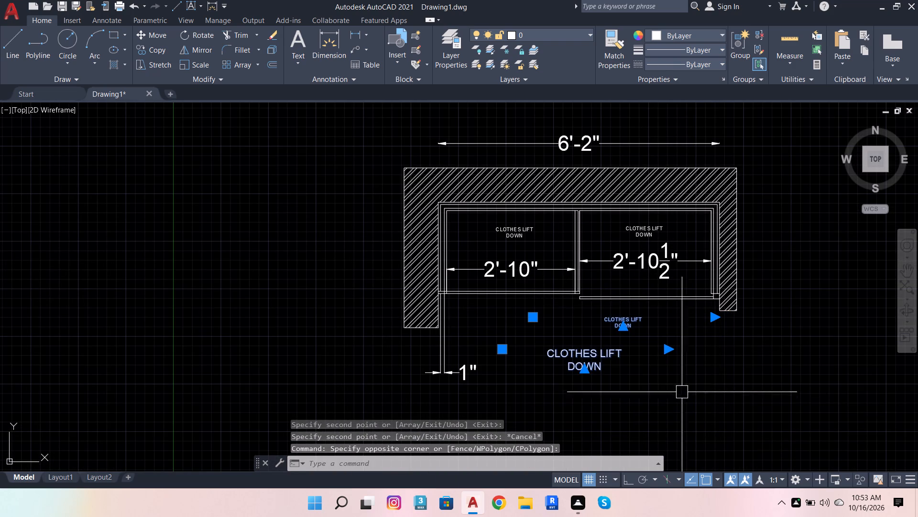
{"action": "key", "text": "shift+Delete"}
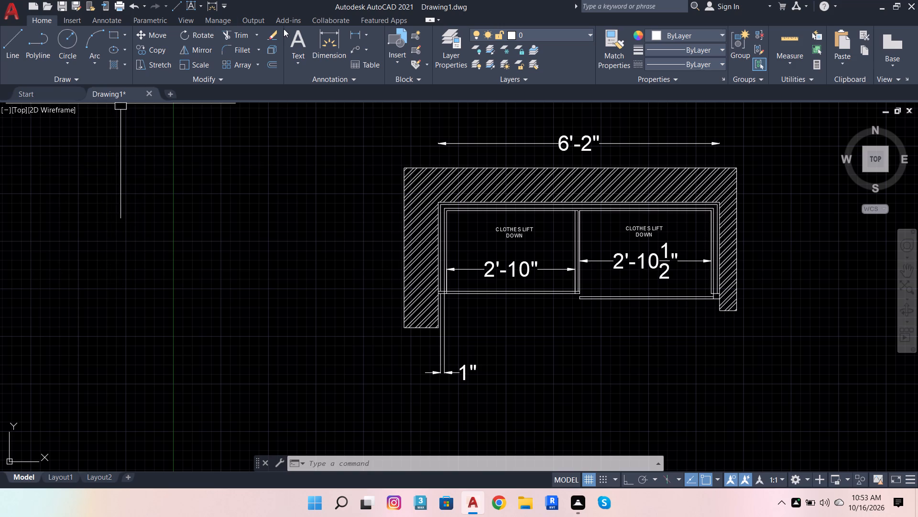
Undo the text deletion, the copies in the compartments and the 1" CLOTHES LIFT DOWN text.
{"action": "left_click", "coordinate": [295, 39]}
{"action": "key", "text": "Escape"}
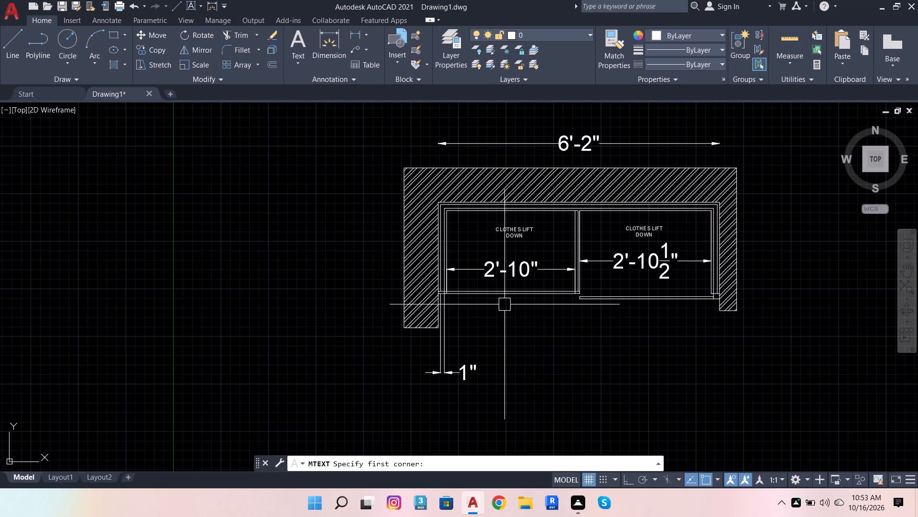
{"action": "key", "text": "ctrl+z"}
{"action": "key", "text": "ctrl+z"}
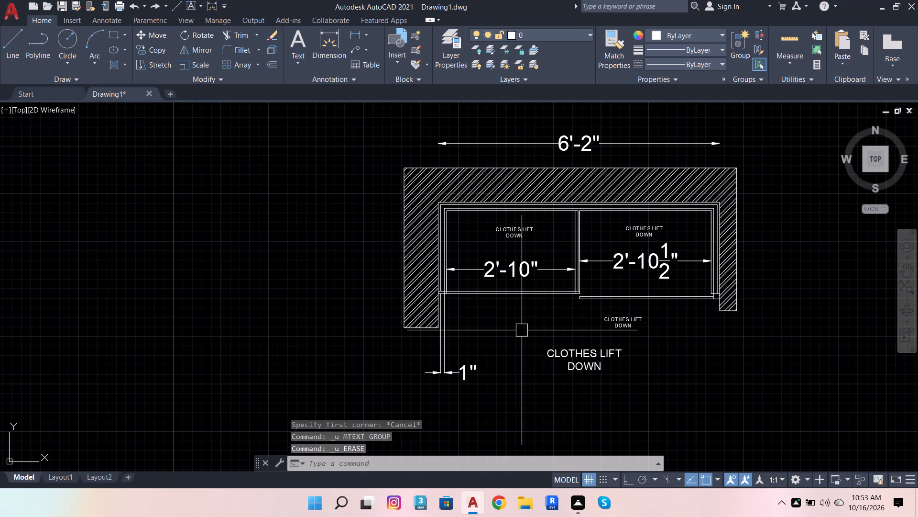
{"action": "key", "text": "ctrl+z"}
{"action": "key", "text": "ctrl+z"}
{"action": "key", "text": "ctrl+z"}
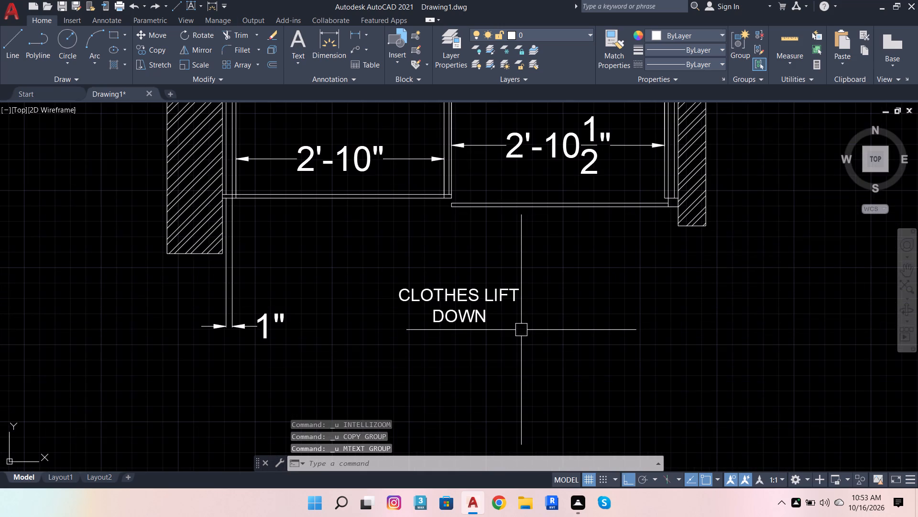
Copy the 2" CLOTHES LIFT DOWN text into both compartments above their width dimensions, with Ortho off.
{"action": "left_click", "coordinate": [485, 308]}
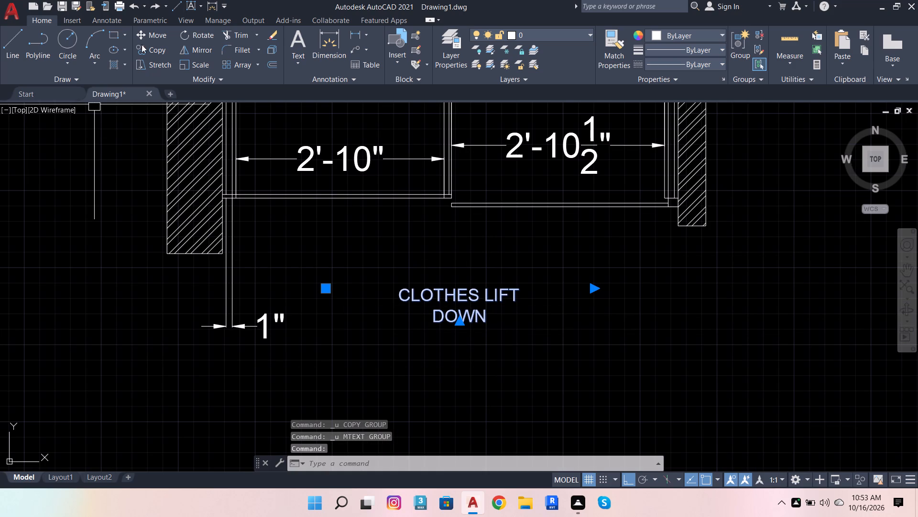
{"action": "left_click", "coordinate": [162, 50]}
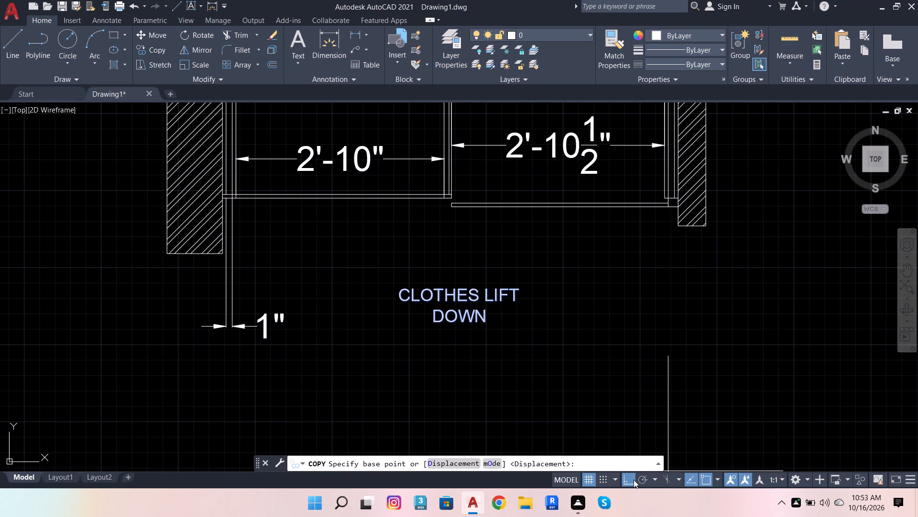
{"action": "left_click", "coordinate": [616, 470]}
{"action": "left_click", "coordinate": [626, 478]}
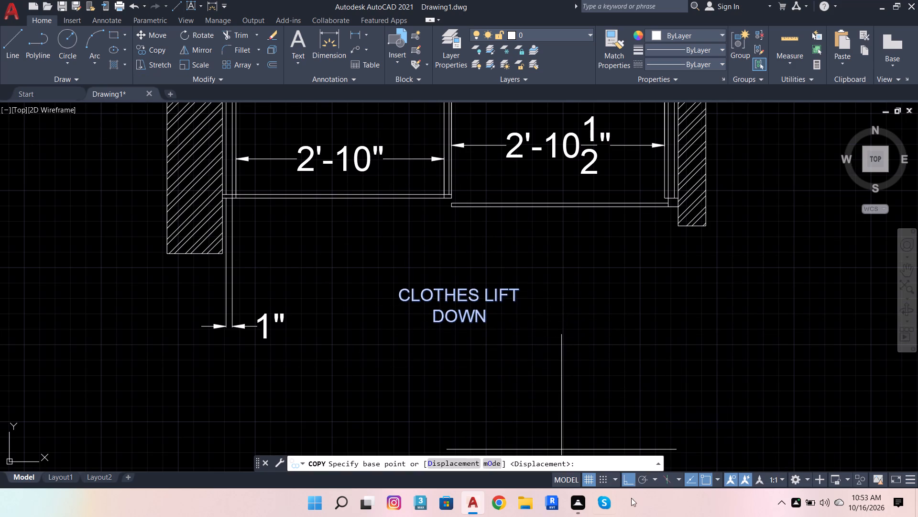
{"action": "left_click", "coordinate": [628, 481]}
{"action": "left_click", "coordinate": [474, 316]}
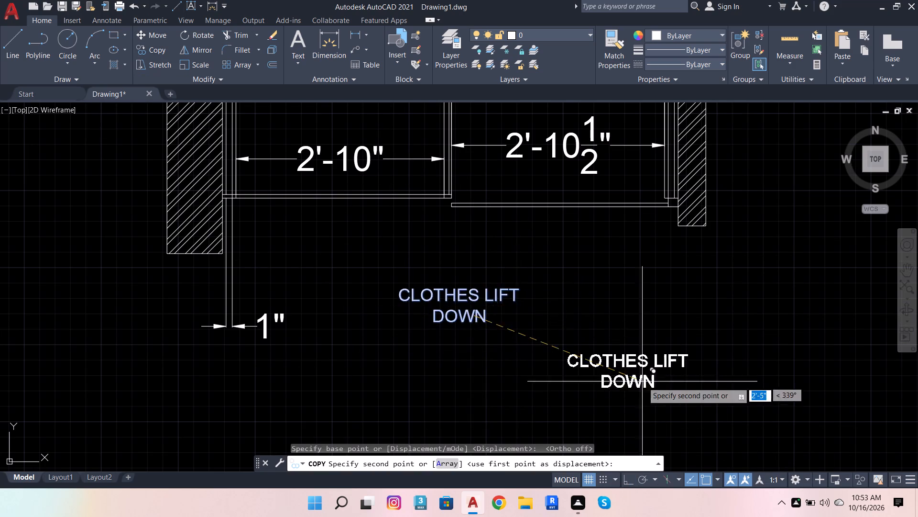
{"action": "scroll", "coordinate": [652, 407], "scroll_direction": "down", "scroll_amount": 3}
{"action": "scroll", "coordinate": [577, 341], "scroll_direction": "up", "scroll_amount": 3}
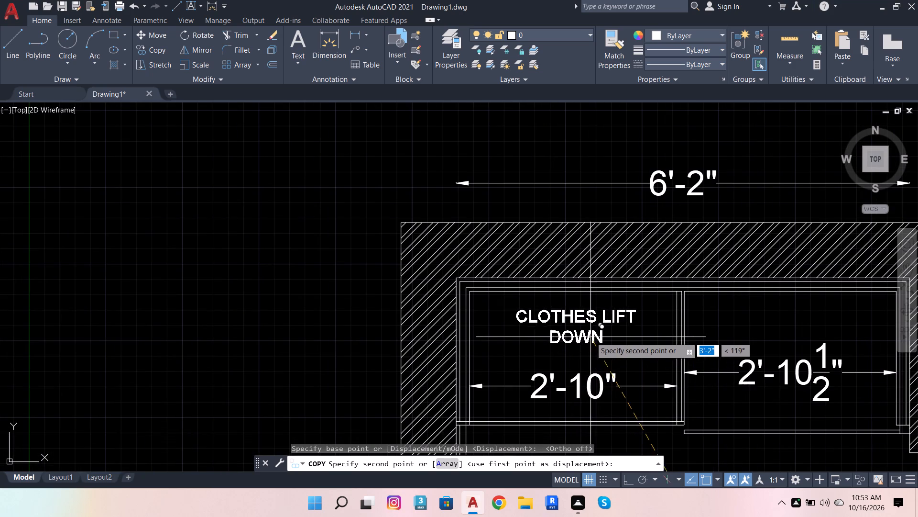
{"action": "left_click", "coordinate": [589, 344]}
{"action": "scroll", "coordinate": [531, 342], "scroll_direction": "down", "scroll_amount": 3}
{"action": "scroll", "coordinate": [595, 336], "scroll_direction": "up", "scroll_amount": 3}
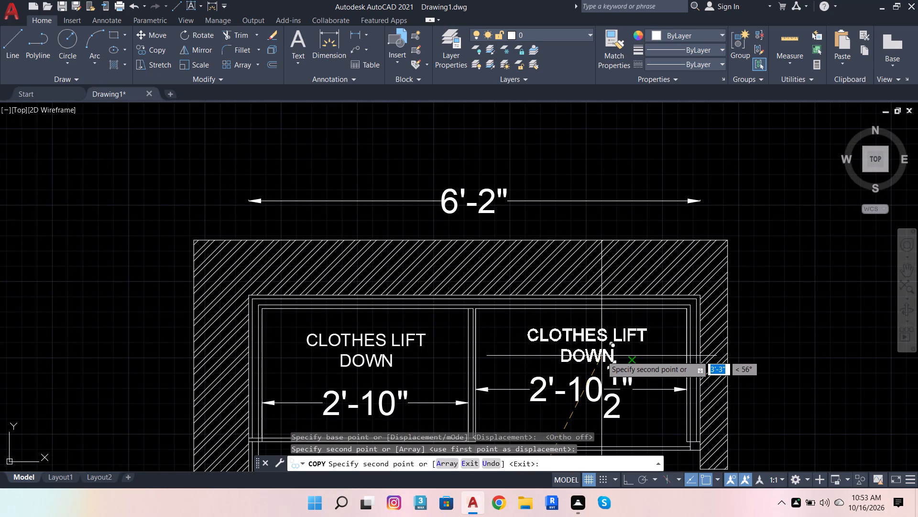
{"action": "left_click", "coordinate": [601, 356]}
{"action": "key", "text": "Escape"}
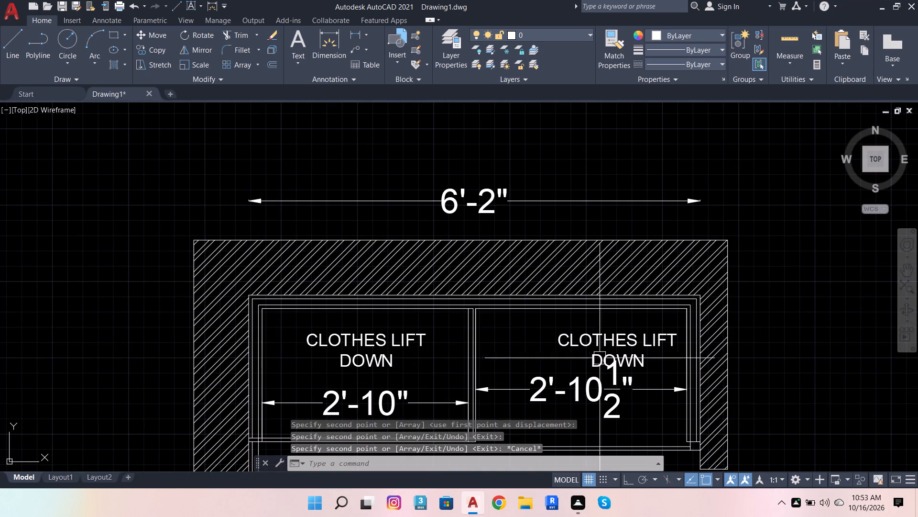
Move the CLOTHES LIFT DOWN text in the right compartment about 6" left to centre it above the dimension.
{"action": "left_click", "coordinate": [606, 353]}
{"action": "key", "text": "m"}
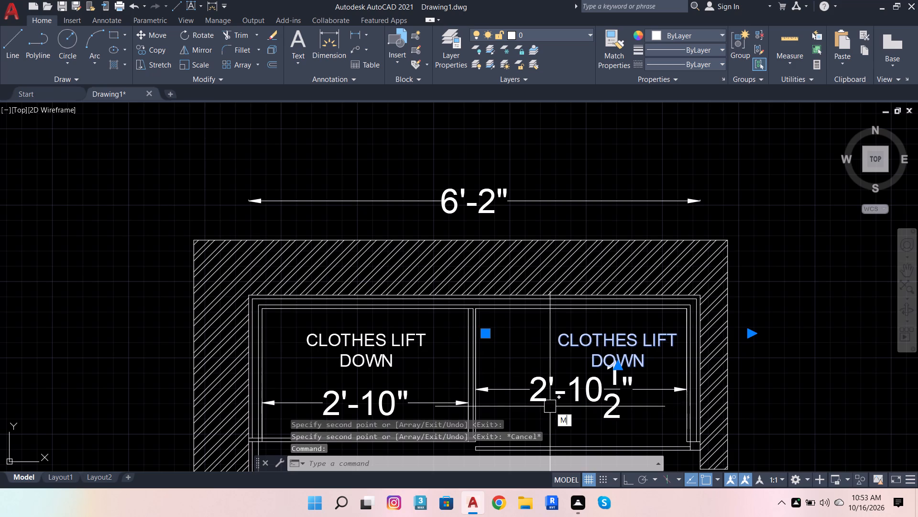
{"action": "key", "text": "space"}
{"action": "left_click", "coordinate": [588, 361]}
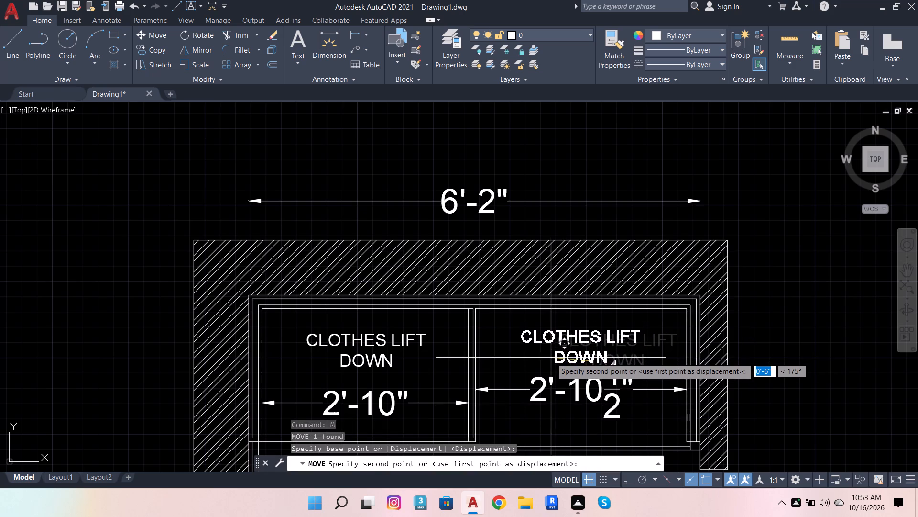
{"action": "scroll", "coordinate": [551, 358], "scroll_direction": "up", "scroll_amount": 2}
{"action": "left_click", "coordinate": [551, 358]}
Delete the original CLOTHES LIFT DOWN text below the bottom strips.
{"action": "scroll", "coordinate": [574, 348], "scroll_direction": "down", "scroll_amount": 2}
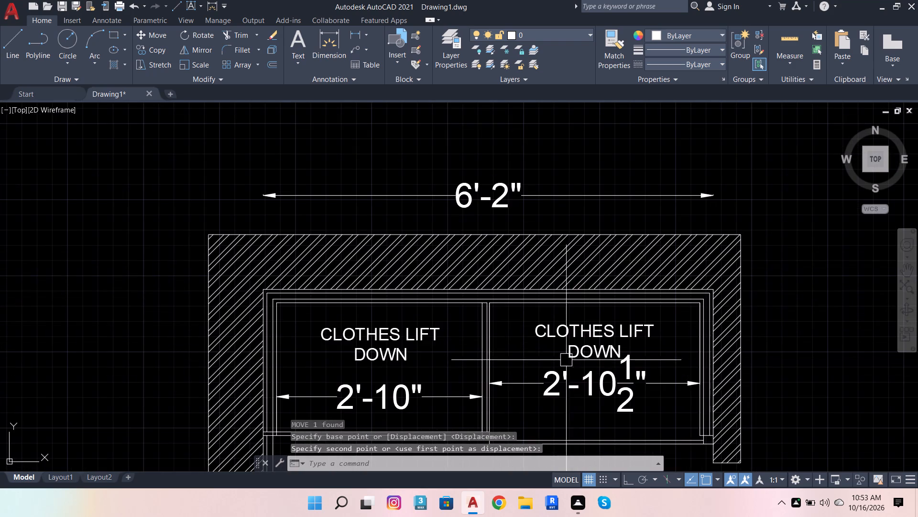
{"action": "scroll", "coordinate": [516, 403], "scroll_direction": "down", "scroll_amount": 2}
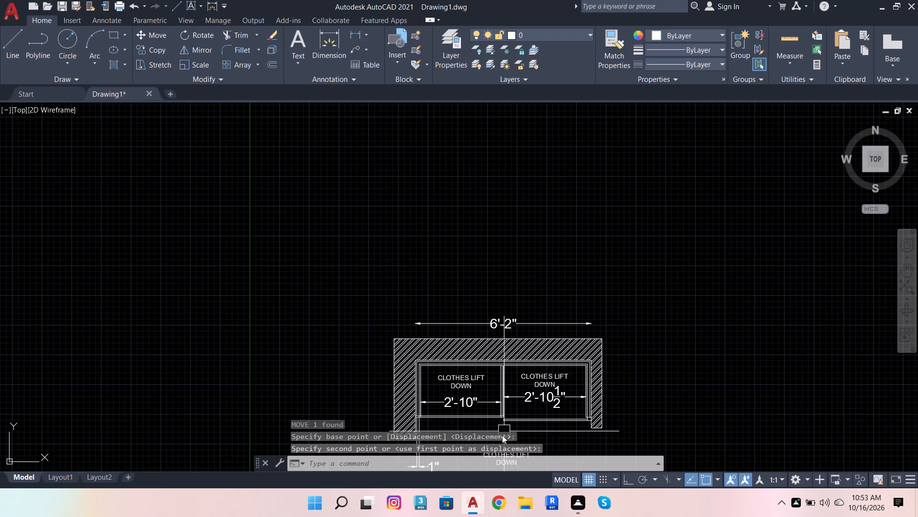
{"action": "scroll", "coordinate": [511, 426], "scroll_direction": "down", "scroll_amount": 2}
{"action": "scroll", "coordinate": [520, 454], "scroll_direction": "up", "scroll_amount": 5}
{"action": "scroll", "coordinate": [555, 393], "scroll_direction": "down", "scroll_amount": 3}
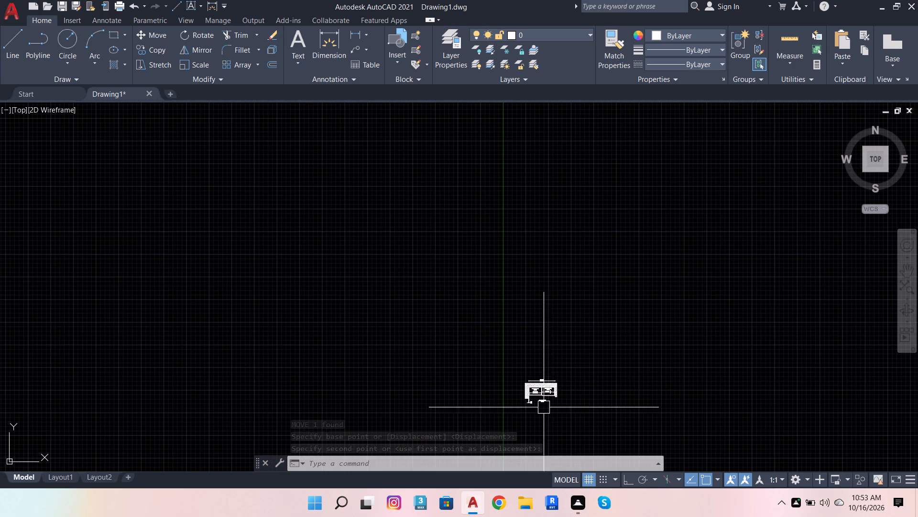
{"action": "scroll", "coordinate": [543, 409], "scroll_direction": "up", "scroll_amount": 4}
{"action": "left_click", "coordinate": [524, 361]}
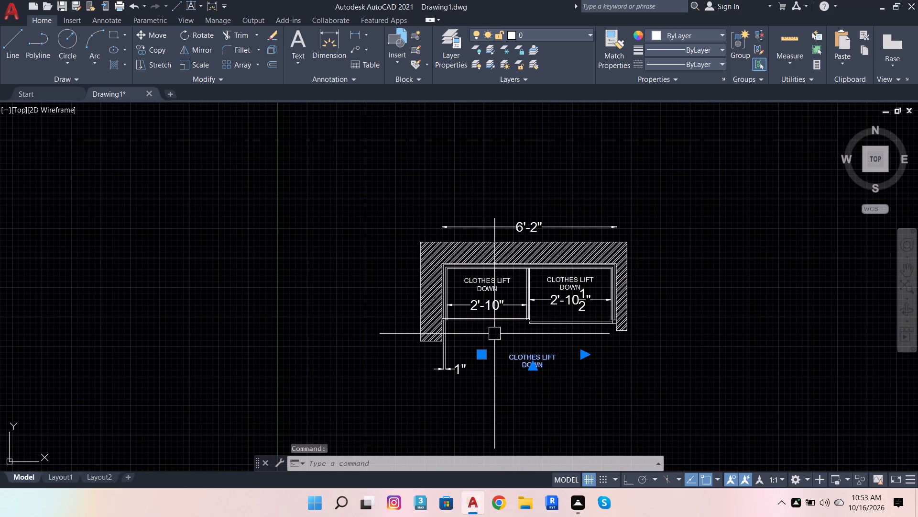
{"action": "key", "text": "shift+Delete"}
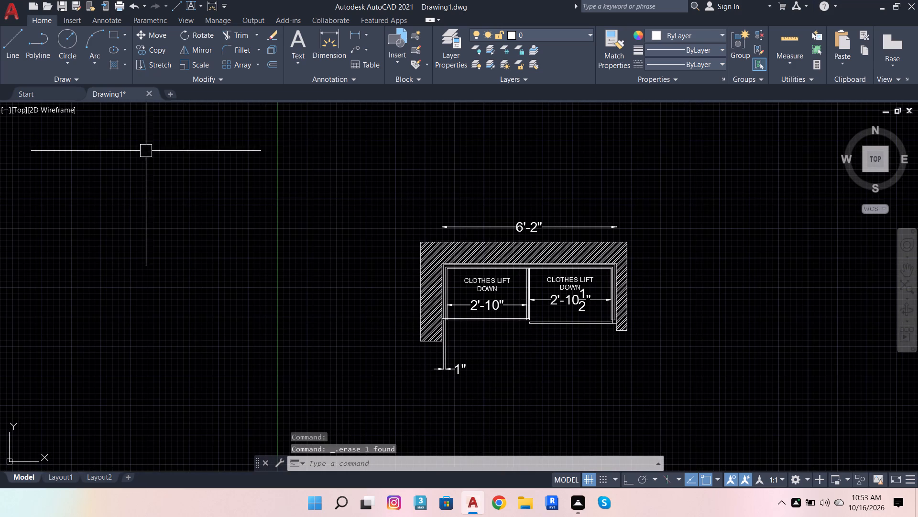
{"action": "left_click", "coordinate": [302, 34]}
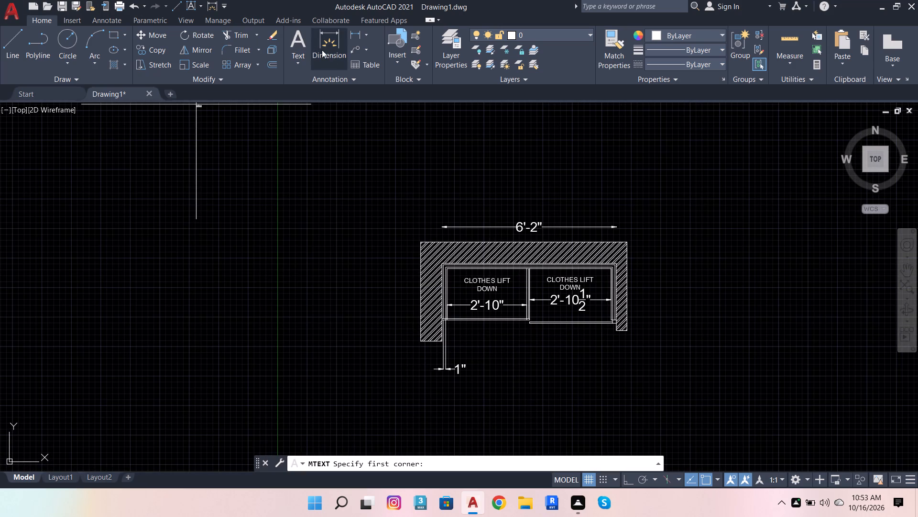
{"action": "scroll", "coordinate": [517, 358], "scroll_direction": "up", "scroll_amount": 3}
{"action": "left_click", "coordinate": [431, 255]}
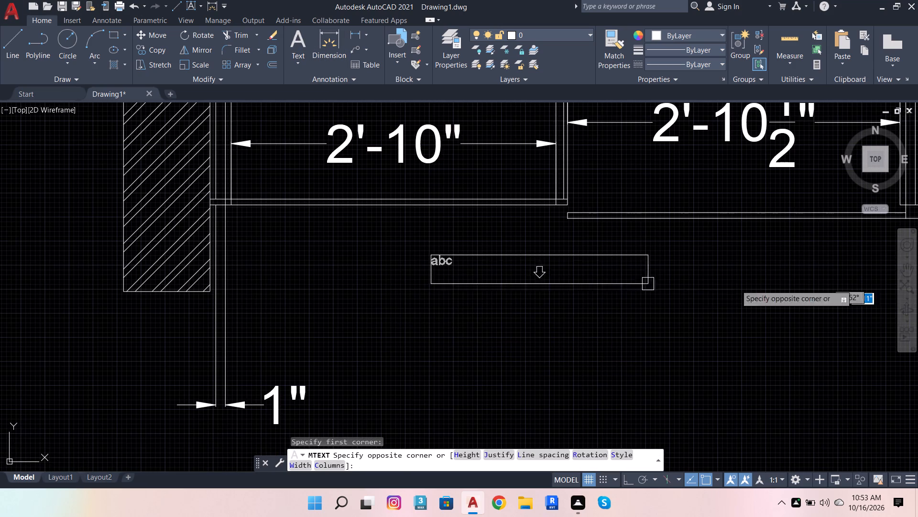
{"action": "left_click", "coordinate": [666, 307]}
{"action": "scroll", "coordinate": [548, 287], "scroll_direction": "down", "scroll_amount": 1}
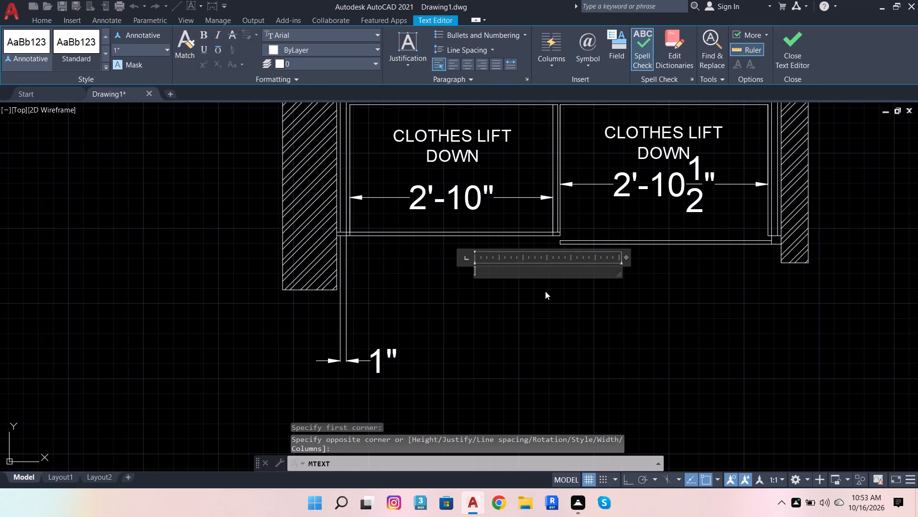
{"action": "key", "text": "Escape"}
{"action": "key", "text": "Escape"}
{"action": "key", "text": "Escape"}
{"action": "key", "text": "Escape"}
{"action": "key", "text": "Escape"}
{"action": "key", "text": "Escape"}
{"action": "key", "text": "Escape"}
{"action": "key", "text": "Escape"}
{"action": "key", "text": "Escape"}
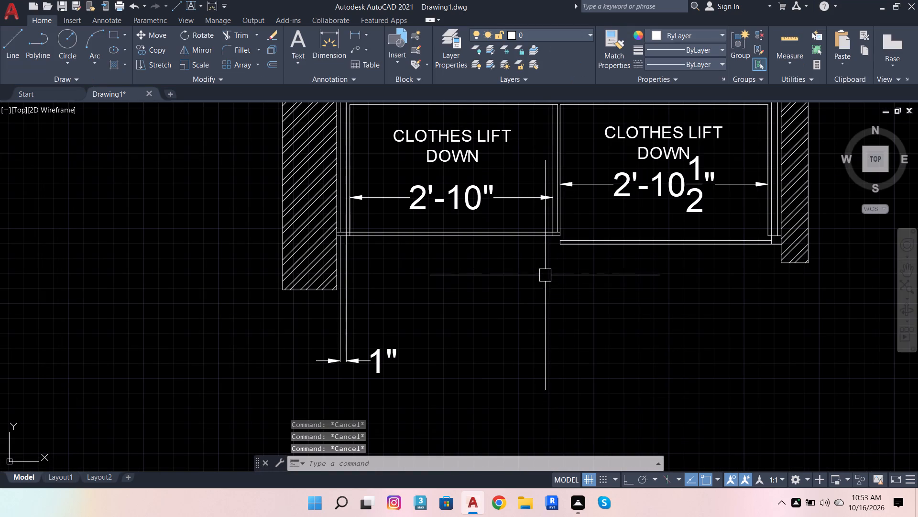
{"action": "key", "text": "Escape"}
With TEXTSIZE set to 2, add centre-justified multiline text SLIDE below the left compartment's bottom strip.
{"action": "type", "text": "TEX"}
{"action": "left_click", "coordinate": [567, 360]}
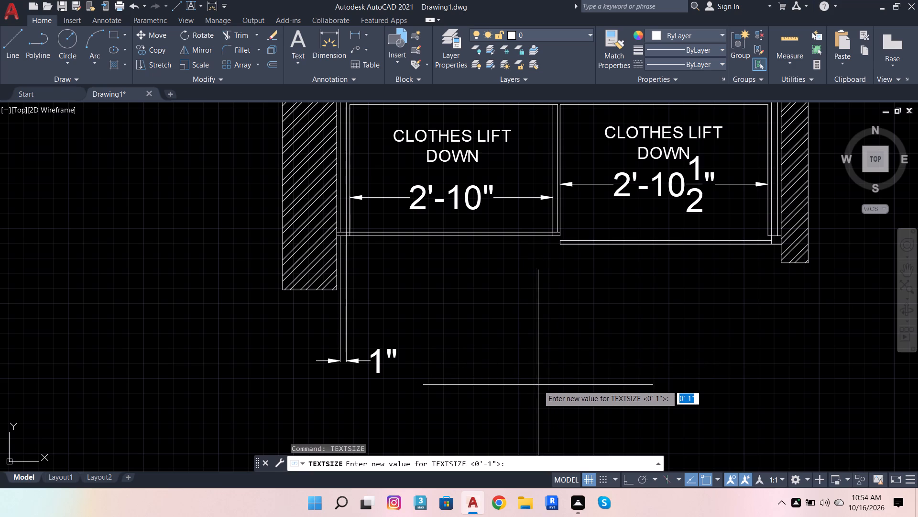
{"action": "left_click", "coordinate": [537, 458]}
{"action": "key", "text": "2"}
{"action": "key", "text": "Return"}
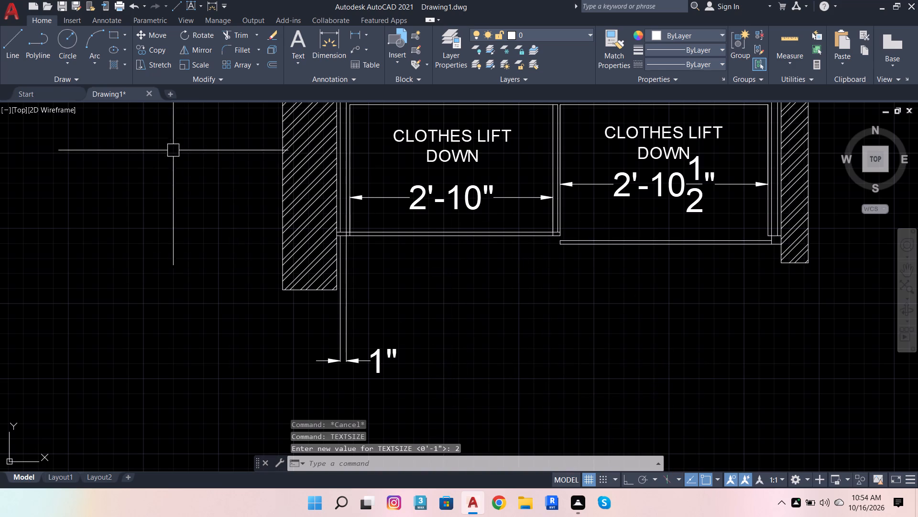
{"action": "left_click", "coordinate": [300, 30]}
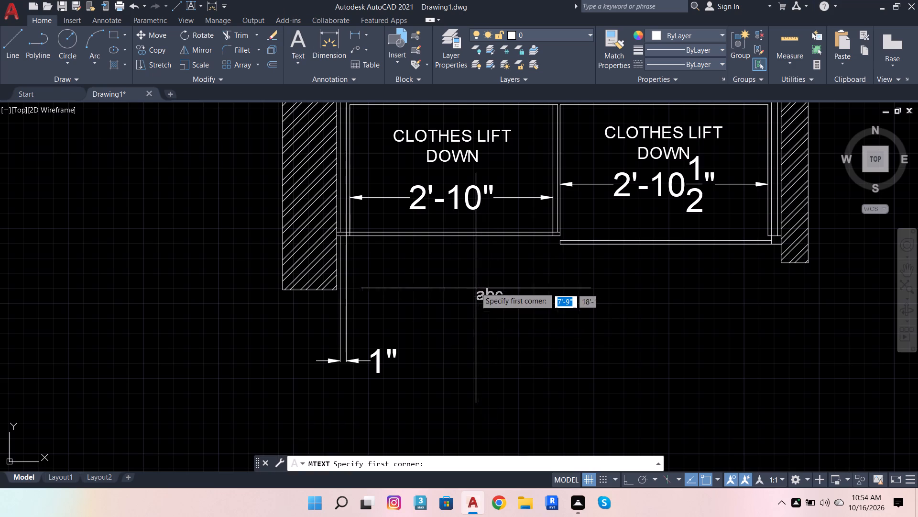
{"action": "left_click", "coordinate": [412, 263]}
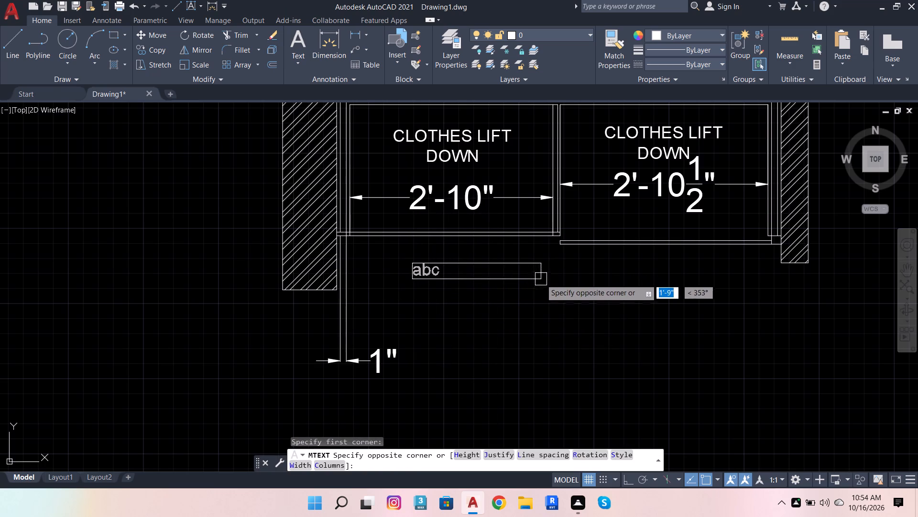
{"action": "left_click", "coordinate": [537, 290]}
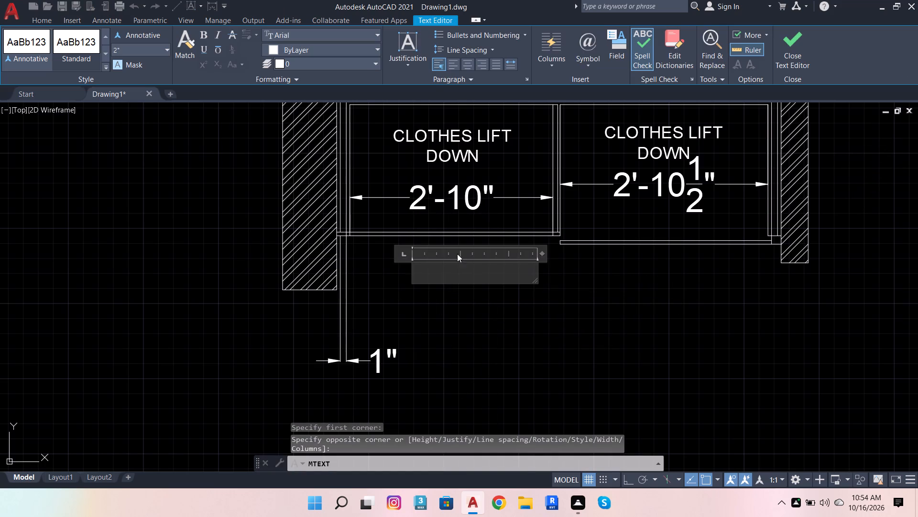
{"action": "left_click", "coordinate": [468, 63]}
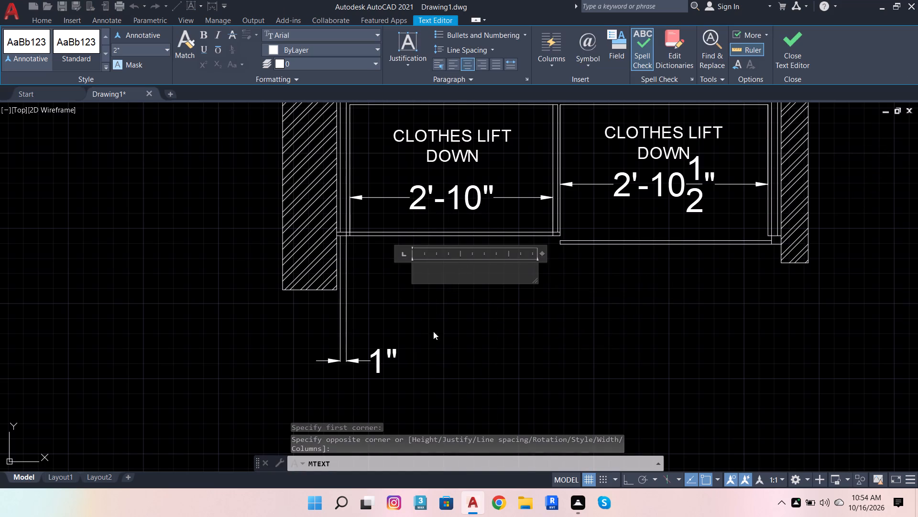
{"action": "left_click", "coordinate": [481, 267]}
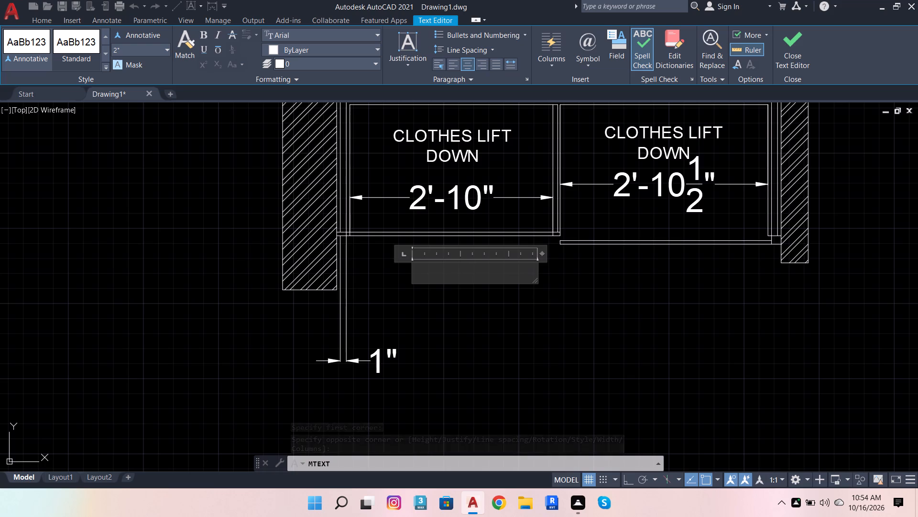
{"action": "type", "text": "SLI"}
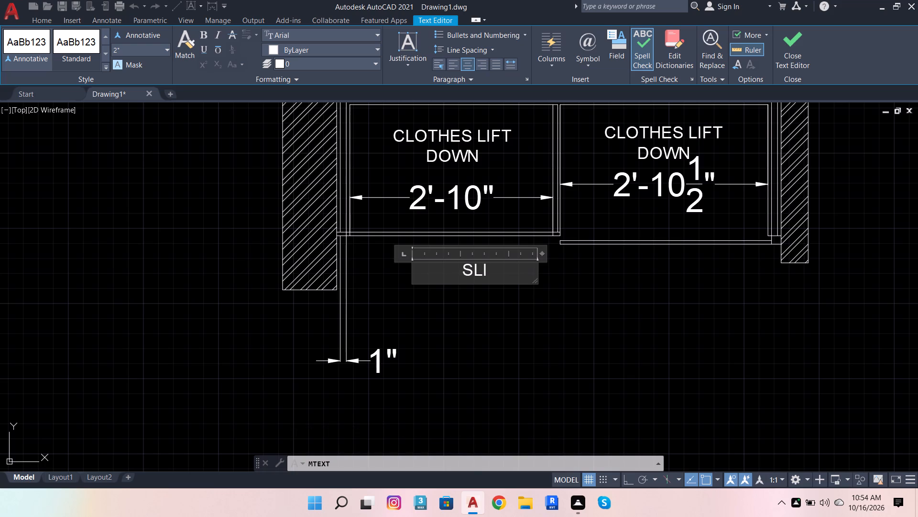
{"action": "type", "text": "DE"}
{"action": "left_click", "coordinate": [530, 306]}
Copy the SLIDE text horizontally about 2'-4" to sit below the right compartment's bottom strip.
{"action": "left_click", "coordinate": [489, 257]}
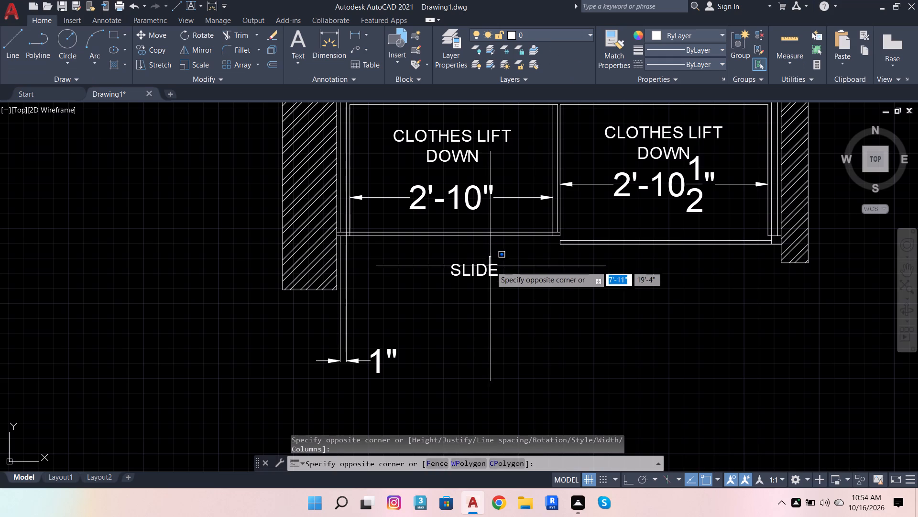
{"action": "left_click", "coordinate": [464, 280]}
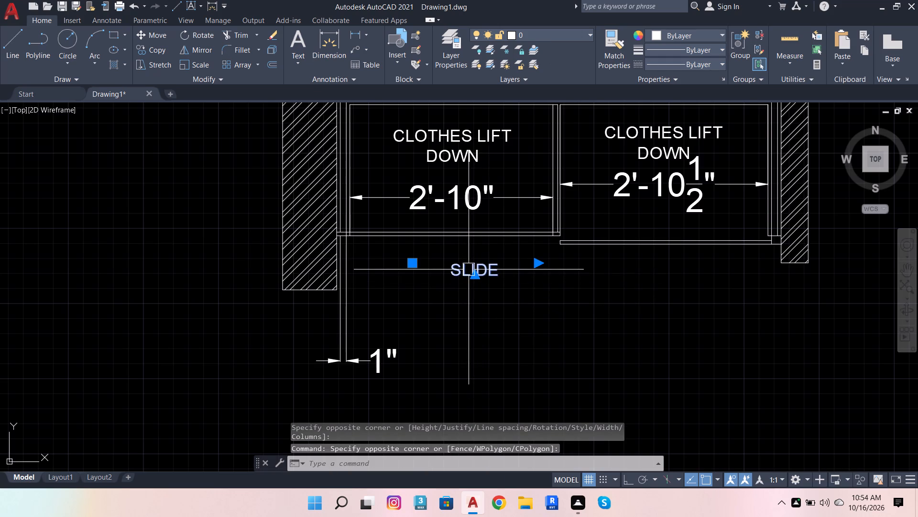
{"action": "key", "text": "c"}
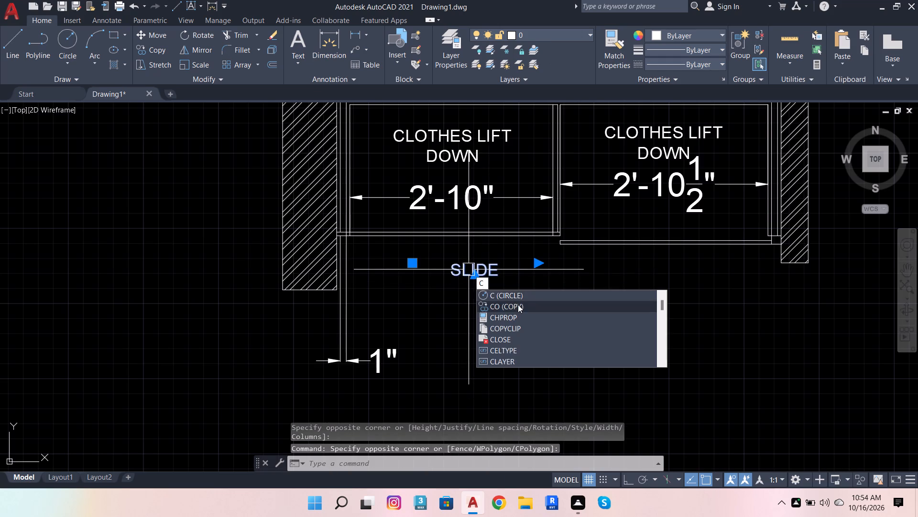
{"action": "left_click", "coordinate": [518, 305]}
{"action": "left_click", "coordinate": [462, 267]}
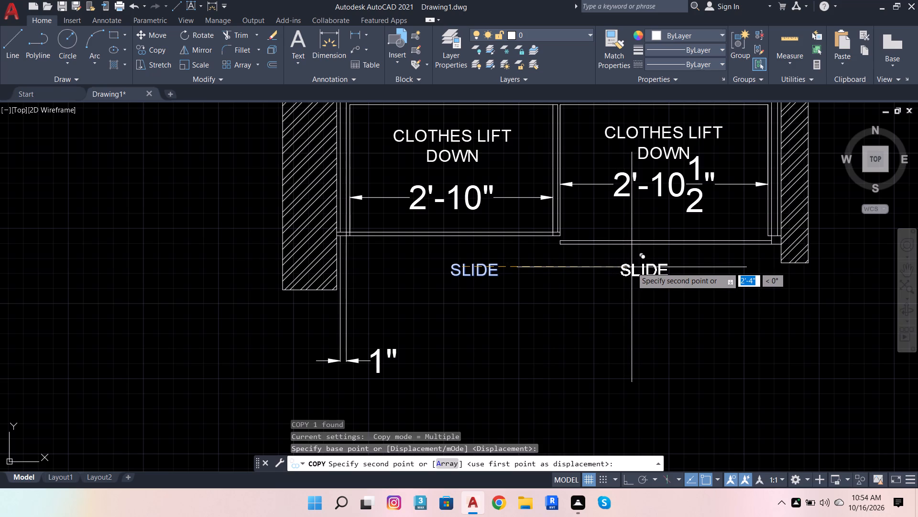
{"action": "left_click", "coordinate": [632, 267]}
{"action": "key", "text": "Escape"}
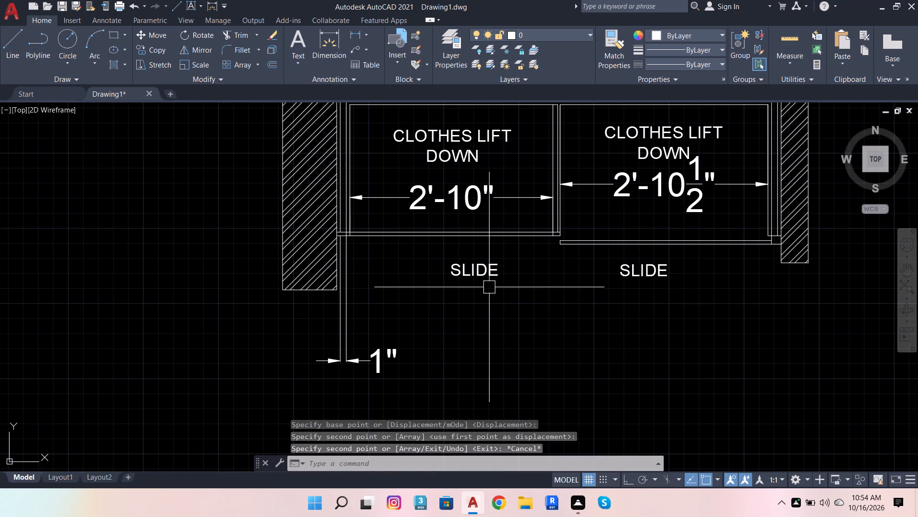
{"action": "key", "text": "Escape"}
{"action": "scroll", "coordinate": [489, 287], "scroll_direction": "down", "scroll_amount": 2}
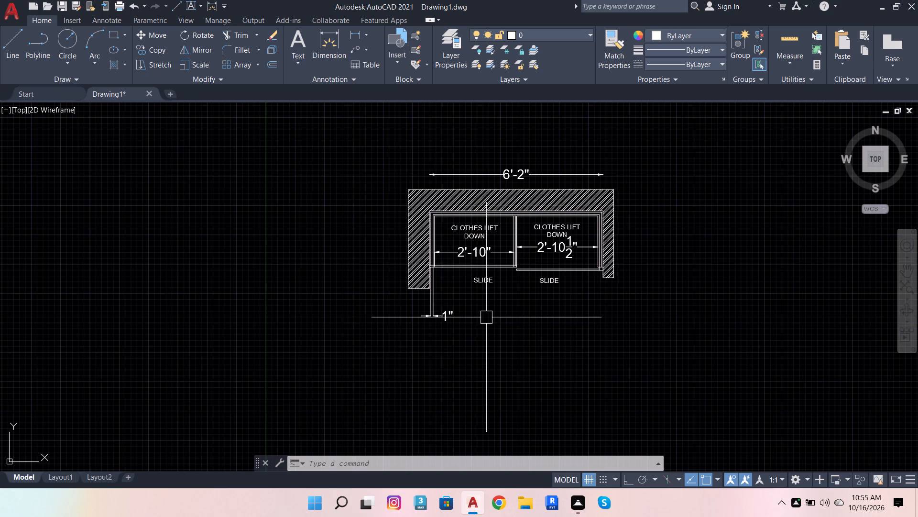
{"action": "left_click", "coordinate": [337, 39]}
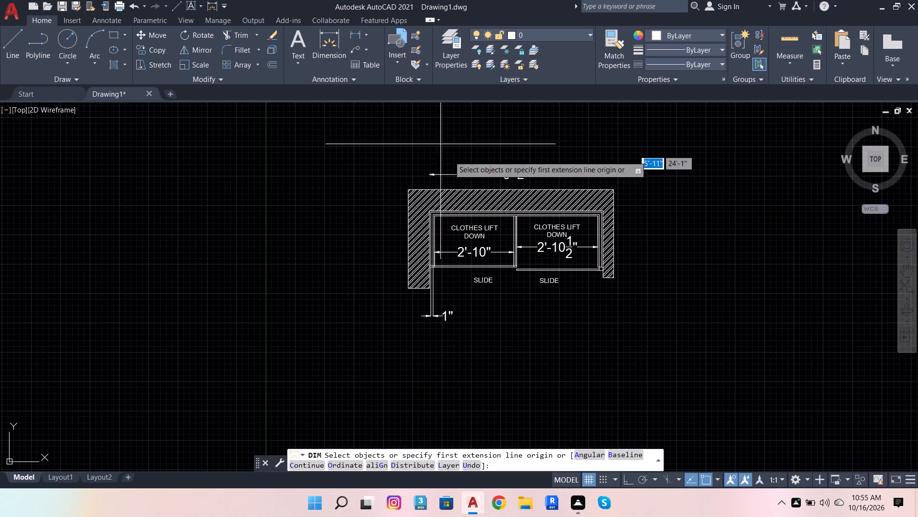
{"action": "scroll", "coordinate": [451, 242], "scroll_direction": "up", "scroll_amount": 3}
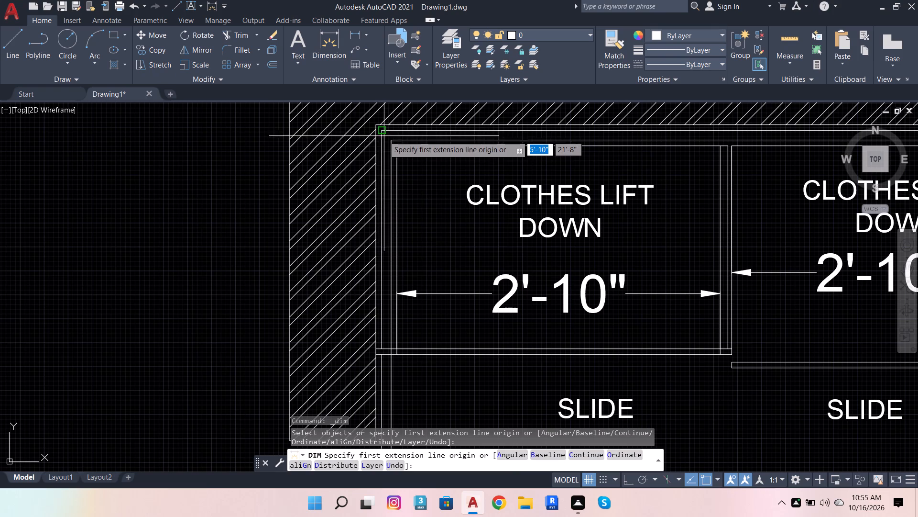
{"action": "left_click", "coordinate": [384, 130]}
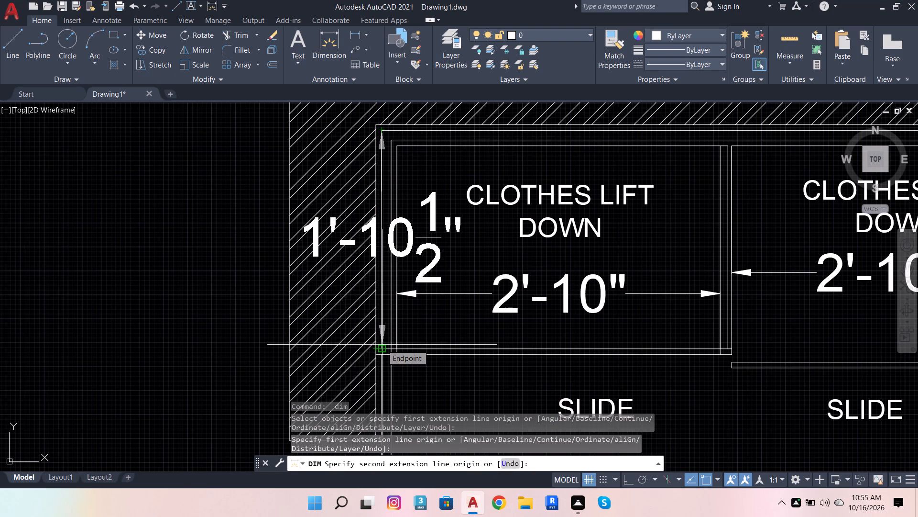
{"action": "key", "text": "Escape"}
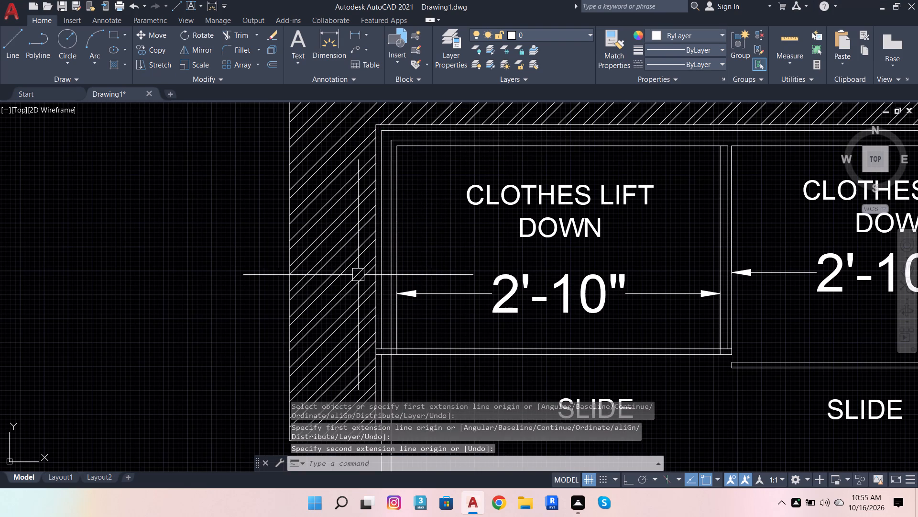
Dimension the room's depth along the inner face of the left wall, from the top corner to the bottom strip's lower edge.
{"action": "left_click", "coordinate": [331, 43]}
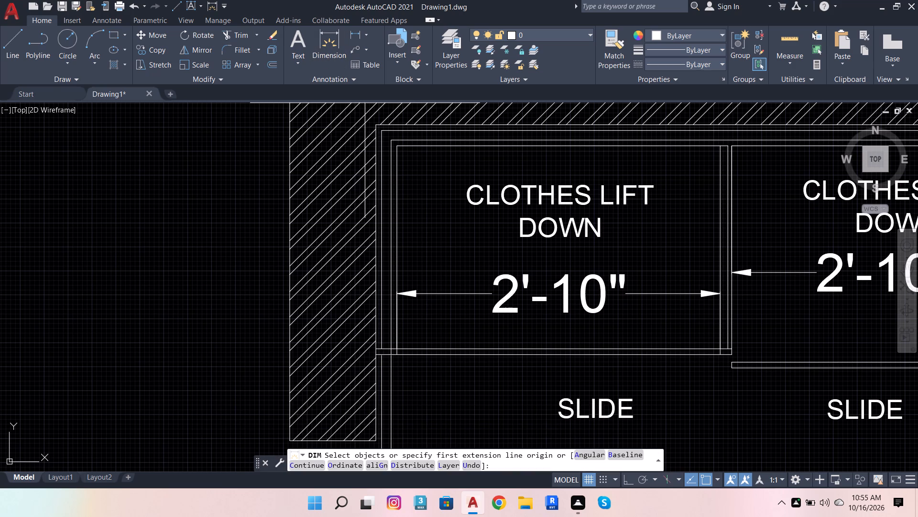
{"action": "left_click", "coordinate": [376, 130]}
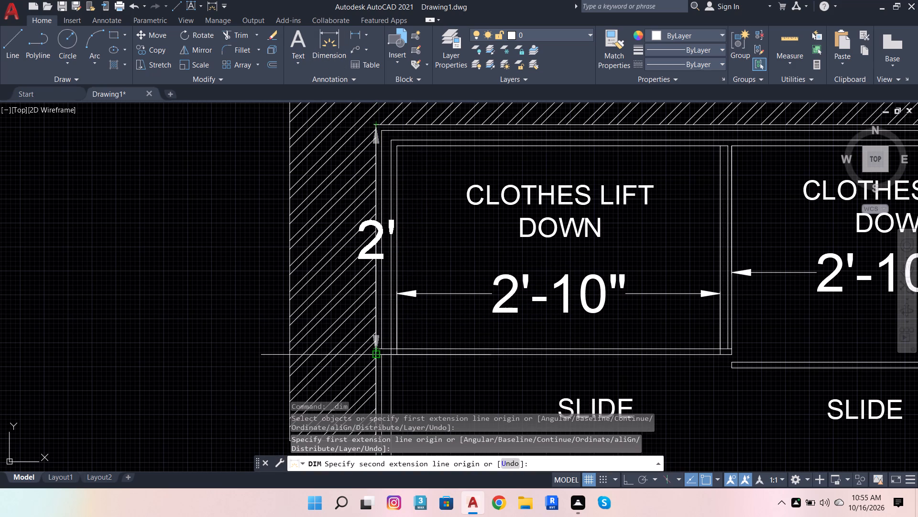
{"action": "left_click", "coordinate": [379, 357]}
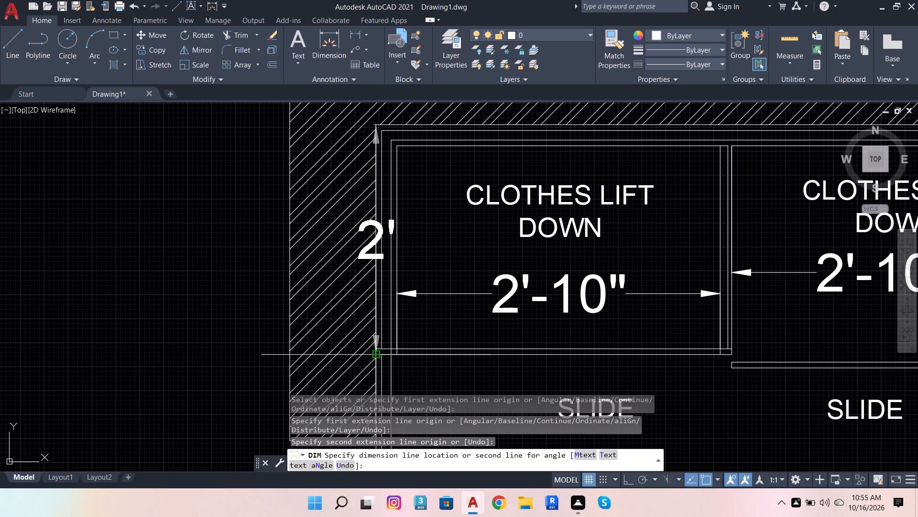
{"action": "left_click", "coordinate": [379, 357]}
{"action": "key", "text": "space"}
Move the depth dimension horizontally out past the left hatched wall, with Ortho on.
{"action": "left_click", "coordinate": [377, 342]}
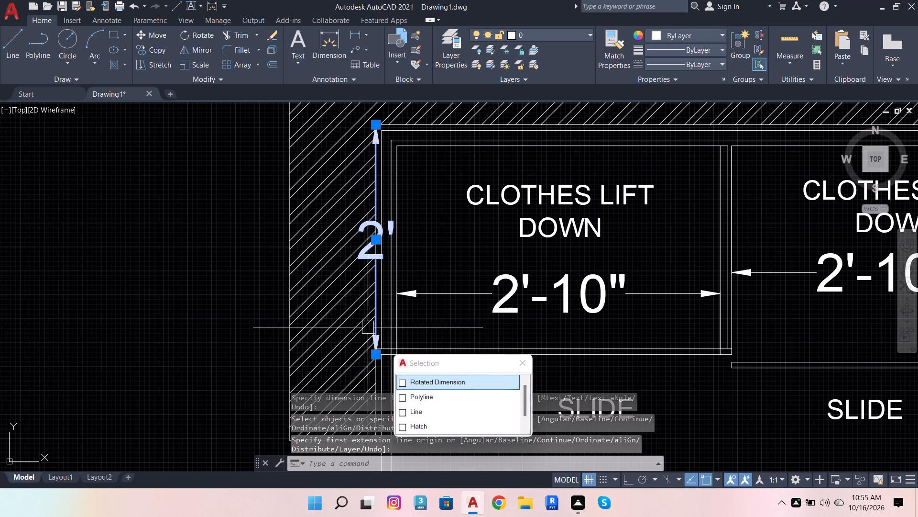
{"action": "left_click", "coordinate": [157, 34]}
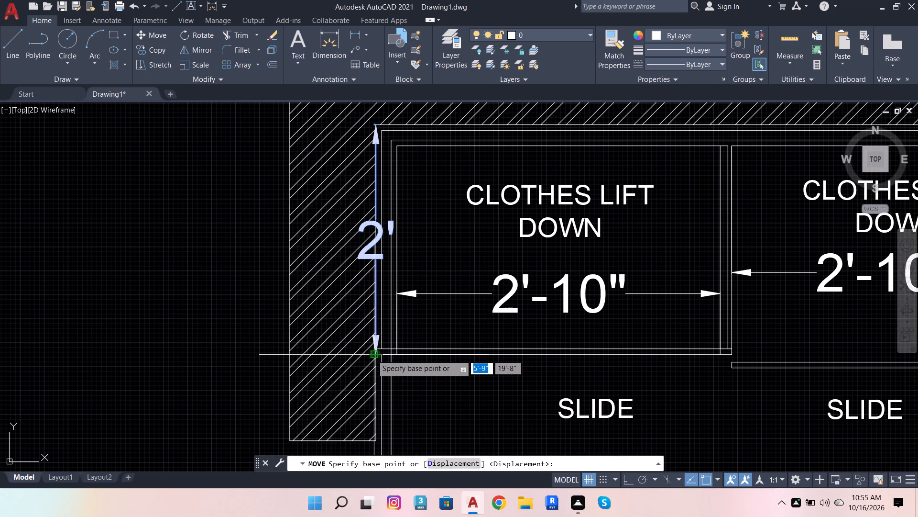
{"action": "scroll", "coordinate": [372, 355], "scroll_direction": "up", "scroll_amount": 3}
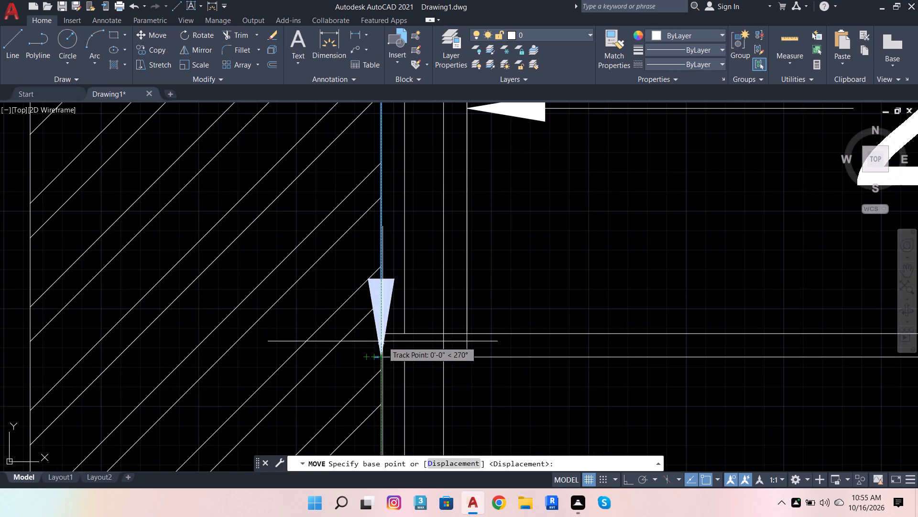
{"action": "left_click", "coordinate": [385, 355]}
{"action": "scroll", "coordinate": [411, 348], "scroll_direction": "down", "scroll_amount": 3}
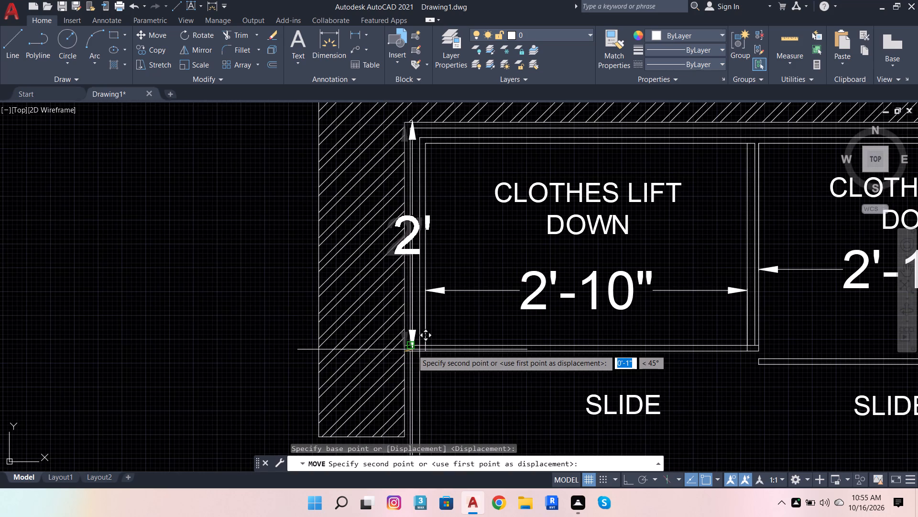
{"action": "left_click", "coordinate": [626, 479]}
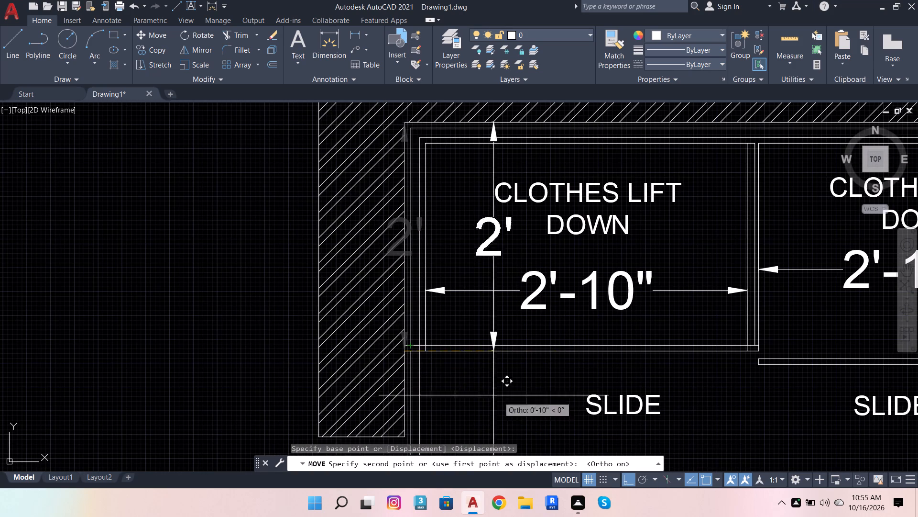
{"action": "left_click", "coordinate": [275, 354]}
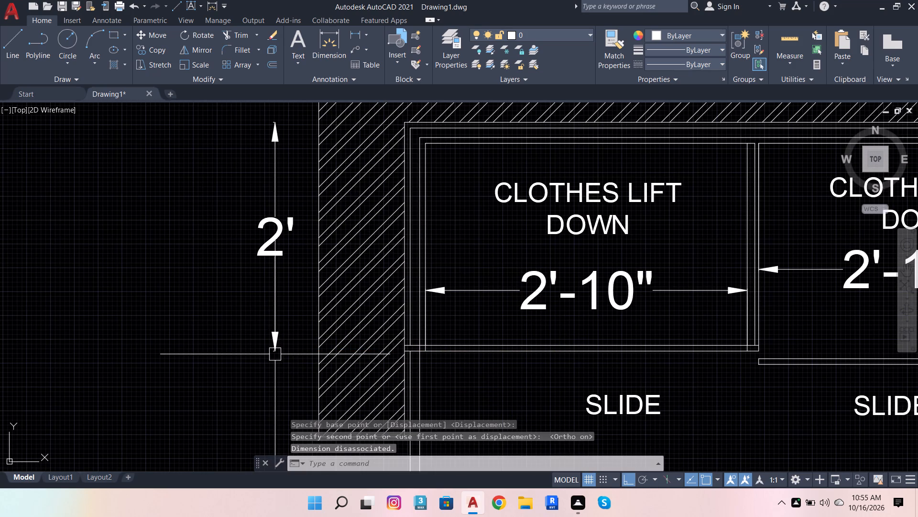
{"action": "key", "text": "Escape"}
{"action": "key", "text": "Escape"}
{"action": "key", "text": "Escape"}
{"action": "key", "text": "Escape"}
{"action": "key", "text": "Escape"}
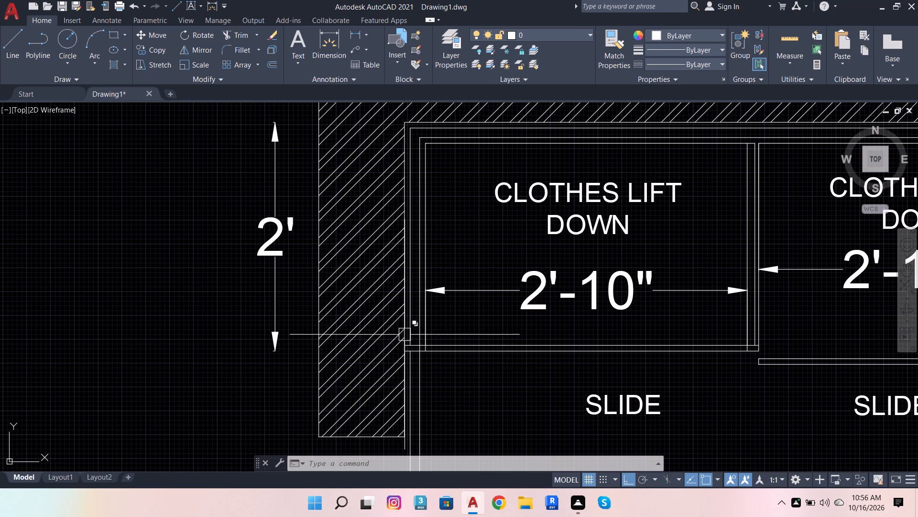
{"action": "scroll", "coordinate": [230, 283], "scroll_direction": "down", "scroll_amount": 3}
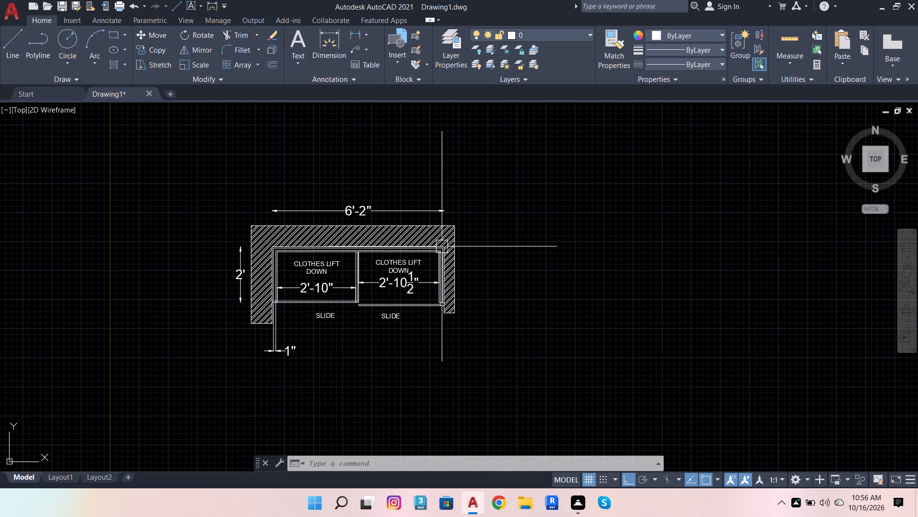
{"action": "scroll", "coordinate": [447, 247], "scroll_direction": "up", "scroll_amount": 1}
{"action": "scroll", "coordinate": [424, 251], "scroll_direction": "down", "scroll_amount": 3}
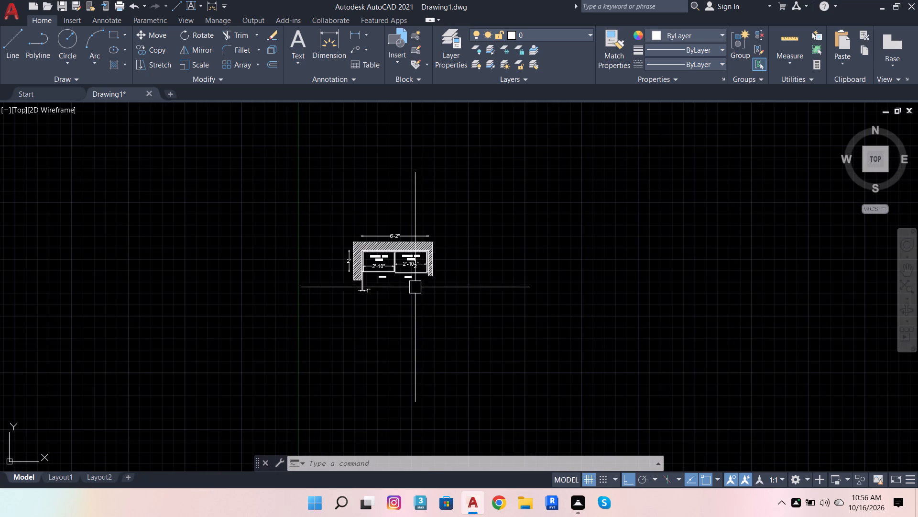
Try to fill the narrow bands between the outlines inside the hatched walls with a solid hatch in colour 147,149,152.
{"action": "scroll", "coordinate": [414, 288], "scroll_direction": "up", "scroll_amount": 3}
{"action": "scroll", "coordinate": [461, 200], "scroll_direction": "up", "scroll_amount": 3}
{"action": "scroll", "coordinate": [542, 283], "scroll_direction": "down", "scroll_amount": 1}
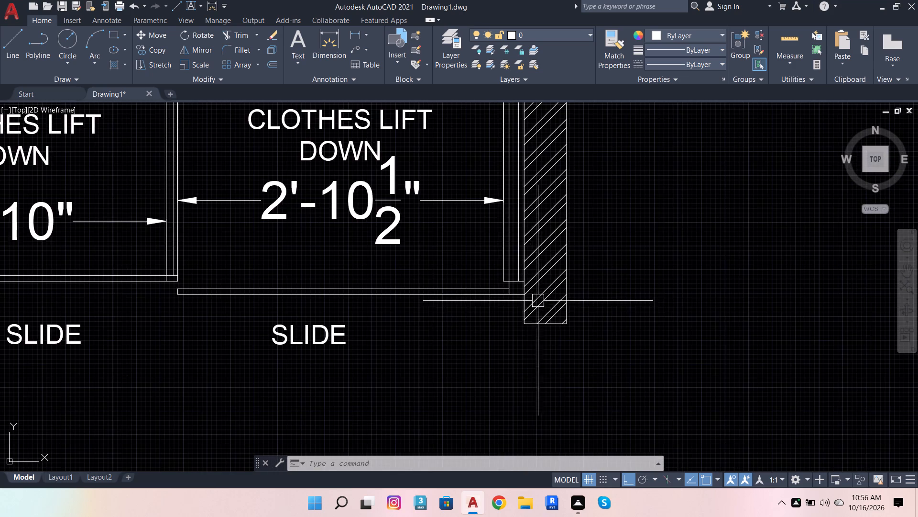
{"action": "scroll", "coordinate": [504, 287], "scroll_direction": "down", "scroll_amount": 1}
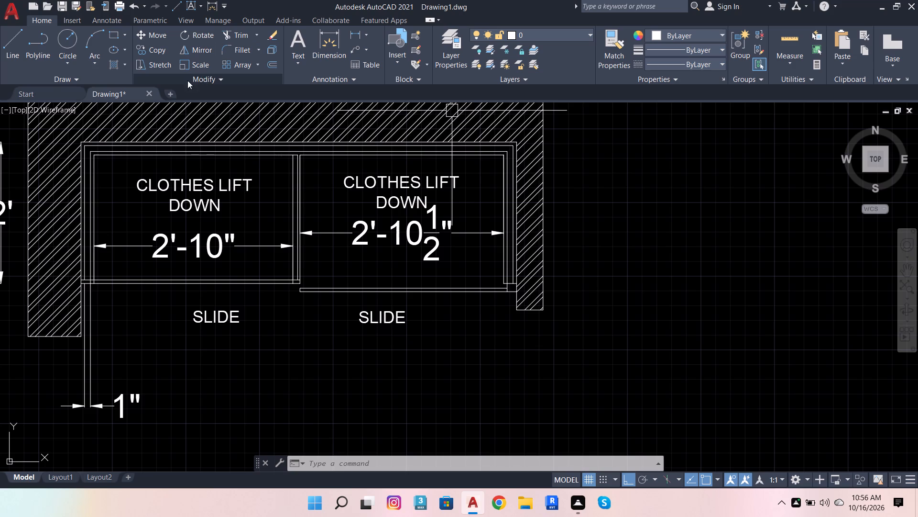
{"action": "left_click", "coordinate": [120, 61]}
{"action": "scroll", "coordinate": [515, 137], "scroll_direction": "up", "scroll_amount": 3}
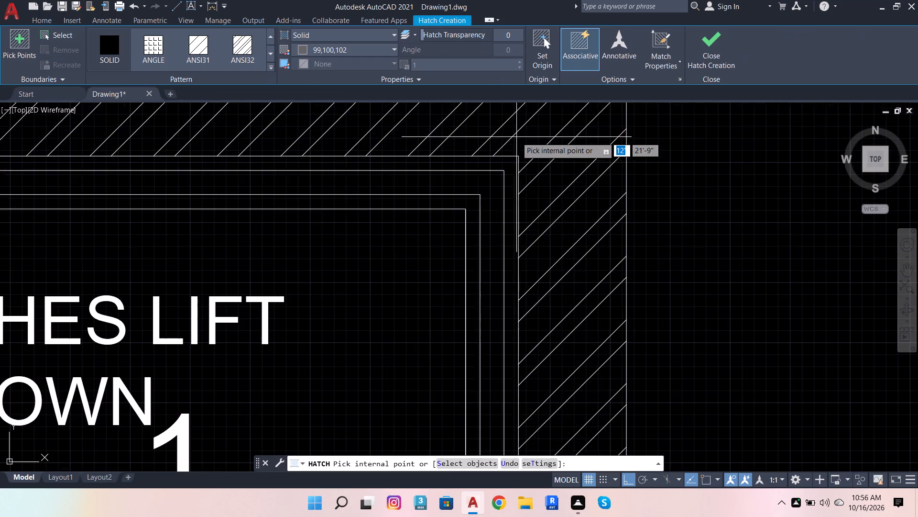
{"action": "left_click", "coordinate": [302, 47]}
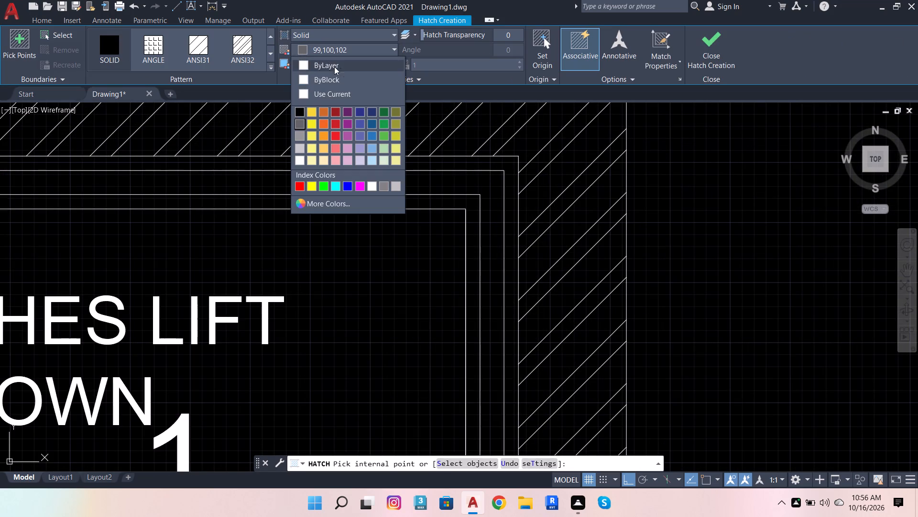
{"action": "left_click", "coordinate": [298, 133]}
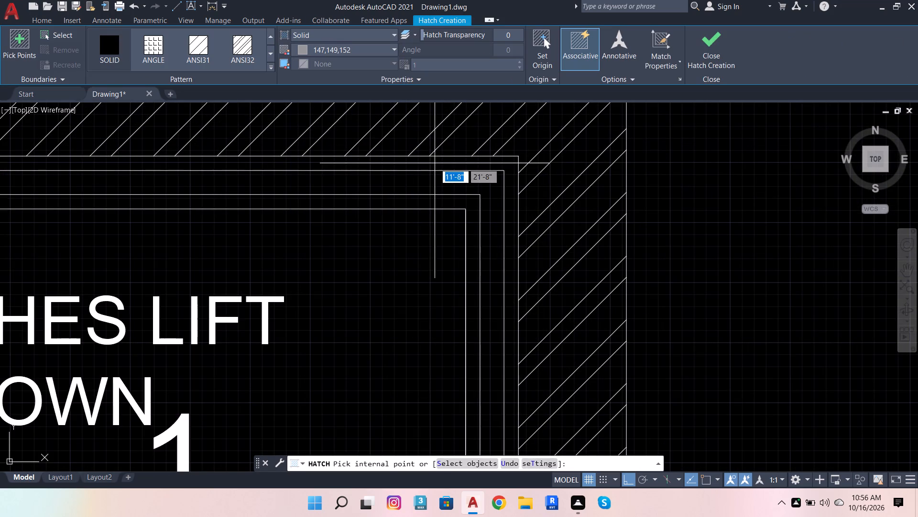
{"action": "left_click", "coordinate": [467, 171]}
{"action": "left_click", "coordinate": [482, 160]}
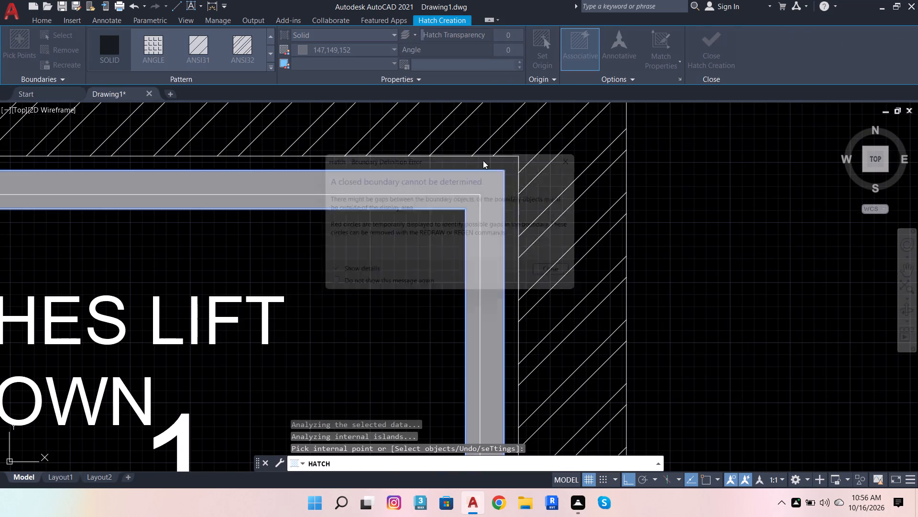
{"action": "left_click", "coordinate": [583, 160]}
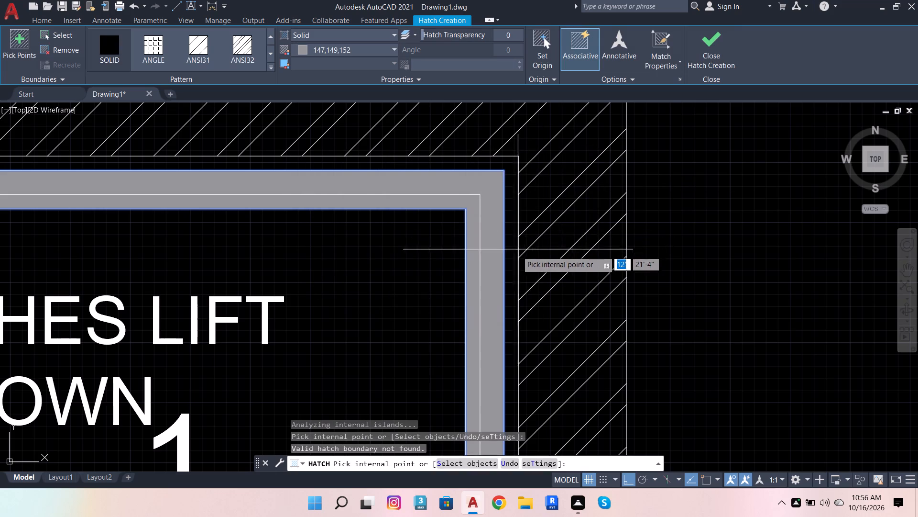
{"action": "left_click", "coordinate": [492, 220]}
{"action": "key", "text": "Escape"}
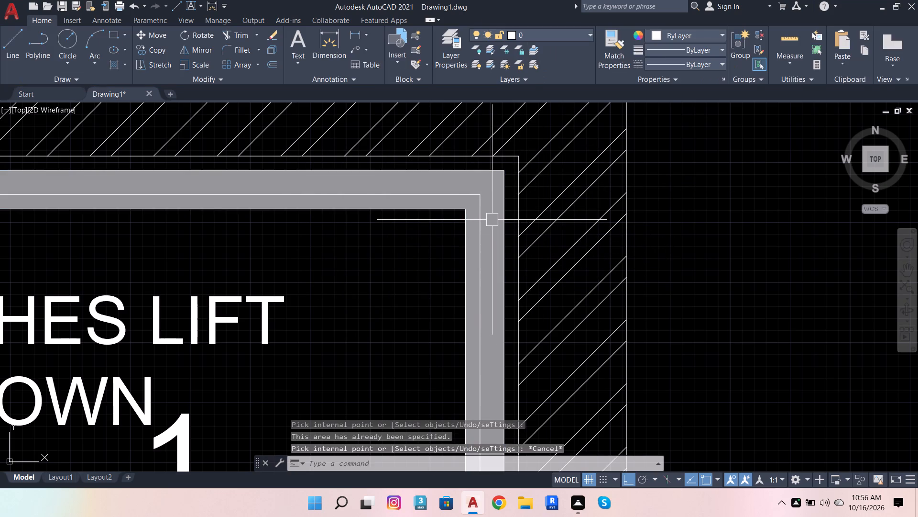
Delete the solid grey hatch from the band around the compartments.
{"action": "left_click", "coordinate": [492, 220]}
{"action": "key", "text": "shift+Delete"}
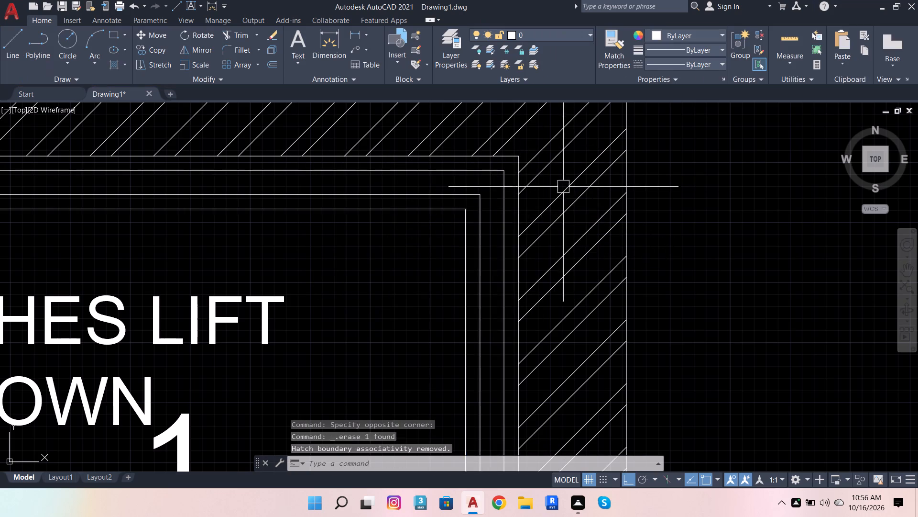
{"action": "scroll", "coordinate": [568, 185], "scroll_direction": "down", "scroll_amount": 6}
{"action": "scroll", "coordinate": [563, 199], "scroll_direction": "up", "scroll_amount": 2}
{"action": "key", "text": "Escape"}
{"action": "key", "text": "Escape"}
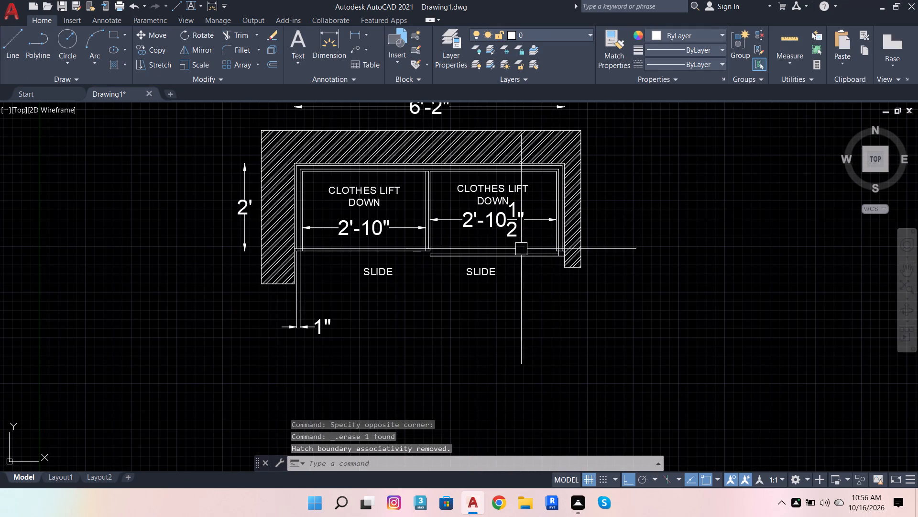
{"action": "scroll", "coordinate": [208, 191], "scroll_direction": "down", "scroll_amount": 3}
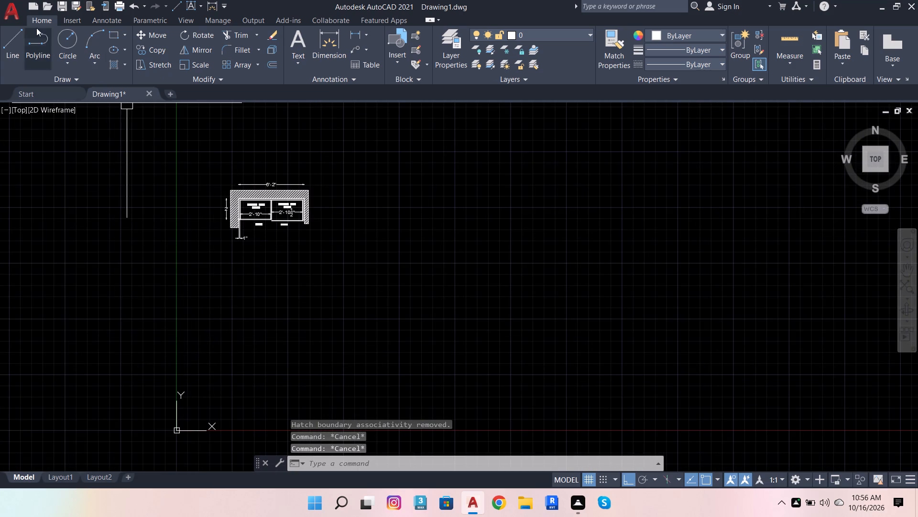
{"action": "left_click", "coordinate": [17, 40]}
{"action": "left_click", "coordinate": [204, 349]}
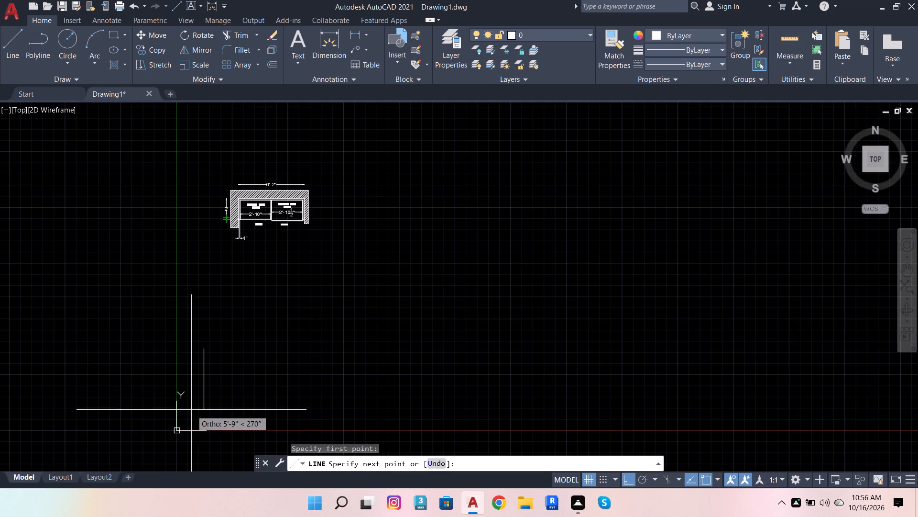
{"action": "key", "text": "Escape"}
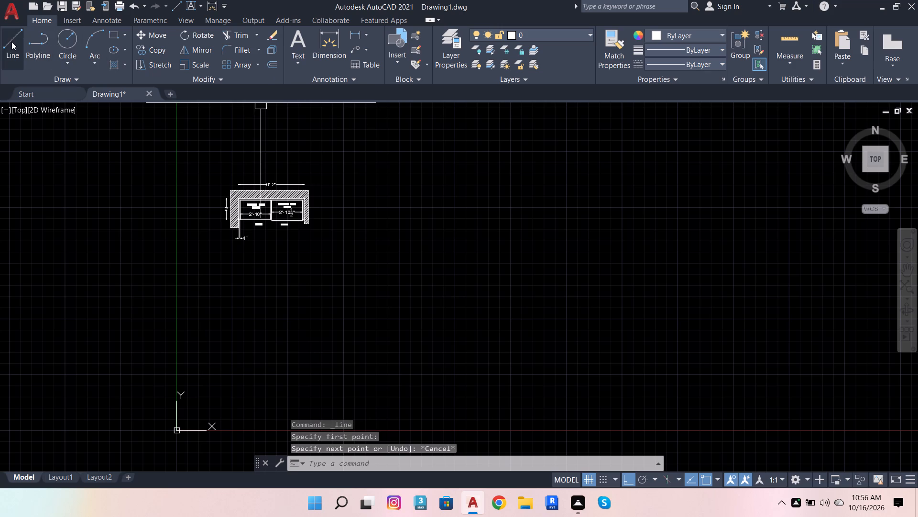
Draw a separate 11' vertical line upward in the empty area below the existing plan, with Ortho on.
{"action": "left_click", "coordinate": [11, 41]}
{"action": "left_click", "coordinate": [195, 403]}
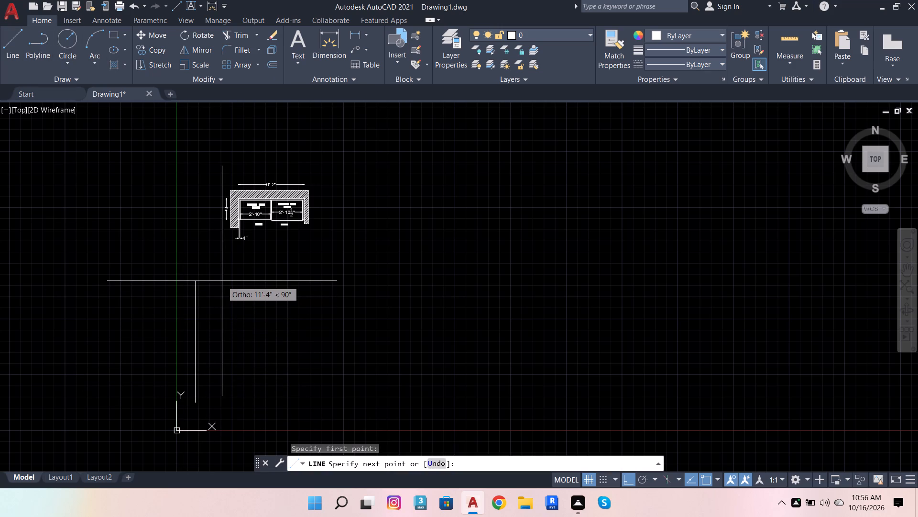
{"action": "type", "text": "11'"}
{"action": "key", "text": "Return"}
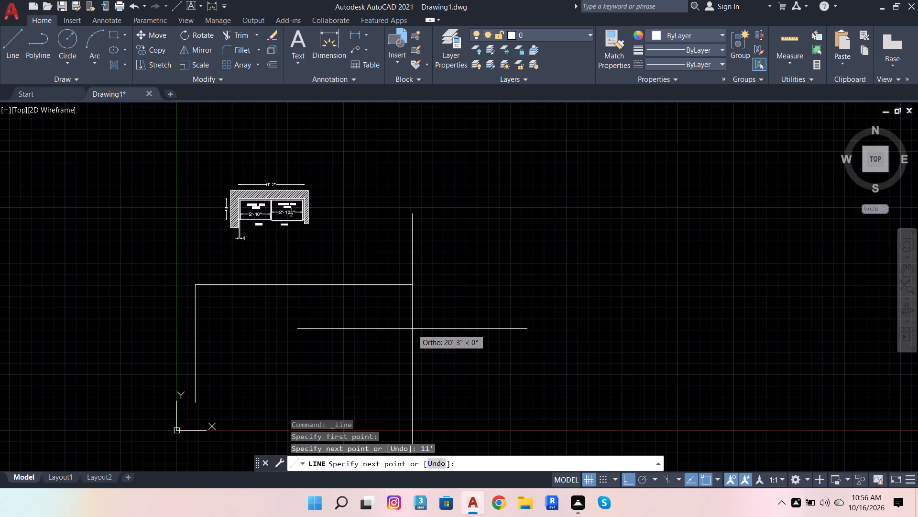
{"action": "key", "text": "ctrl+z"}
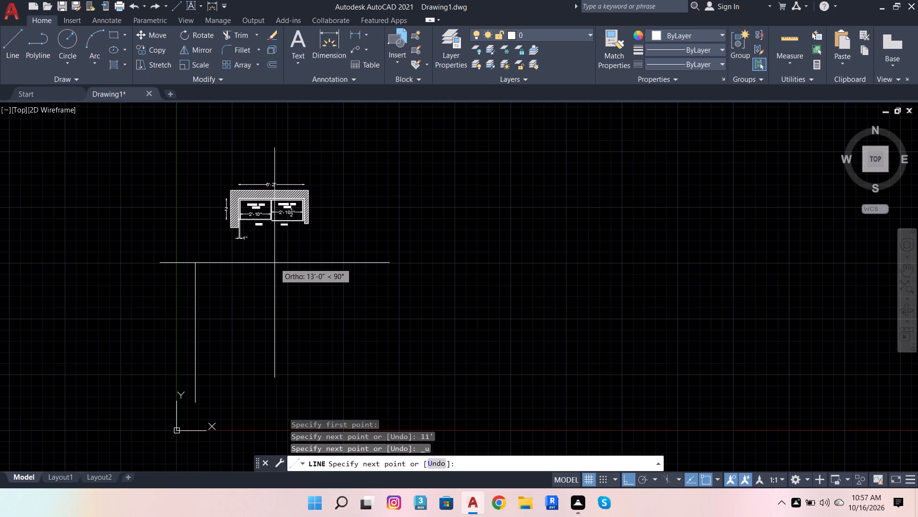
{"action": "type", "text": "11"}
{"action": "key", "text": "apostrophe"}
{"action": "key", "text": "Return"}
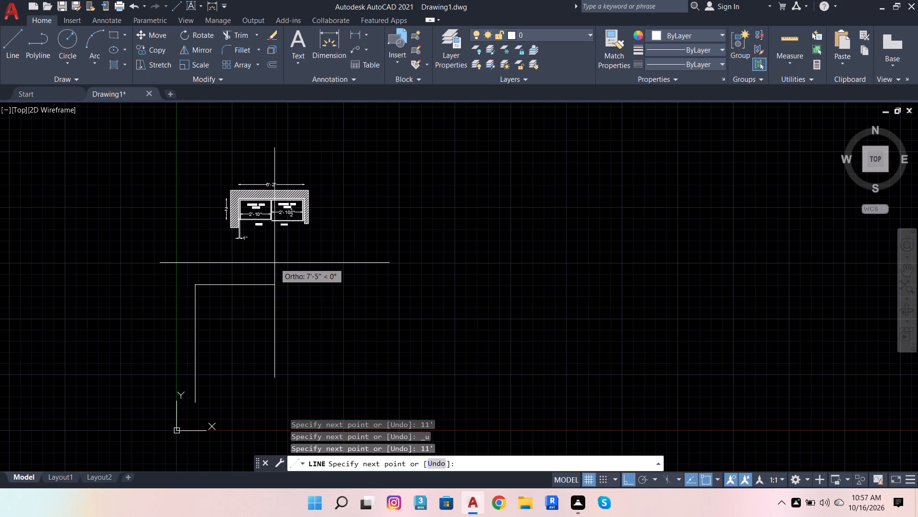
{"action": "key", "text": "space"}
From the lower end of the 11' line, draw consecutive horizontal line segments to the right of 9", 6'2" and 9".
{"action": "key", "text": "space"}
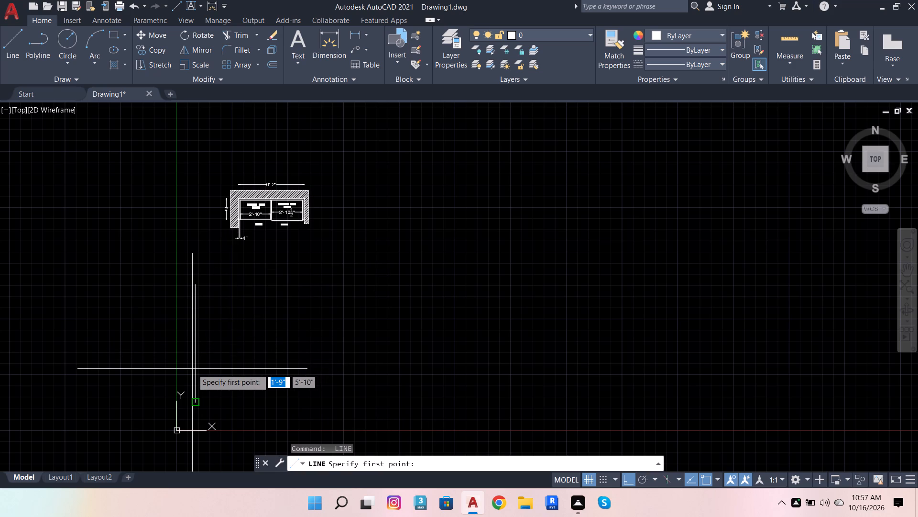
{"action": "left_click", "coordinate": [191, 402]}
{"action": "key", "text": "9"}
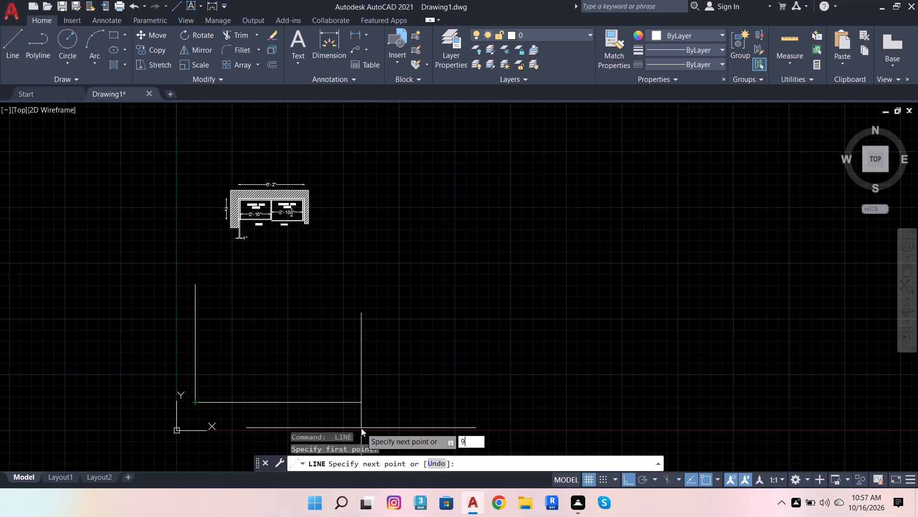
{"action": "key", "text": "Return"}
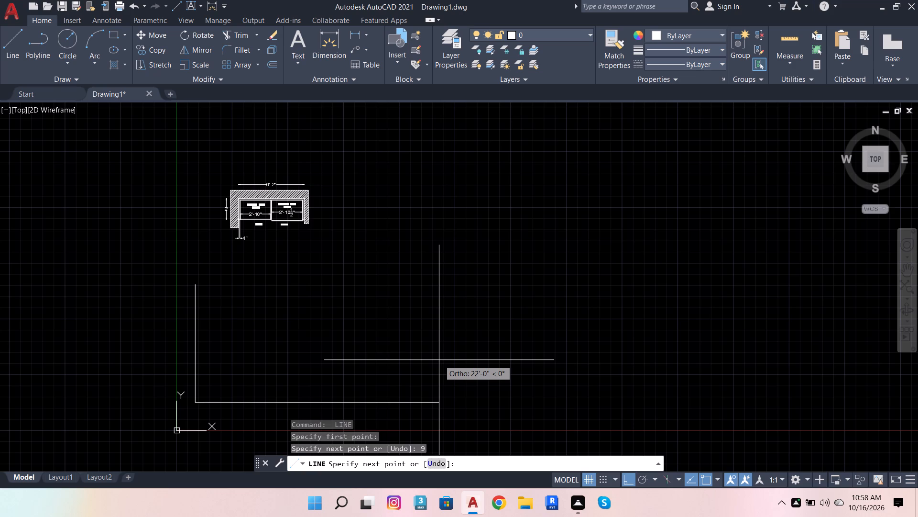
{"action": "type", "text": "6'2"}
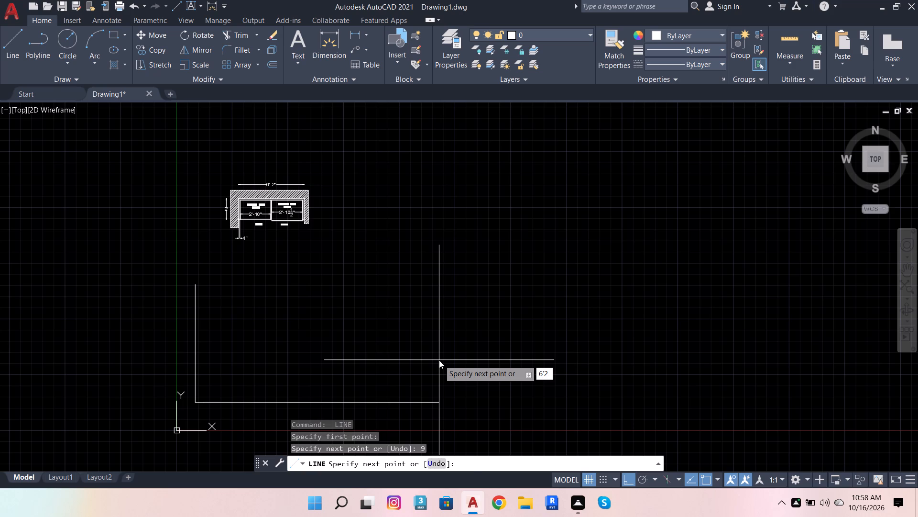
{"action": "key", "text": "Return"}
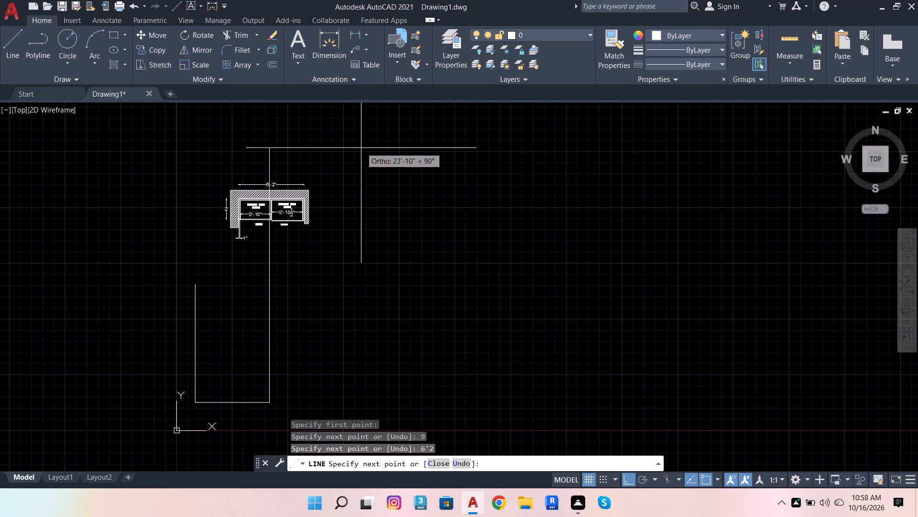
{"action": "key", "text": "9"}
{"action": "key", "text": "Return"}
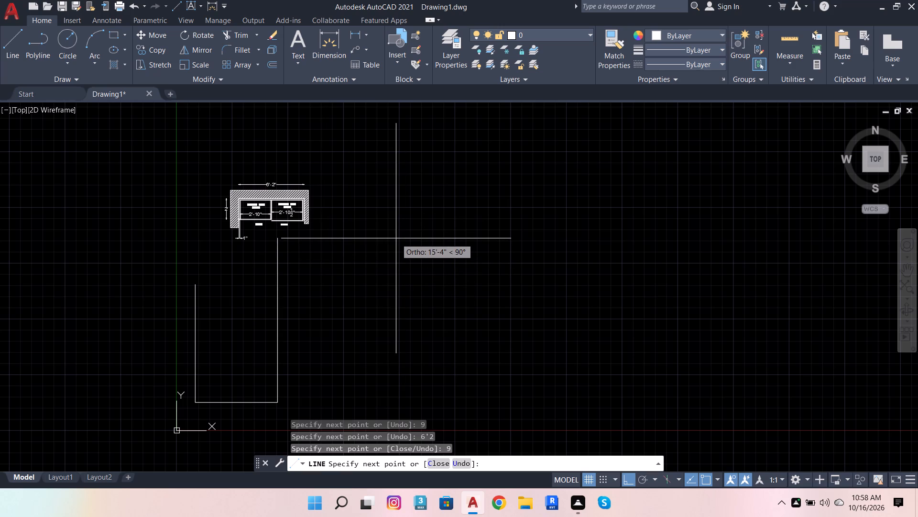
Continue the line vertically upward from the base's right end with segments of 3", 1.6", 0.6" and 7".
{"action": "key", "text": "3"}
{"action": "key", "text": "Return"}
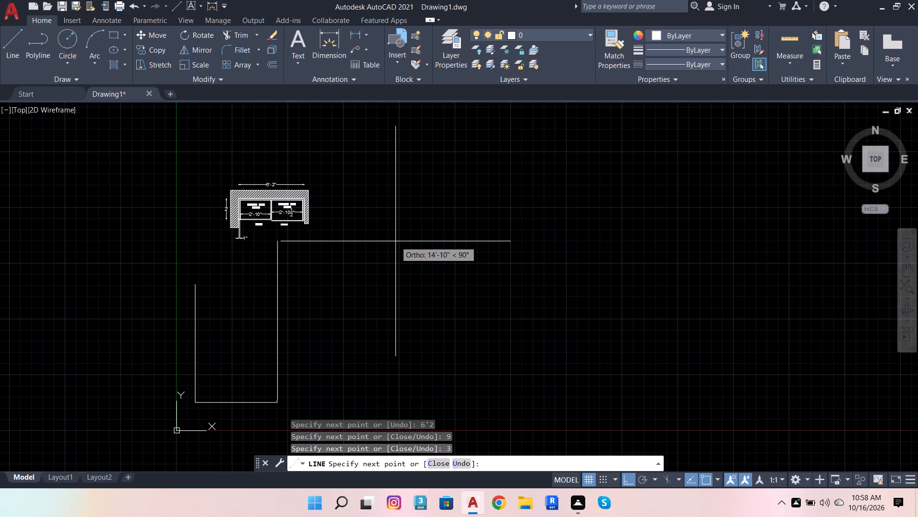
{"action": "key", "text": "7"}
{"action": "key", "text": "Return"}
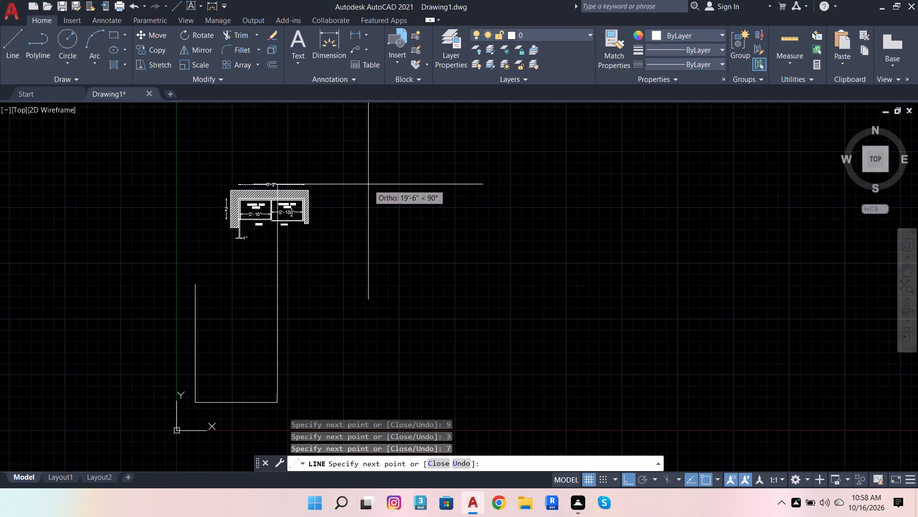
{"action": "key", "text": "ctrl+z"}
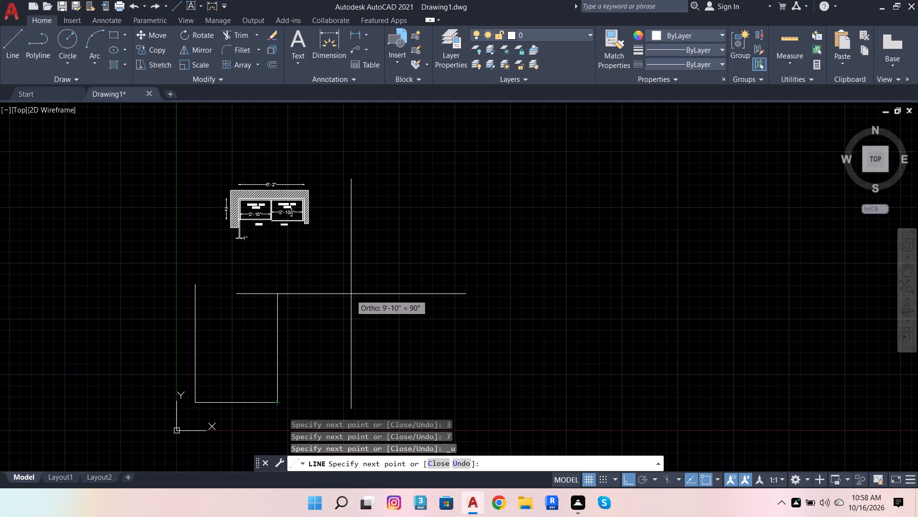
{"action": "type", "text": "1.6"}
{"action": "key", "text": "Return"}
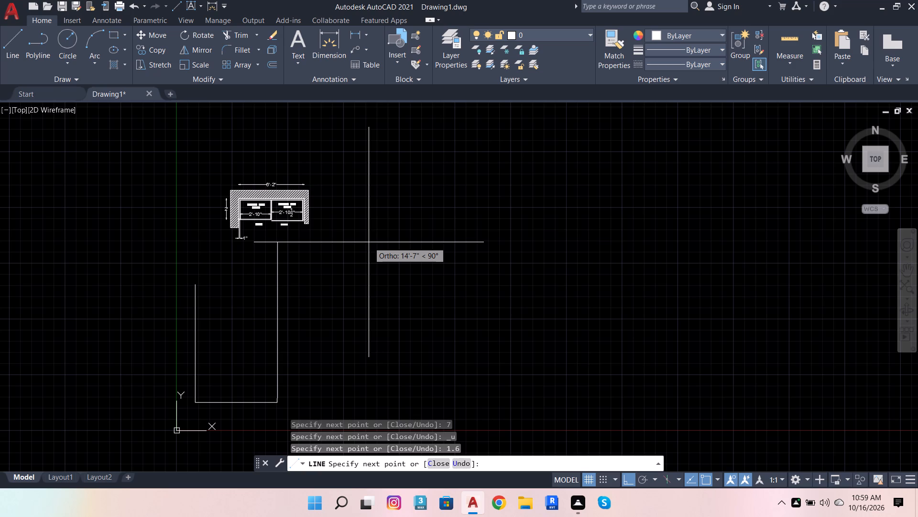
{"action": "key", "text": "6"}
{"action": "key", "text": "Return"}
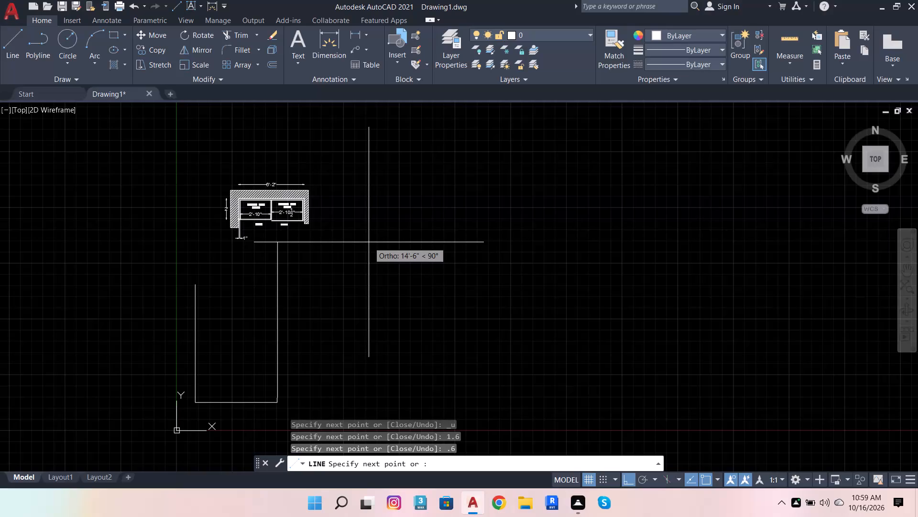
{"action": "key", "text": "7"}
{"action": "key", "text": "Return"}
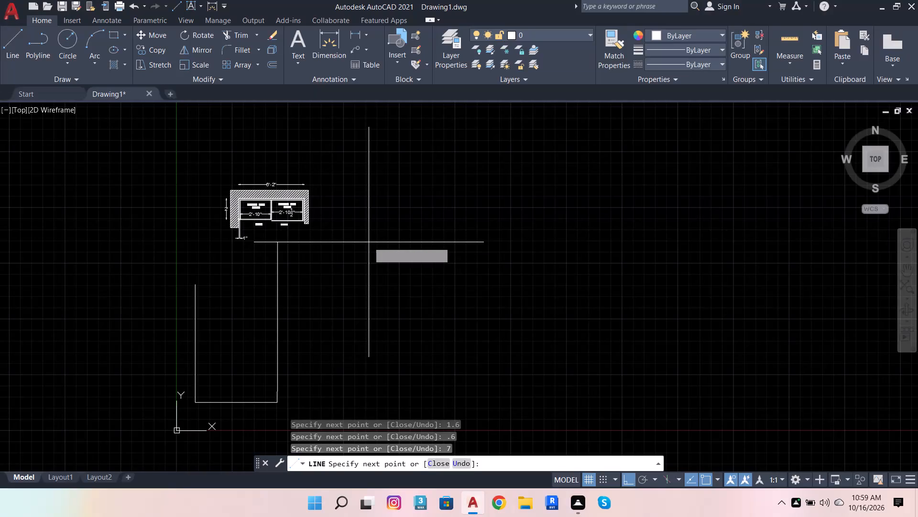
Examine the short vertical segments at the new outline's lower-right corner and the outline's overall shape.
{"action": "scroll", "coordinate": [266, 389], "scroll_direction": "up", "scroll_amount": 3}
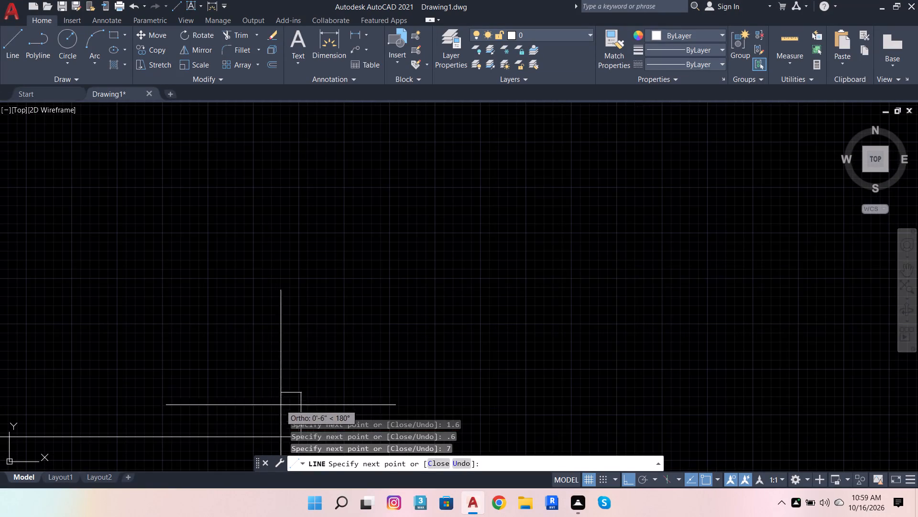
{"action": "scroll", "coordinate": [323, 340], "scroll_direction": "down", "scroll_amount": 3}
{"action": "scroll", "coordinate": [317, 378], "scroll_direction": "up", "scroll_amount": 3}
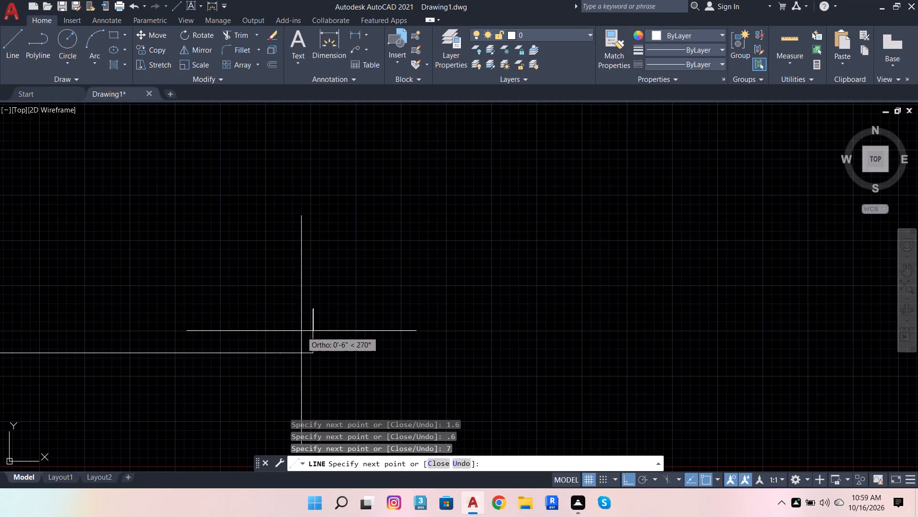
{"action": "scroll", "coordinate": [308, 337], "scroll_direction": "up", "scroll_amount": 3}
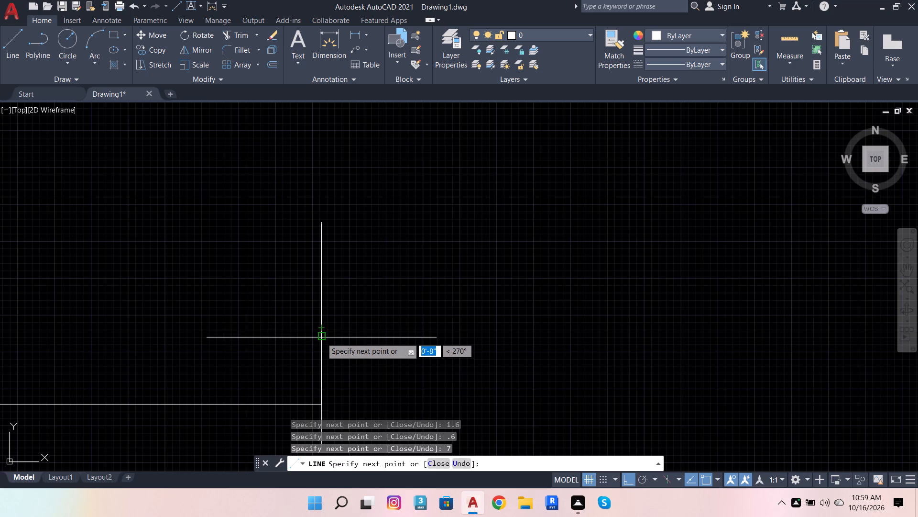
{"action": "scroll", "coordinate": [336, 327], "scroll_direction": "down", "scroll_amount": 3}
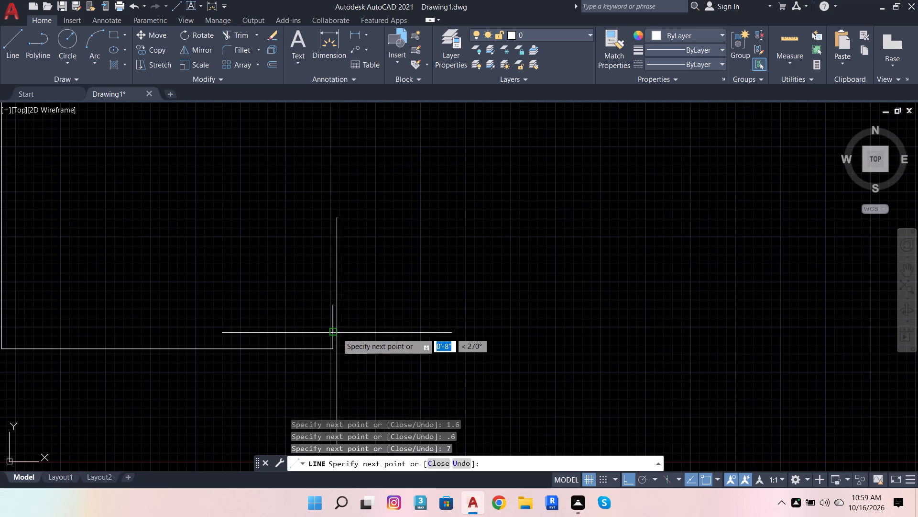
{"action": "scroll", "coordinate": [367, 282], "scroll_direction": "down", "scroll_amount": 2}
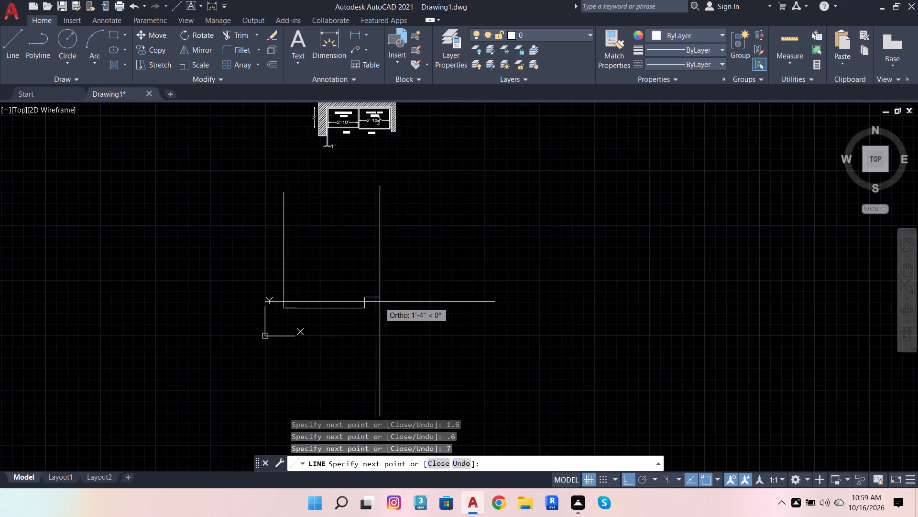
{"action": "scroll", "coordinate": [380, 302], "scroll_direction": "down", "scroll_amount": 2}
{"action": "scroll", "coordinate": [387, 258], "scroll_direction": "up", "scroll_amount": 2}
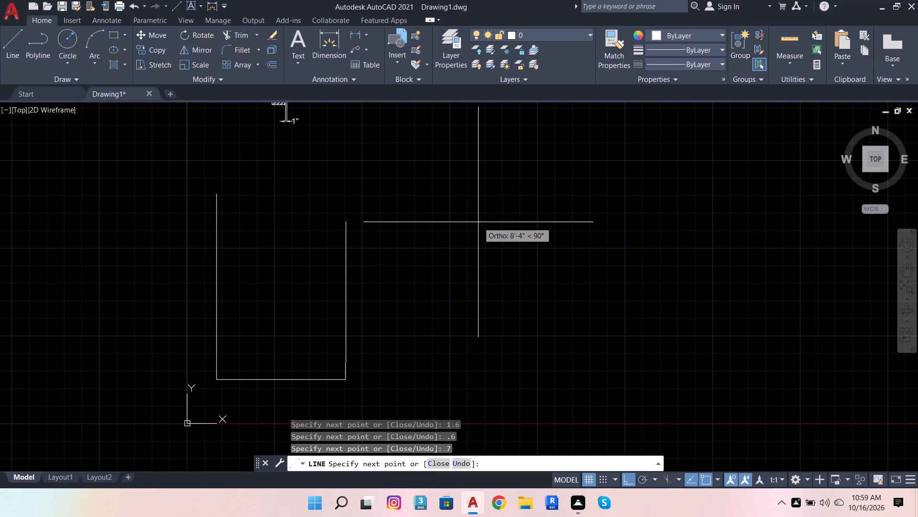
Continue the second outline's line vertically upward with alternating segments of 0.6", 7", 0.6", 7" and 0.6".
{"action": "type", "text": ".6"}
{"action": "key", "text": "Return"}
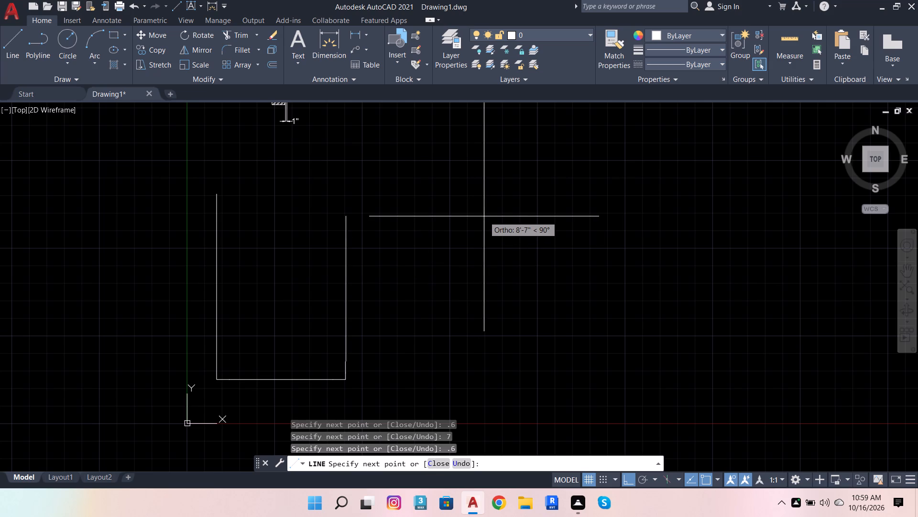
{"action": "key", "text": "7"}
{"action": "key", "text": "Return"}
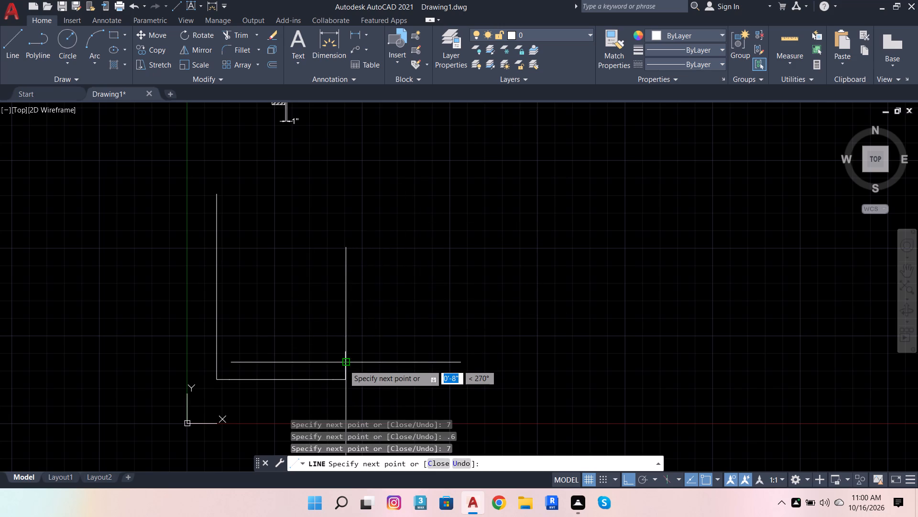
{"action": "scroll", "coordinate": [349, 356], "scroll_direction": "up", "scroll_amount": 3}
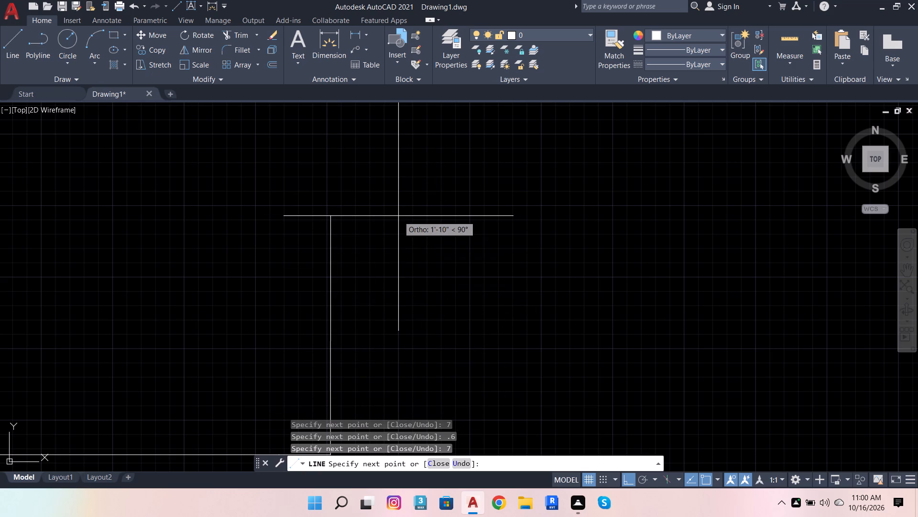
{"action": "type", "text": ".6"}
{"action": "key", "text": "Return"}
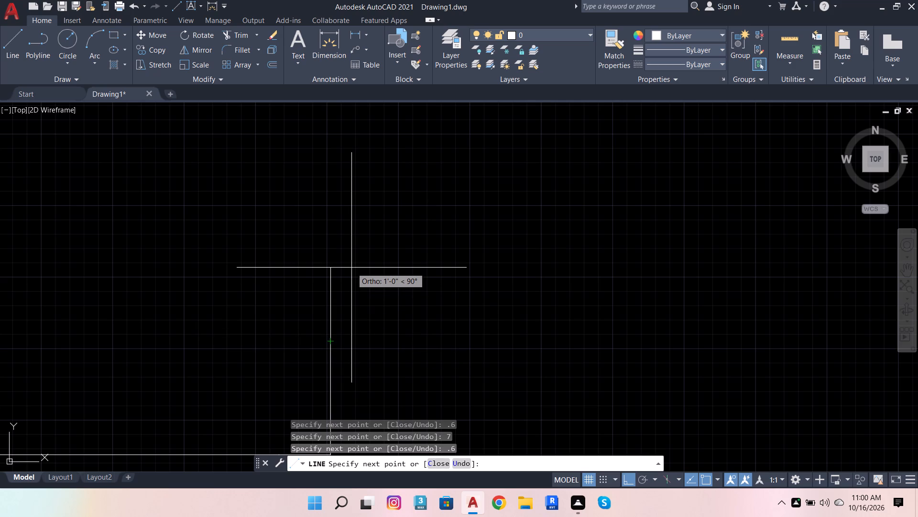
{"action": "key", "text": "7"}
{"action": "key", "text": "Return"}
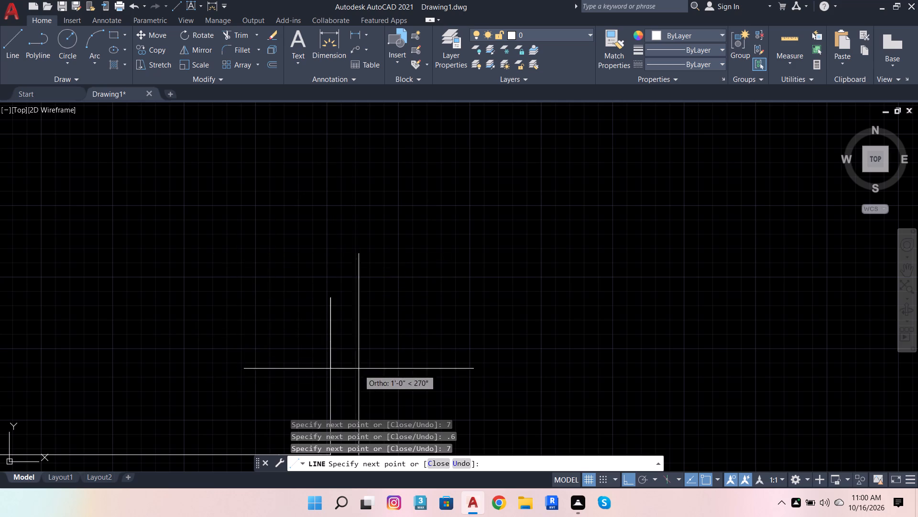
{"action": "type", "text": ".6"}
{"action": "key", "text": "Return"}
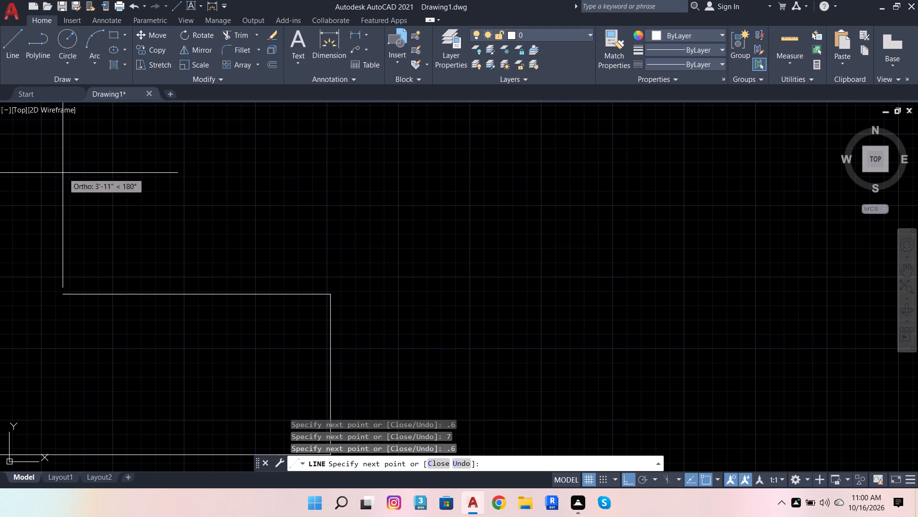
Abandon the pending 4' segment and undo the second outline's lines below the existing plan.
{"action": "type", "text": "4'"}
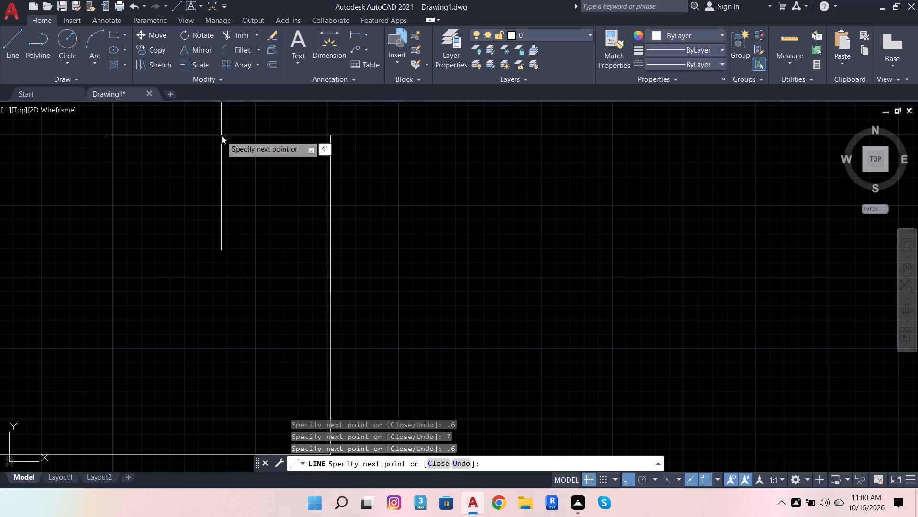
{"action": "key", "text": "ctrl+z"}
{"action": "key", "text": "ctrl+z"}
{"action": "key", "text": "ctrl+z"}
{"action": "key", "text": "Escape"}
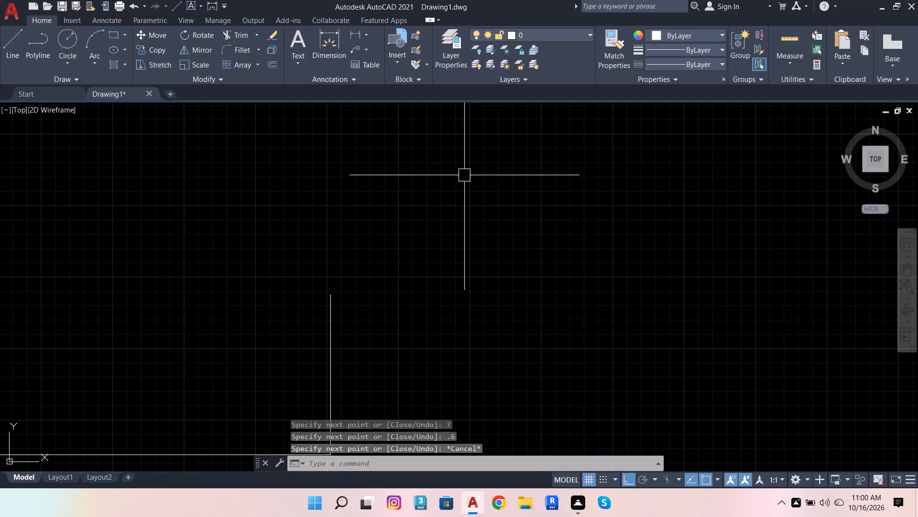
{"action": "key", "text": "ctrl+z"}
{"action": "key", "text": "ctrl+z"}
{"action": "scroll", "coordinate": [491, 169], "scroll_direction": "down", "scroll_amount": 2}
{"action": "scroll", "coordinate": [392, 267], "scroll_direction": "up", "scroll_amount": 3}
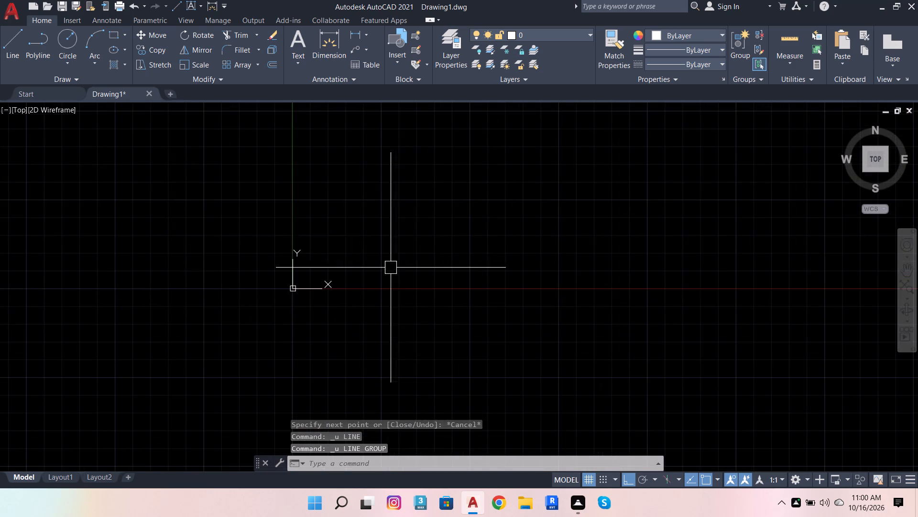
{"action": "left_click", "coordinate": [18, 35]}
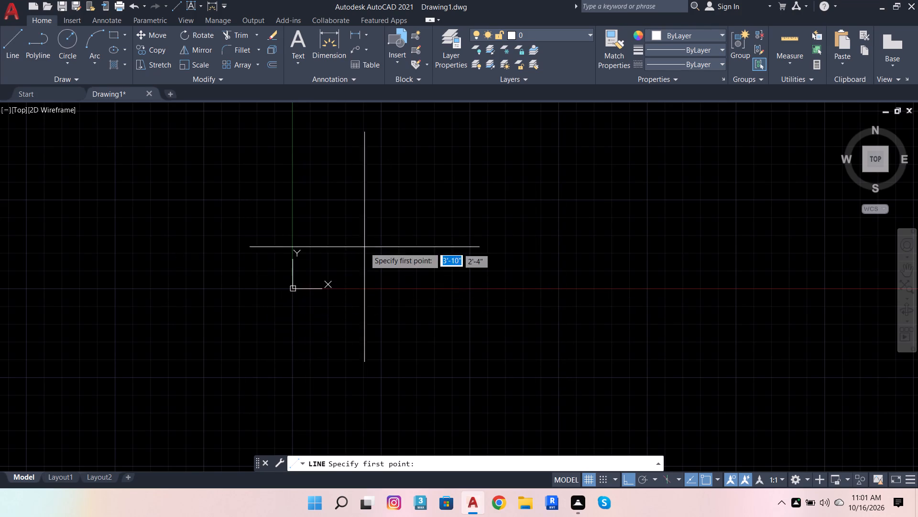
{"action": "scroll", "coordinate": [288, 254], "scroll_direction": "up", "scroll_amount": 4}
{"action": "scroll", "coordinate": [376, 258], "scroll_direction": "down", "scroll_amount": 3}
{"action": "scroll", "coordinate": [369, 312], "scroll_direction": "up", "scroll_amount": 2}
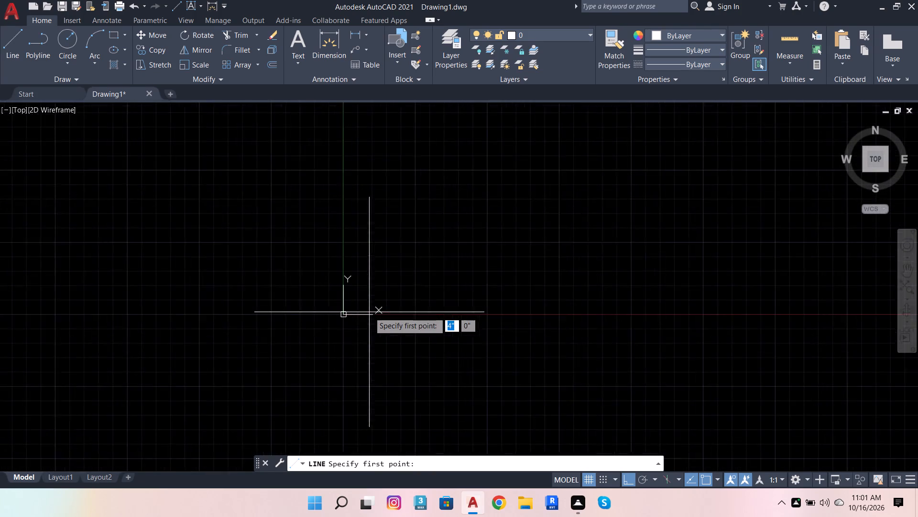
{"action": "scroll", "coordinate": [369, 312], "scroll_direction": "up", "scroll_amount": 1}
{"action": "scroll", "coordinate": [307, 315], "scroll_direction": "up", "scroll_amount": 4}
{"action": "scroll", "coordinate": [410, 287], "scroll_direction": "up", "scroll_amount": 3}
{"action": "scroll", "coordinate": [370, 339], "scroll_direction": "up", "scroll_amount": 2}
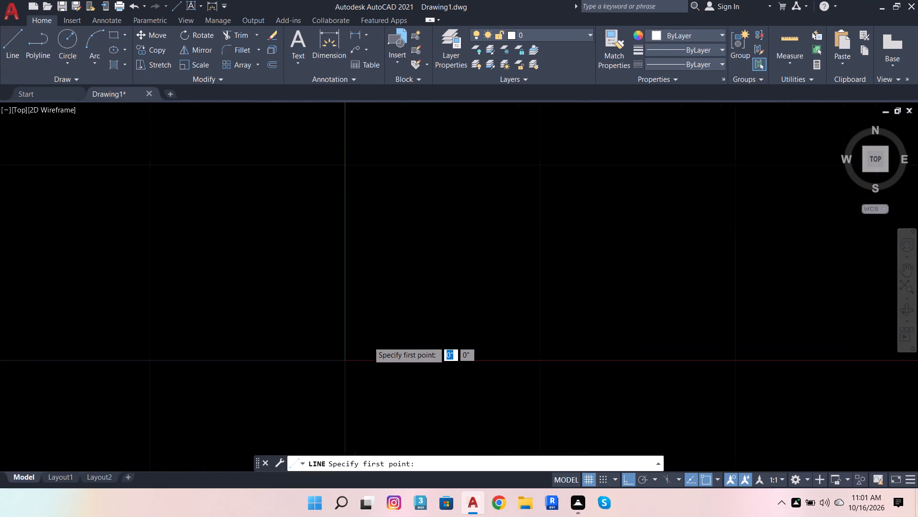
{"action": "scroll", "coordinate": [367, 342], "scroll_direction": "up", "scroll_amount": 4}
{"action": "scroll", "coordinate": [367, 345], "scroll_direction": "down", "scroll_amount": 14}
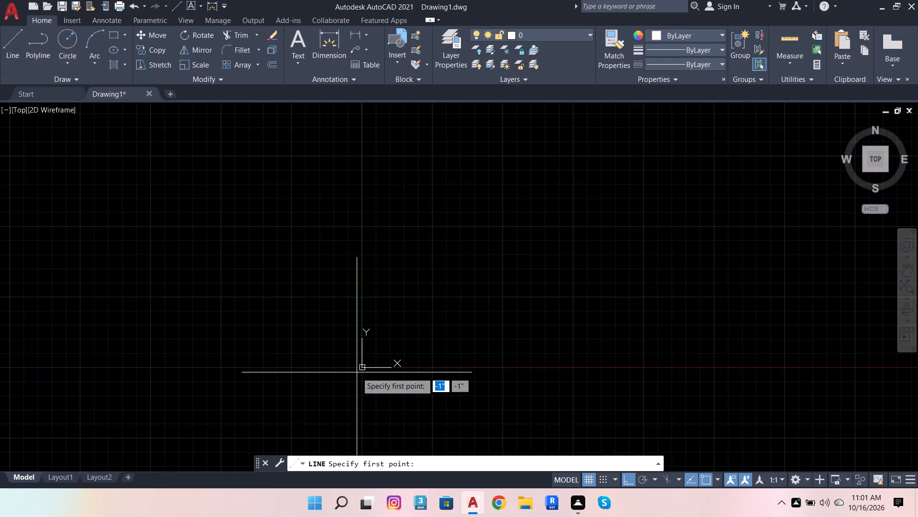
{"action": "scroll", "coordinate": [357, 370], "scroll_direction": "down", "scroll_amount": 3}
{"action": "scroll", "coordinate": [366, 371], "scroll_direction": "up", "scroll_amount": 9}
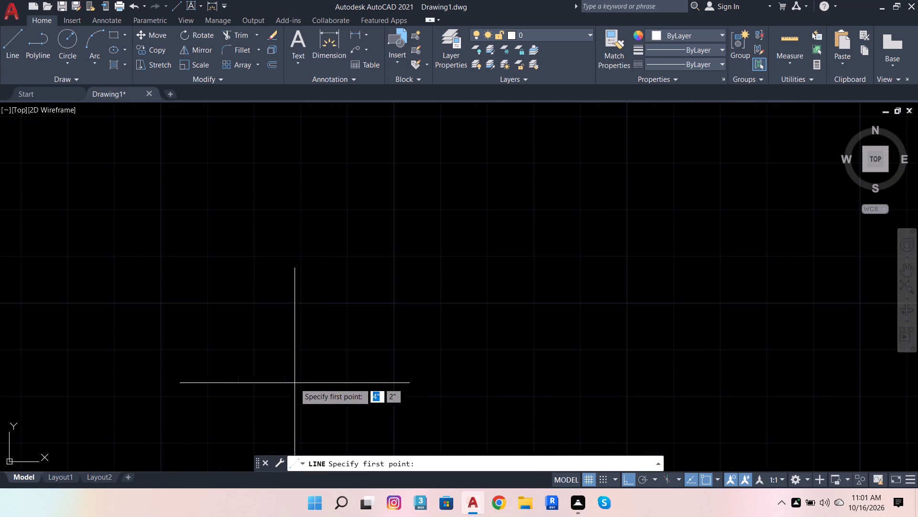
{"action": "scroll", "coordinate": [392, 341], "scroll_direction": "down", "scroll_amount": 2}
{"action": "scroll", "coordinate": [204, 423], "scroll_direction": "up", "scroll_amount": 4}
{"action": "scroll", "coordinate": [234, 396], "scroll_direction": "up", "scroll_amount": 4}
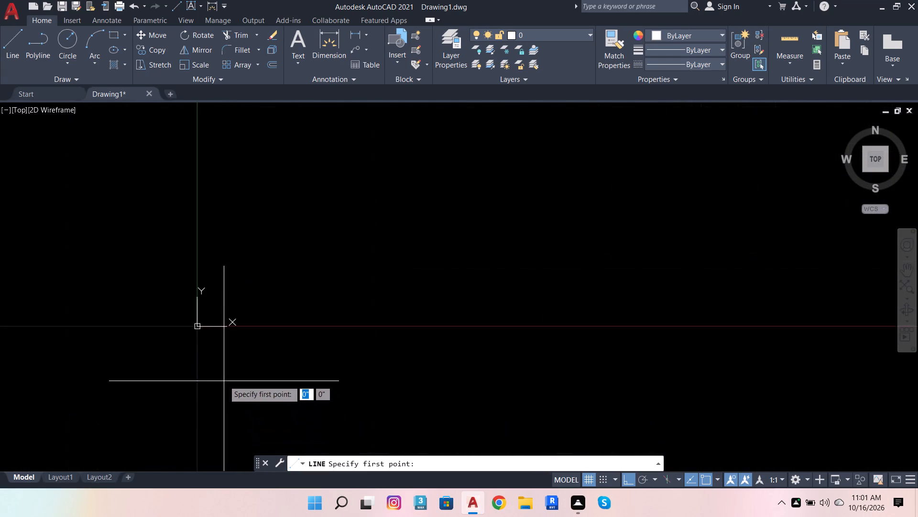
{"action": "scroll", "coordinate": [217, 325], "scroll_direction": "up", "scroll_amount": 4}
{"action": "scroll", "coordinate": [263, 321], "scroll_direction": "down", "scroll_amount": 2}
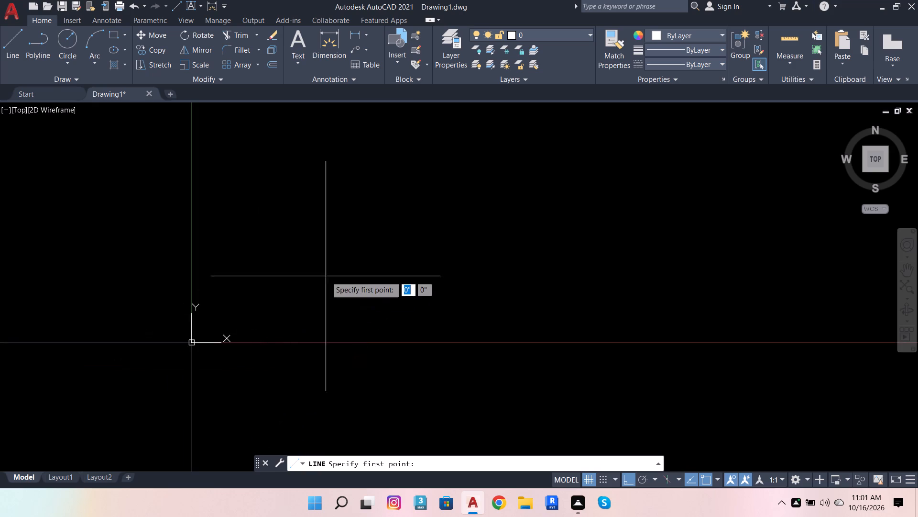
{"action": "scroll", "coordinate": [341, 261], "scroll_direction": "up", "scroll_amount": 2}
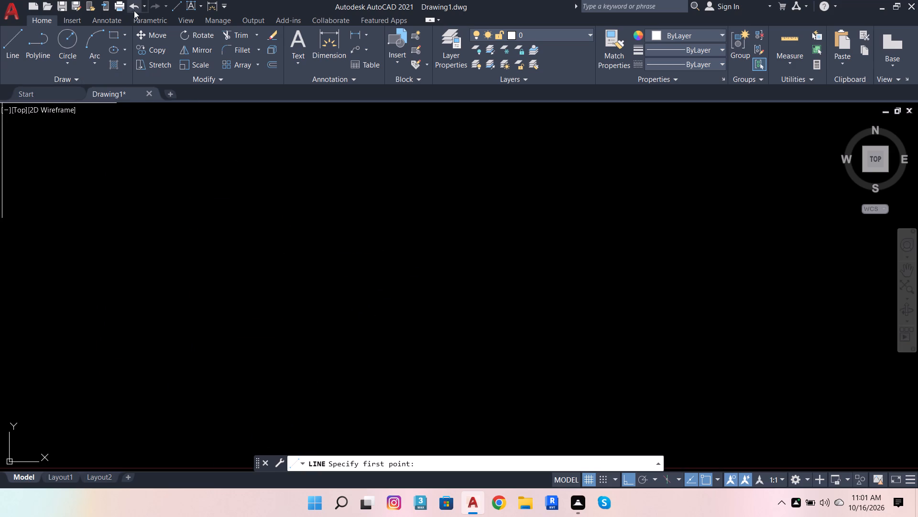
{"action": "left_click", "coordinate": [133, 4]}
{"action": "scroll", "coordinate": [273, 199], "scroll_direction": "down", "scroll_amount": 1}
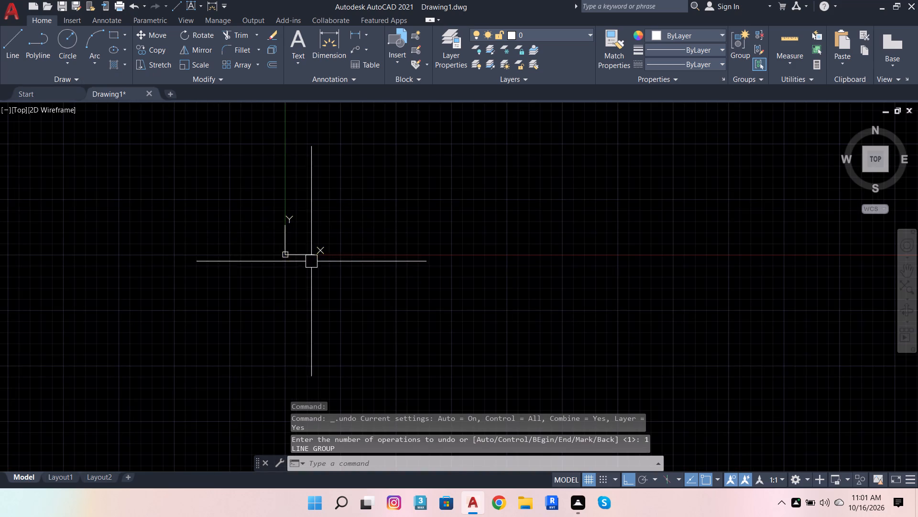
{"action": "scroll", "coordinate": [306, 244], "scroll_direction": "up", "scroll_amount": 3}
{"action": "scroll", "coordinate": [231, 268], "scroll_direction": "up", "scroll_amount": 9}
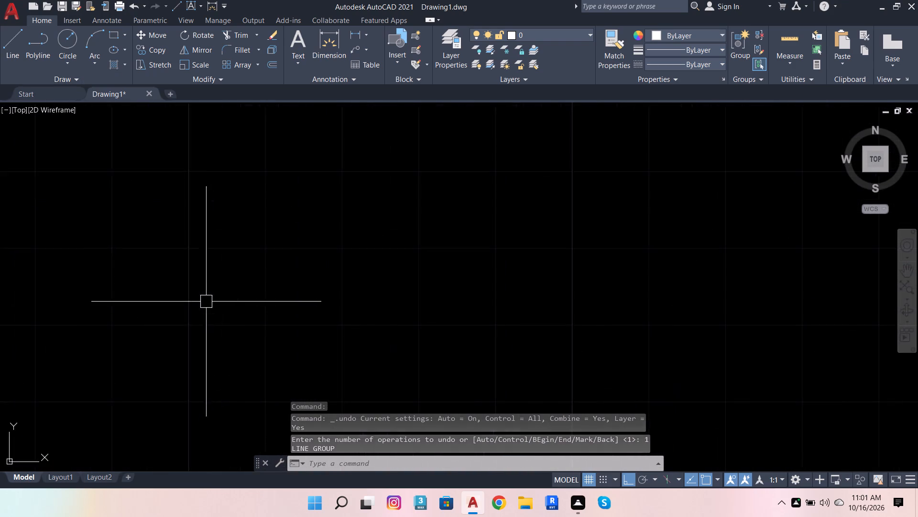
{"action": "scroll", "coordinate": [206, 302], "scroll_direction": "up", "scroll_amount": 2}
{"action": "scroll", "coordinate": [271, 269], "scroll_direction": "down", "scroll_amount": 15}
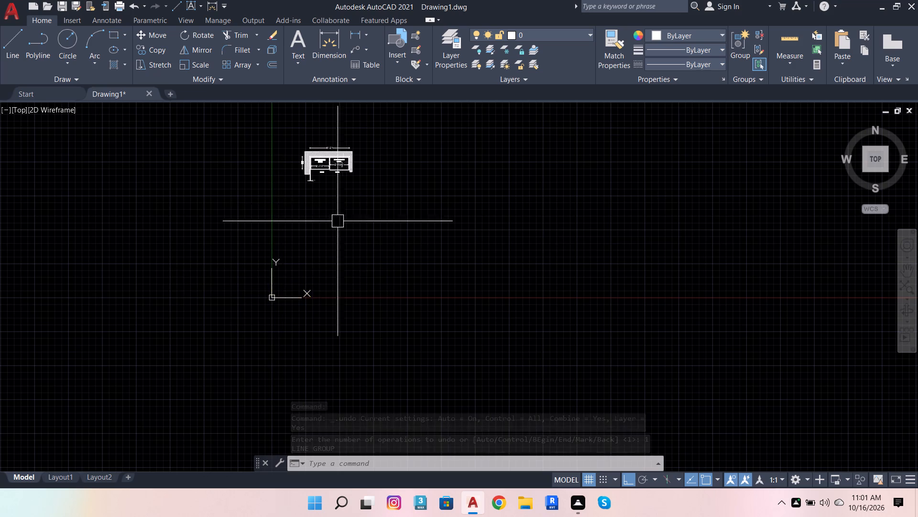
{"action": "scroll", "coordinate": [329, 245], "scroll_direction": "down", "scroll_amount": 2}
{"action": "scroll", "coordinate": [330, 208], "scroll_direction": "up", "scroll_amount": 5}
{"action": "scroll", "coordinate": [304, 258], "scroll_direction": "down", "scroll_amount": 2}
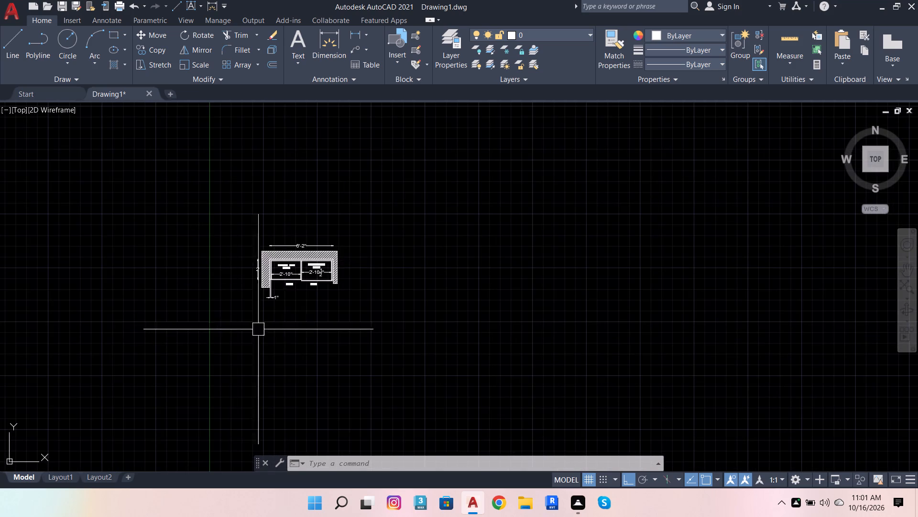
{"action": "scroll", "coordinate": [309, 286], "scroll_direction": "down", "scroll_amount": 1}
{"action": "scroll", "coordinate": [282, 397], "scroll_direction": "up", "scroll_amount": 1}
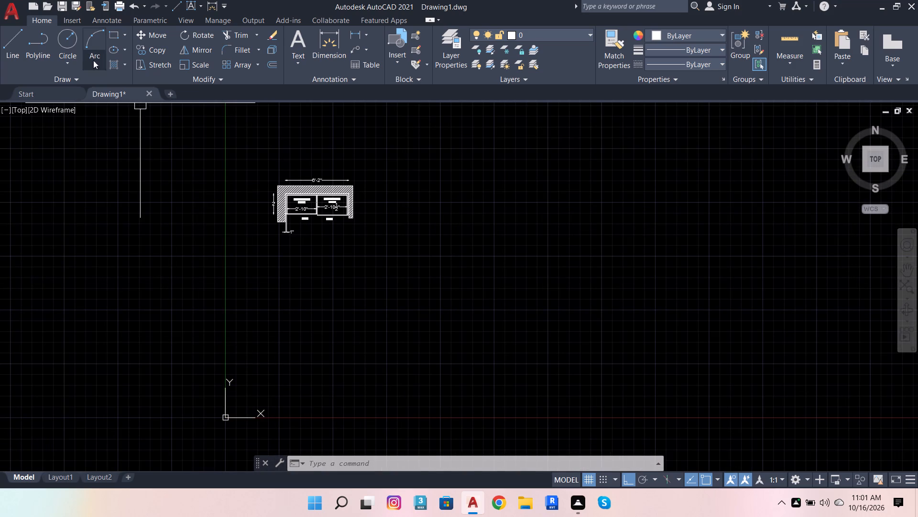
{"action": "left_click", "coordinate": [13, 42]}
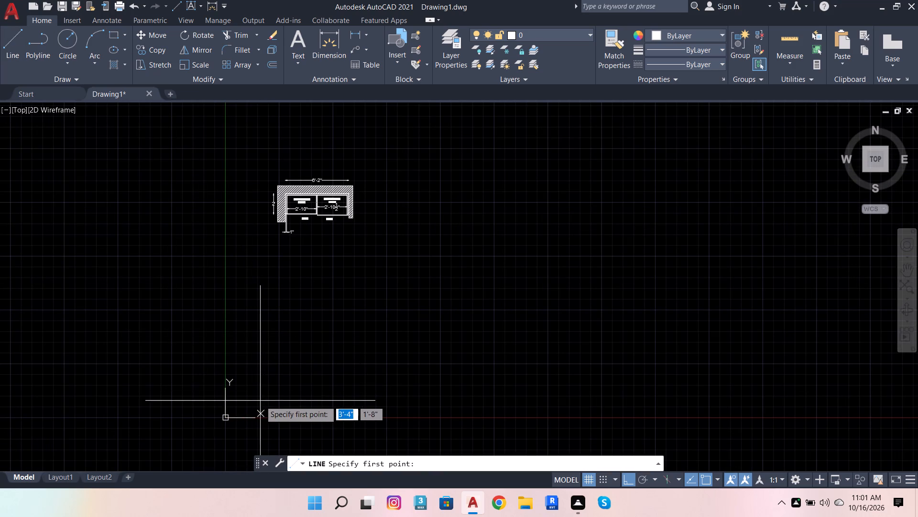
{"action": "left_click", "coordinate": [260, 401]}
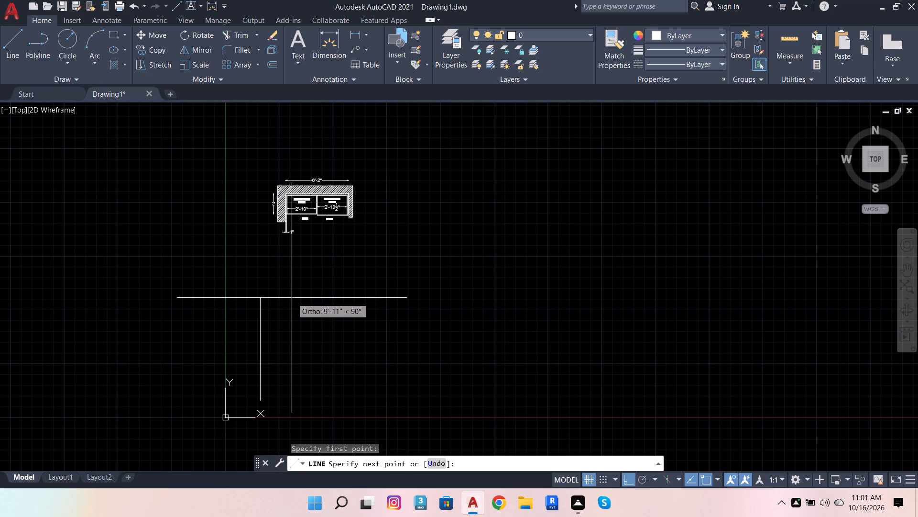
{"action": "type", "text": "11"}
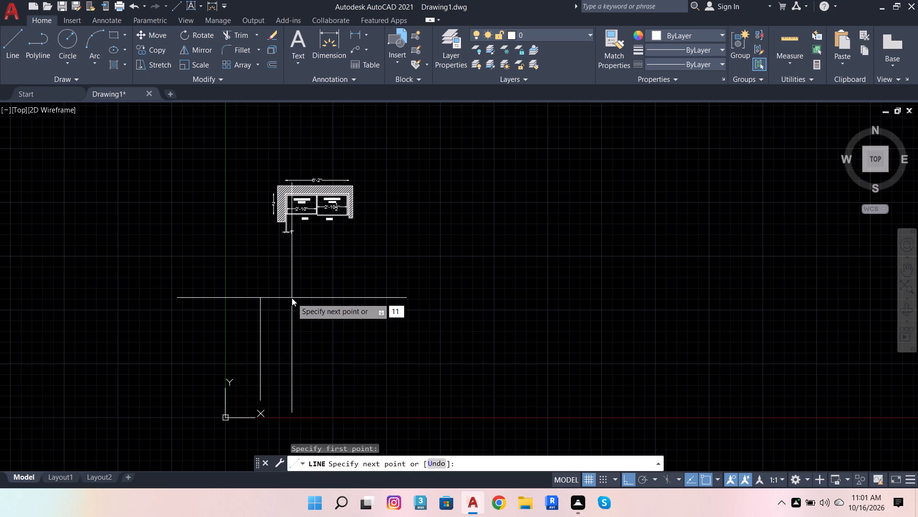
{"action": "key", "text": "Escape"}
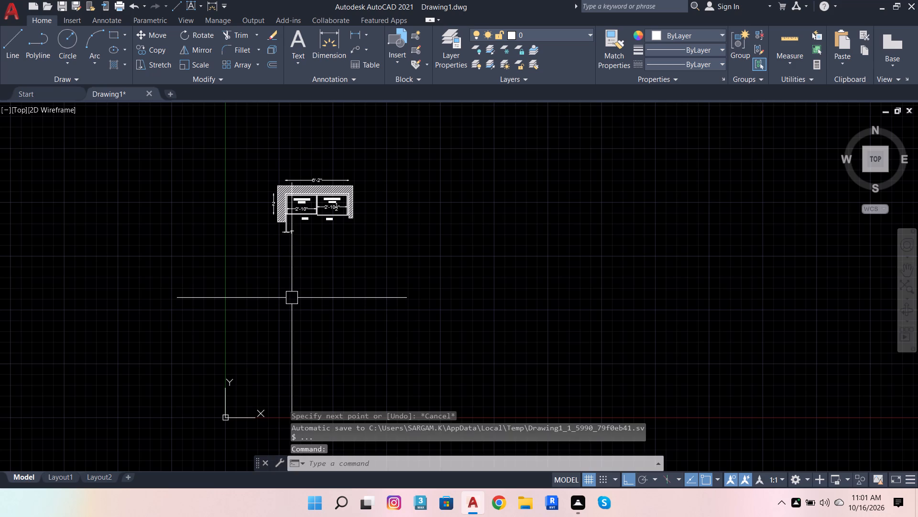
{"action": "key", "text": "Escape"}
Below the existing plan, draw a new line vertically upward with consecutive segments of 3", 1.6" and 7".
{"action": "left_click", "coordinate": [13, 33]}
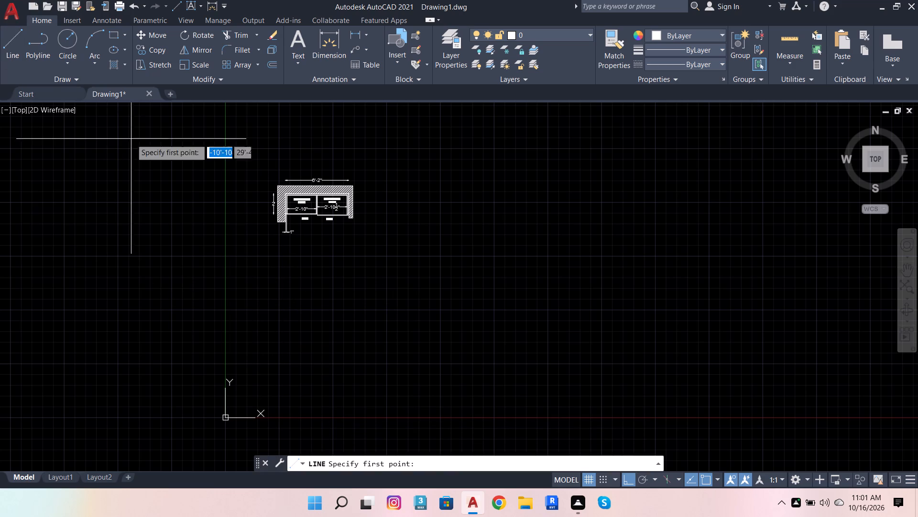
{"action": "left_click", "coordinate": [281, 402]}
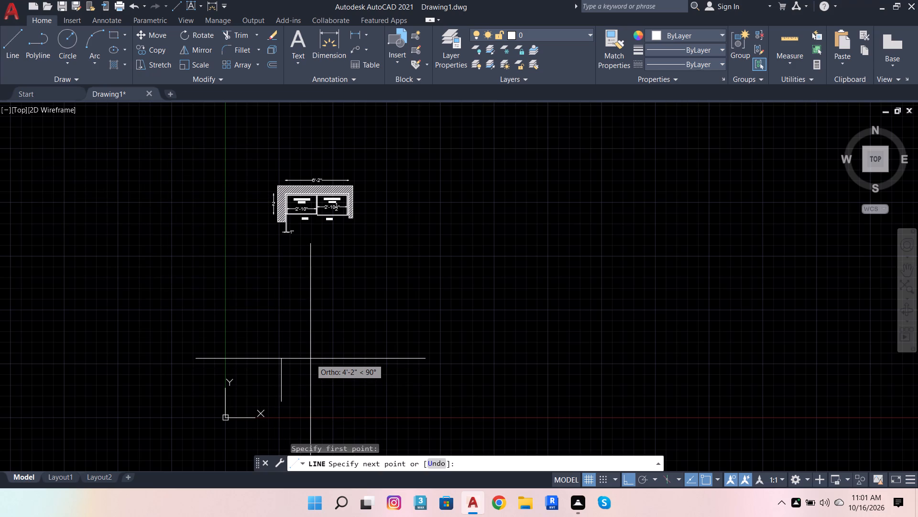
{"action": "key", "text": "3"}
{"action": "key", "text": "Return"}
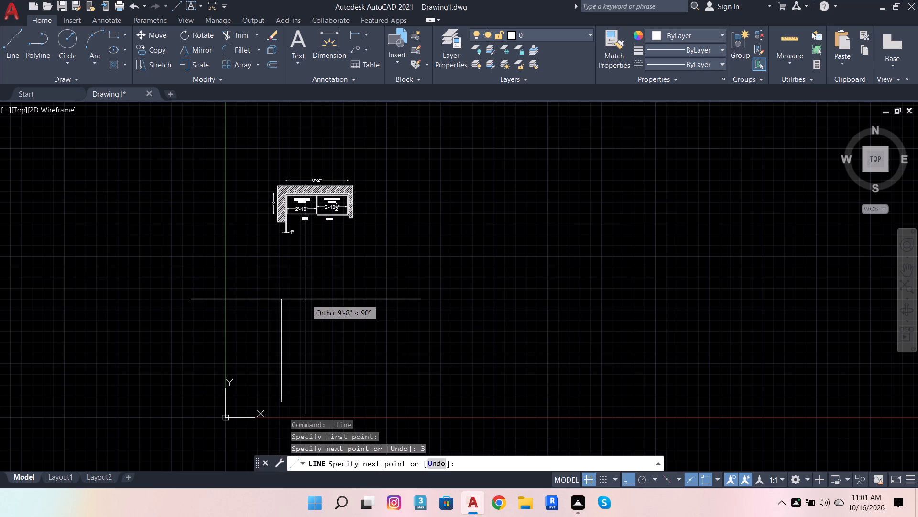
{"action": "type", "text": "1.6"}
{"action": "key", "text": "Return"}
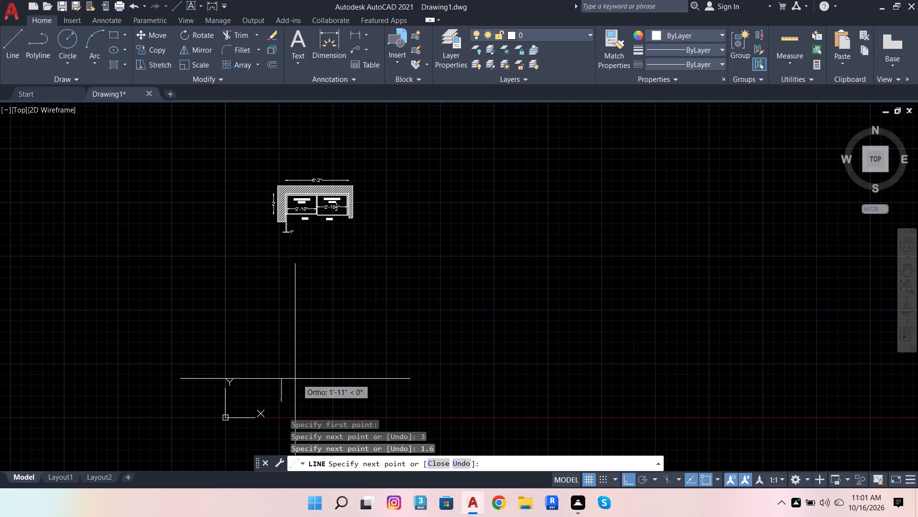
{"action": "scroll", "coordinate": [268, 404], "scroll_direction": "up", "scroll_amount": 4}
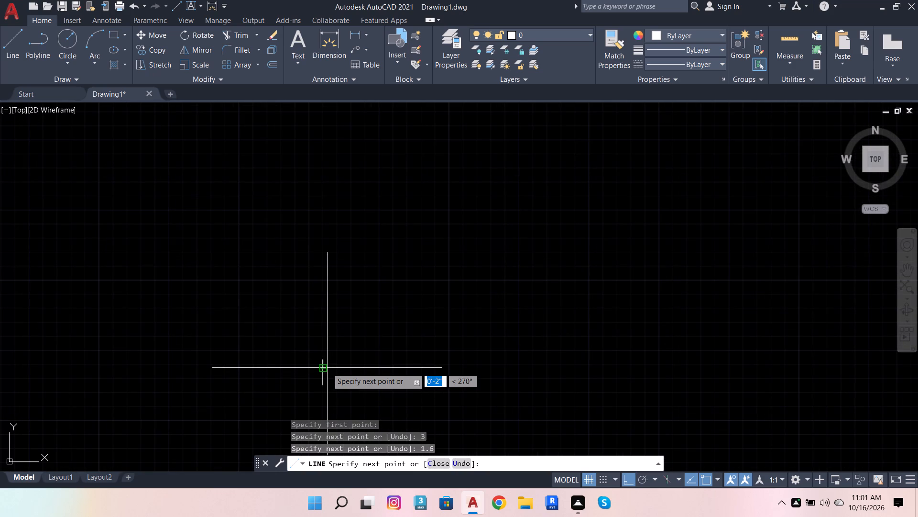
{"action": "scroll", "coordinate": [362, 274], "scroll_direction": "down", "scroll_amount": 3}
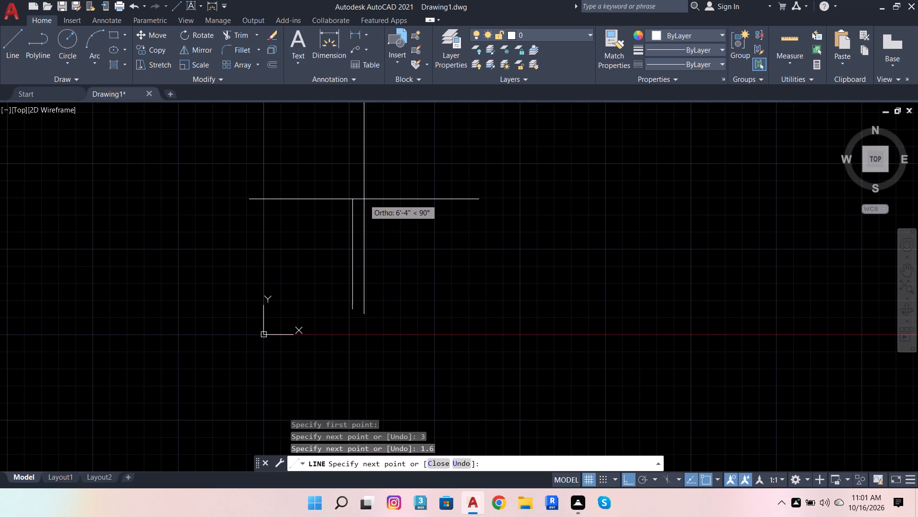
{"action": "key", "text": "7"}
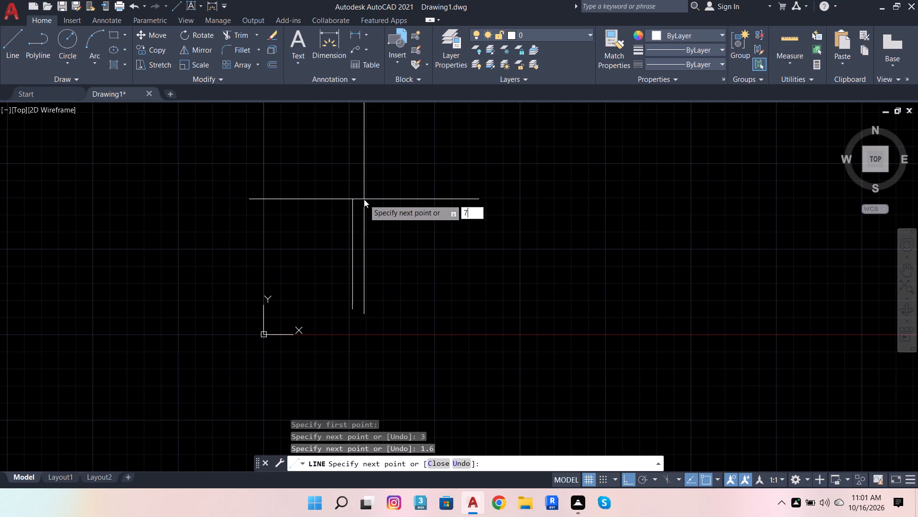
{"action": "key", "text": "Return"}
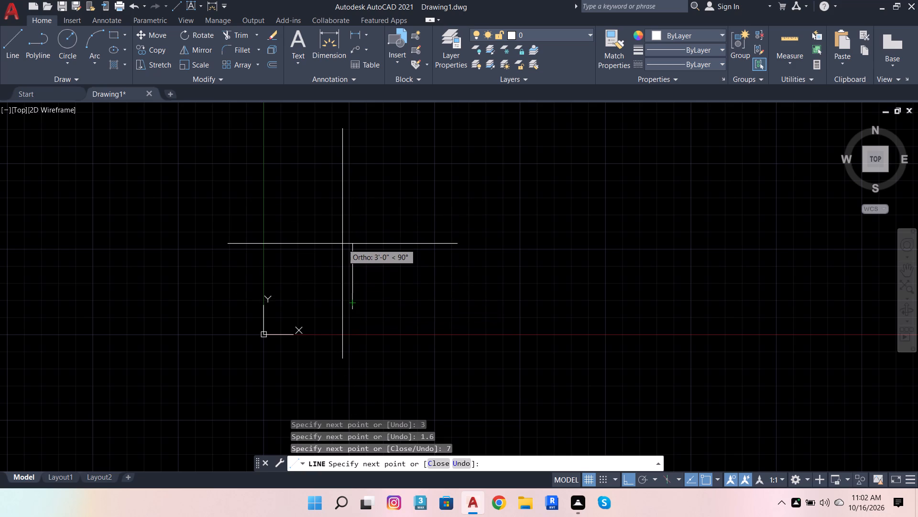
Undo the last 7" segment and continue the line vertically upward with segments of 0.6", 7", 0.6" and 7".
{"action": "key", "text": "ctrl+z"}
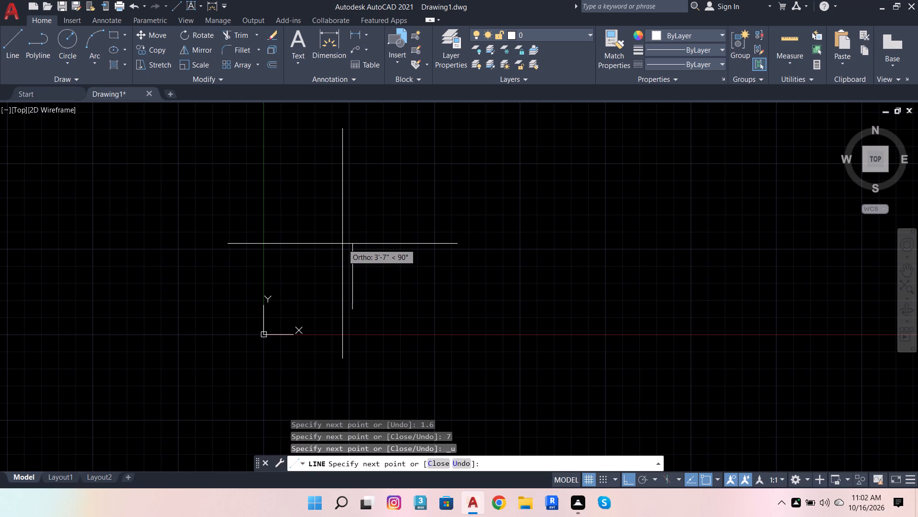
{"action": "scroll", "coordinate": [356, 303], "scroll_direction": "up", "scroll_amount": 3}
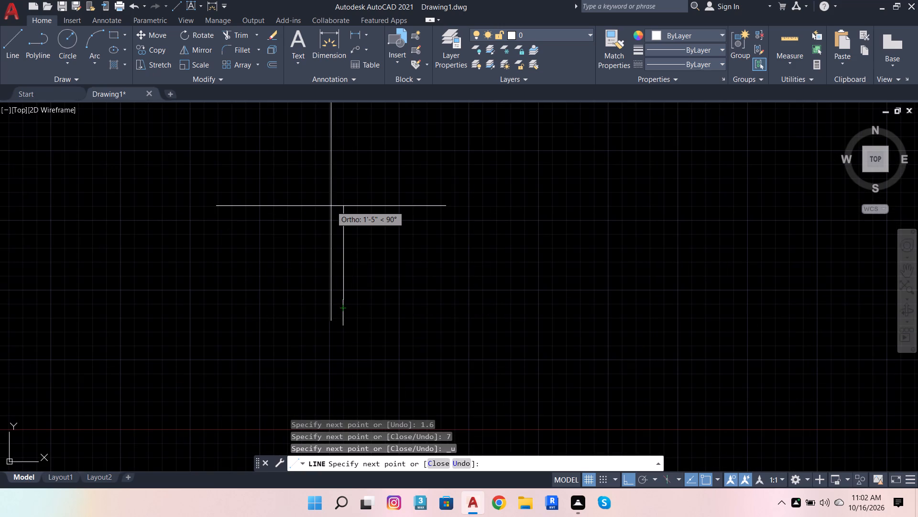
{"action": "key", "text": "period"}
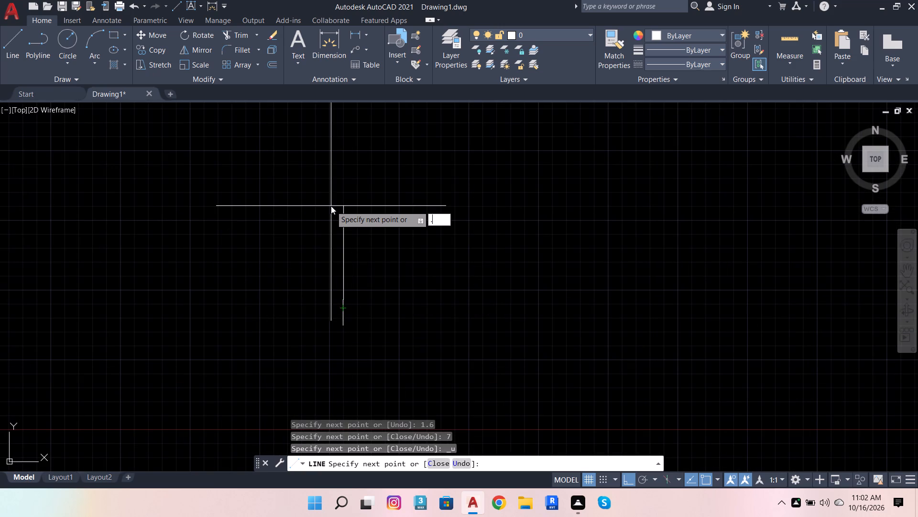
{"action": "key", "text": "6"}
{"action": "key", "text": "Return"}
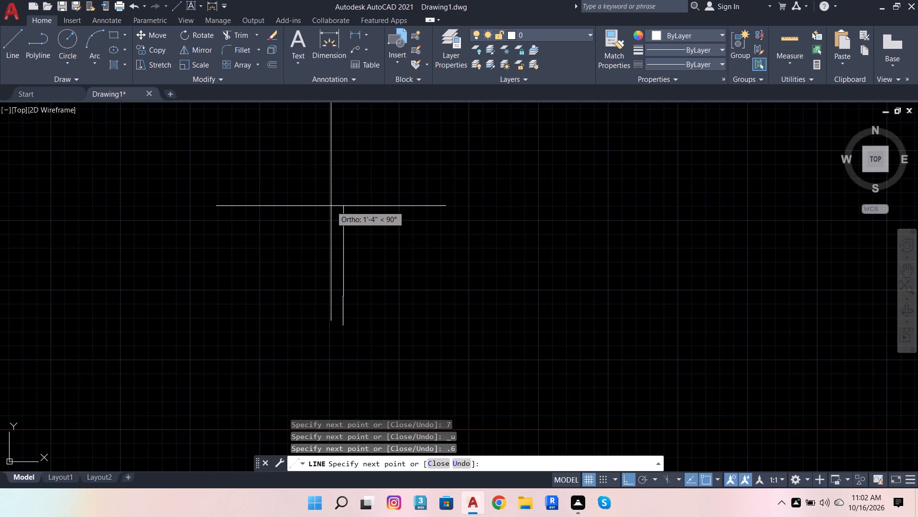
{"action": "key", "text": "7"}
{"action": "key", "text": "Return"}
{"action": "type", "text": ".6"}
{"action": "key", "text": "Return"}
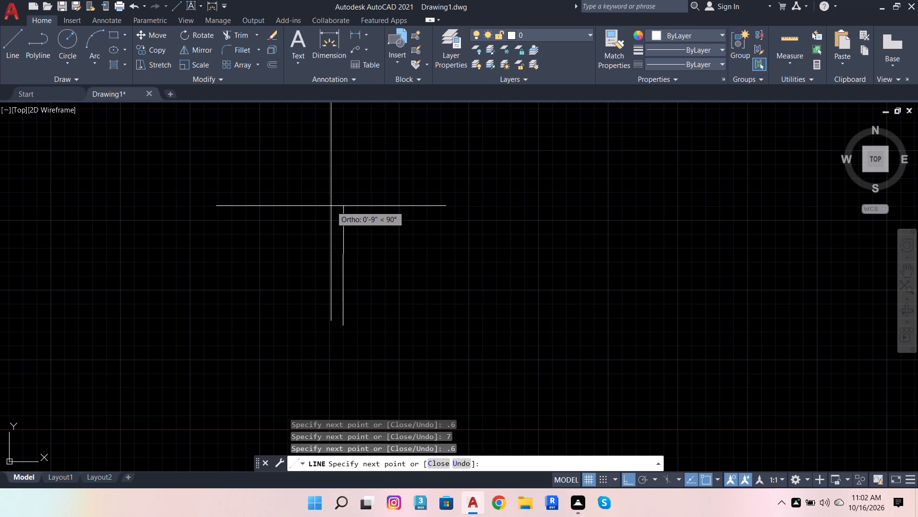
{"action": "key", "text": "7"}
{"action": "key", "text": "Return"}
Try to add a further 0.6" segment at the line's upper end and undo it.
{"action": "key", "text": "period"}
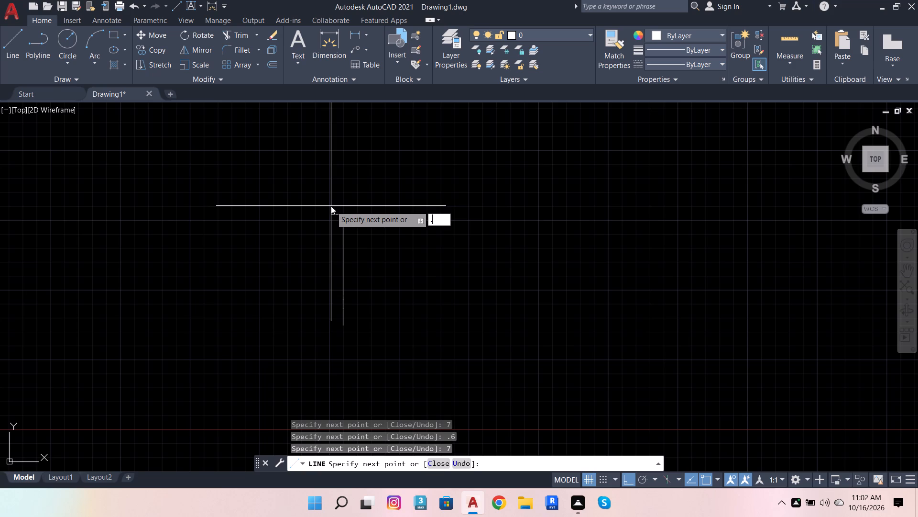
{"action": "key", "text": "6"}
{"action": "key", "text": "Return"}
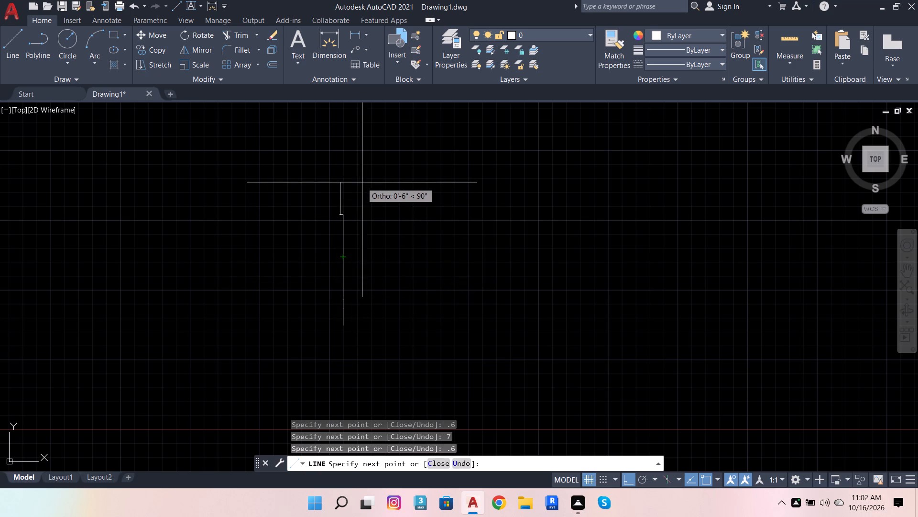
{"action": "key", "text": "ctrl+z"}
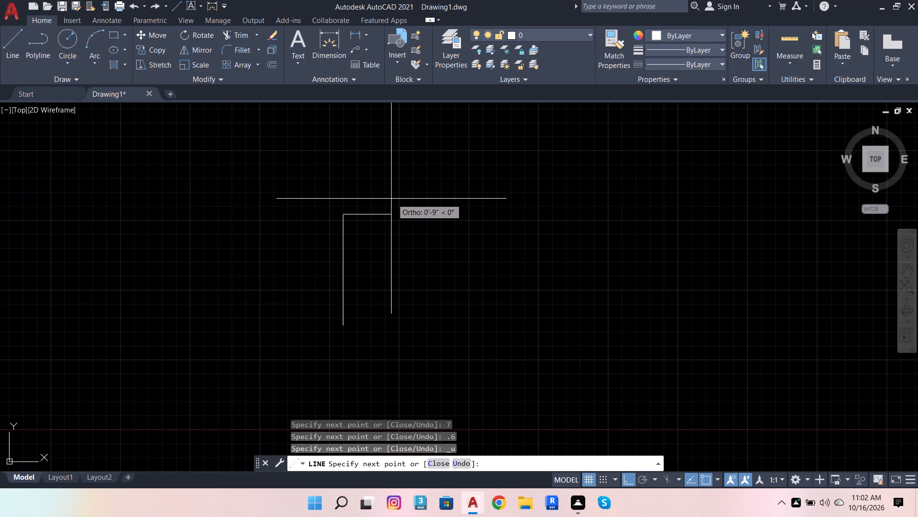
Finish the vertical line upward with a 0.6" segment and a 7" segment.
{"action": "type", "text": ".6"}
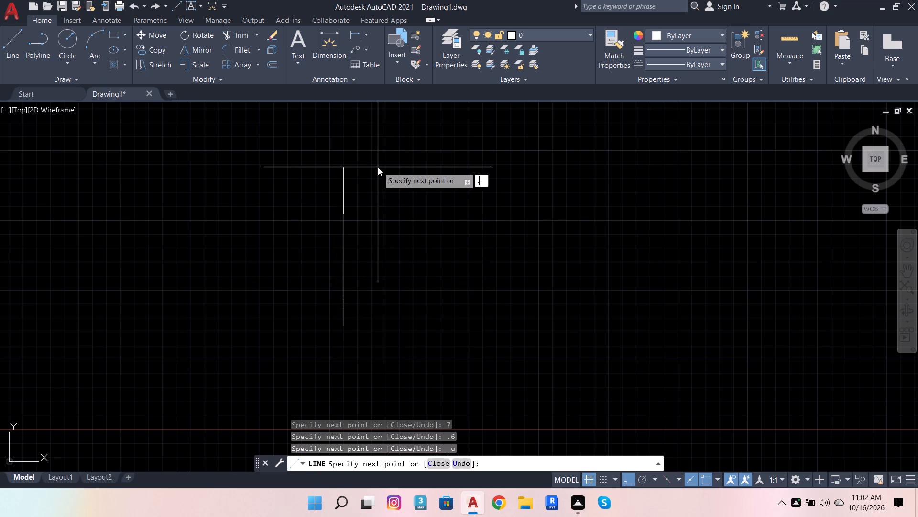
{"action": "key", "text": "Return"}
{"action": "key", "text": "7"}
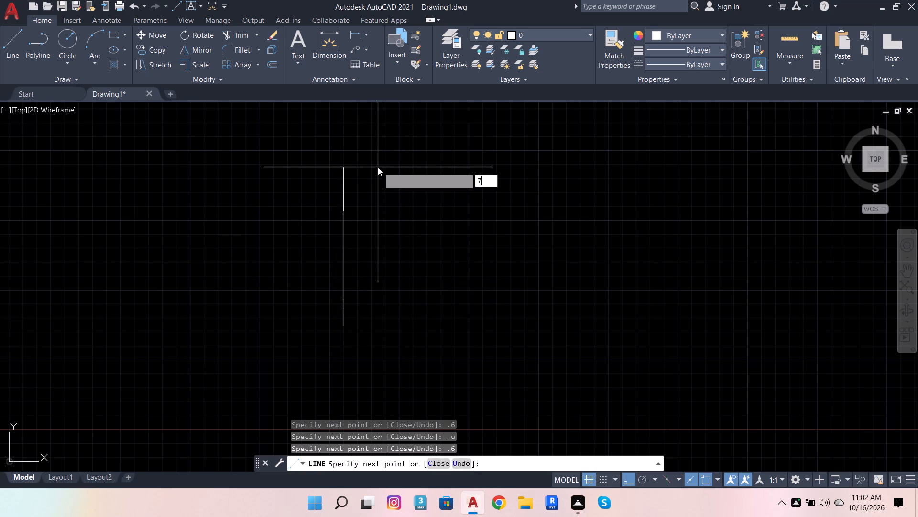
{"action": "key", "text": "Return"}
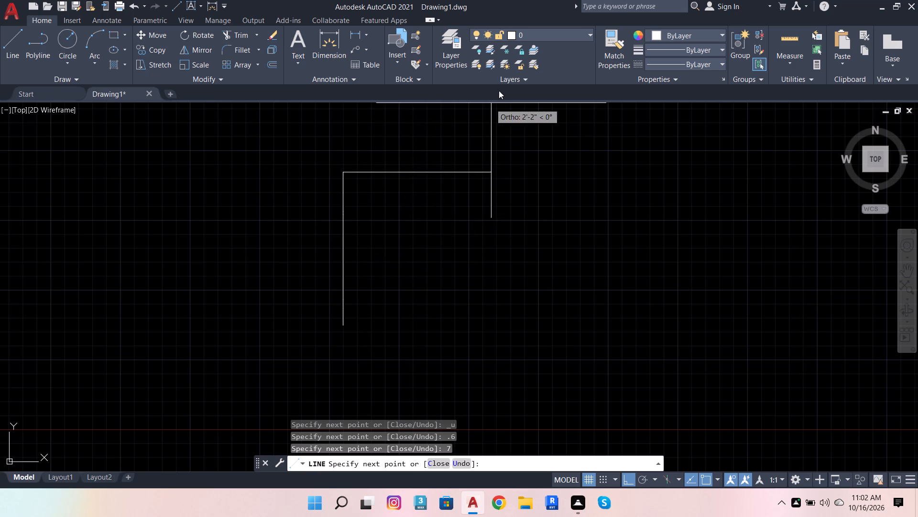
{"action": "key", "text": "Escape"}
Dimension the 3", 1.6" and lowest 0.6" segments of the vertical line, staggering the dimensions to its left.
{"action": "left_click", "coordinate": [334, 45]}
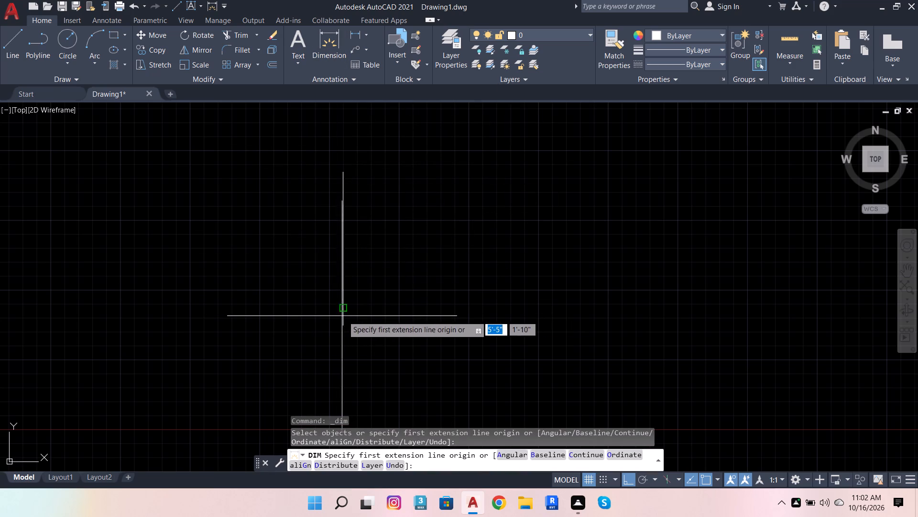
{"action": "scroll", "coordinate": [348, 316], "scroll_direction": "up", "scroll_amount": 3}
{"action": "left_click", "coordinate": [322, 325]}
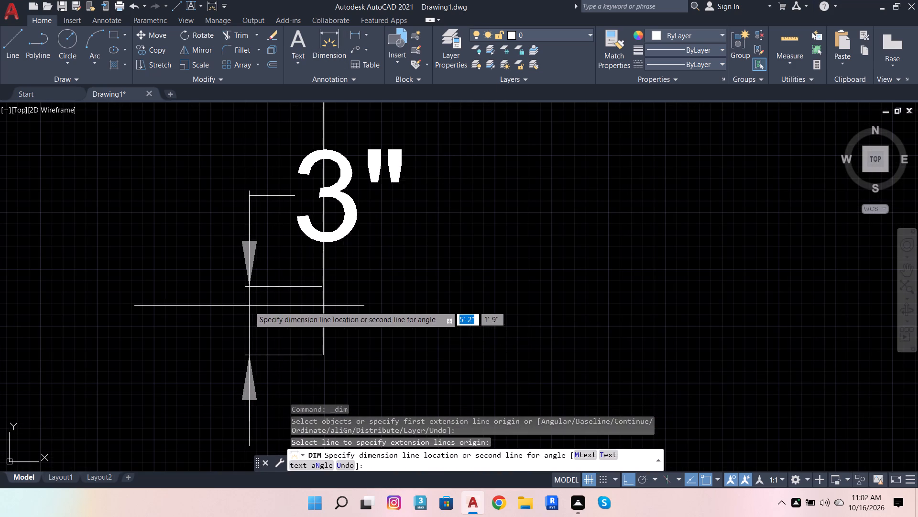
{"action": "left_click", "coordinate": [184, 293]}
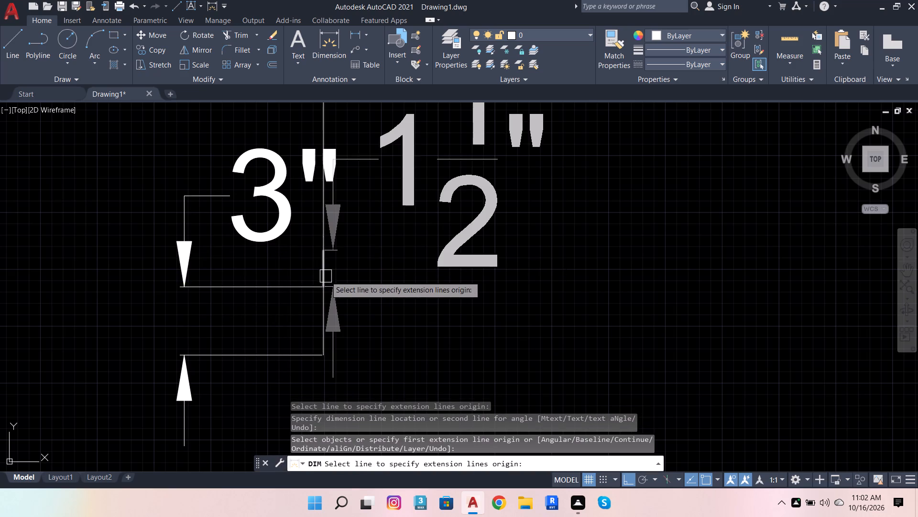
{"action": "left_click", "coordinate": [326, 276]}
{"action": "left_click", "coordinate": [0, 160]}
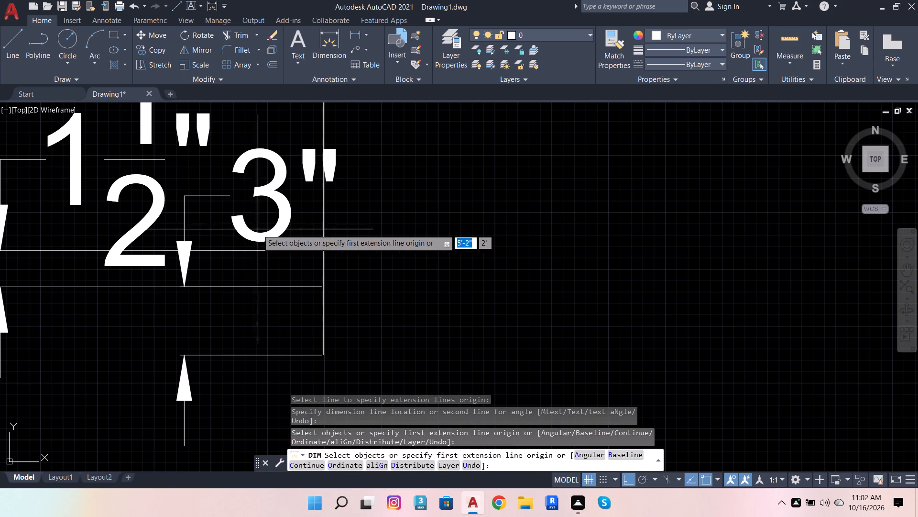
{"action": "scroll", "coordinate": [324, 241], "scroll_direction": "up", "scroll_amount": 4}
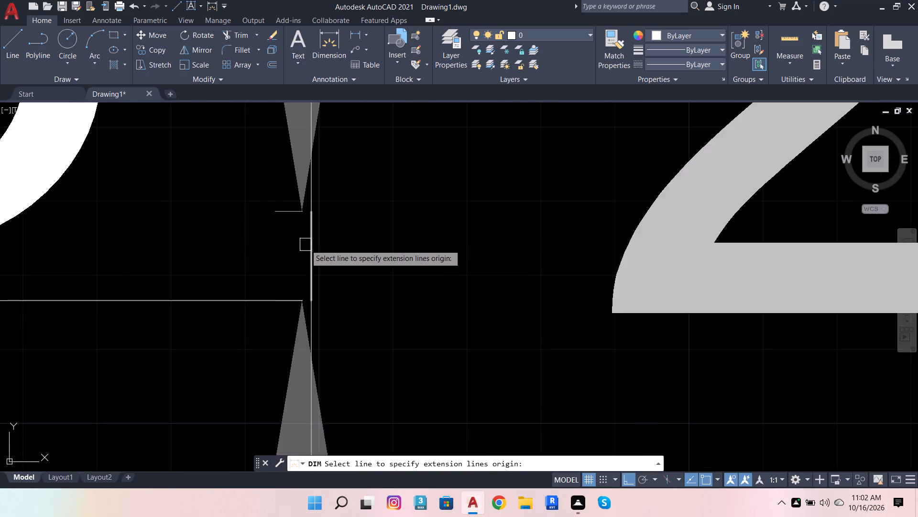
{"action": "left_click", "coordinate": [312, 247]}
{"action": "scroll", "coordinate": [379, 266], "scroll_direction": "down", "scroll_amount": 5}
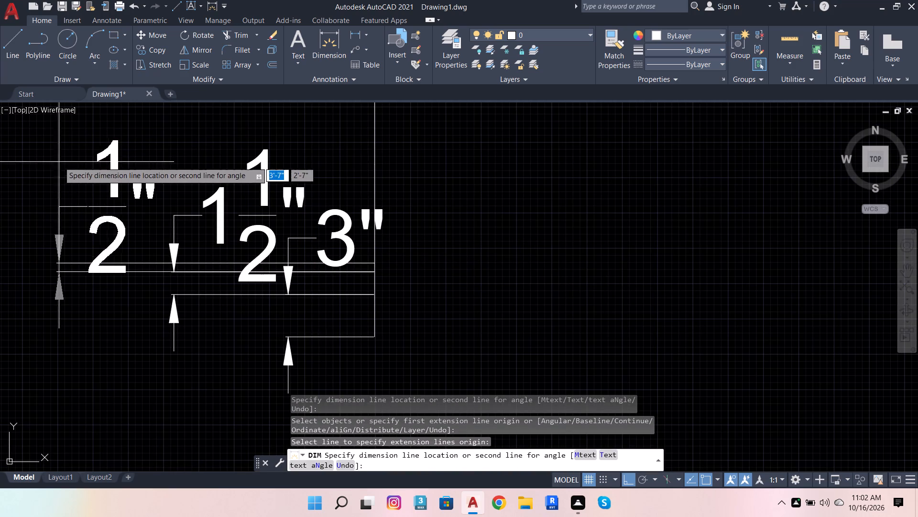
{"action": "left_click", "coordinate": [55, 163]}
Dimension the next three segments up the vertical line, 7", 0.6" and 7", placing the dimensions to its left.
{"action": "scroll", "coordinate": [325, 223], "scroll_direction": "up", "scroll_amount": 2}
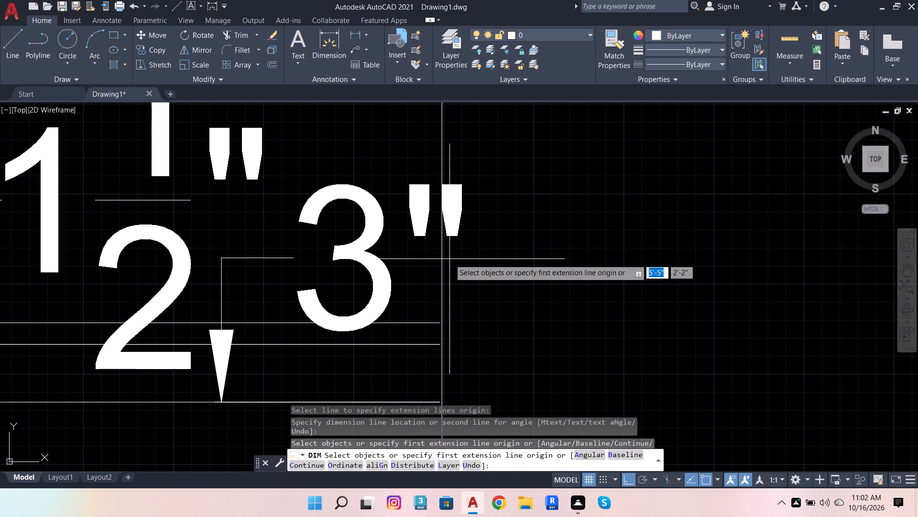
{"action": "left_click", "coordinate": [443, 259]}
{"action": "scroll", "coordinate": [507, 281], "scroll_direction": "down", "scroll_amount": 5}
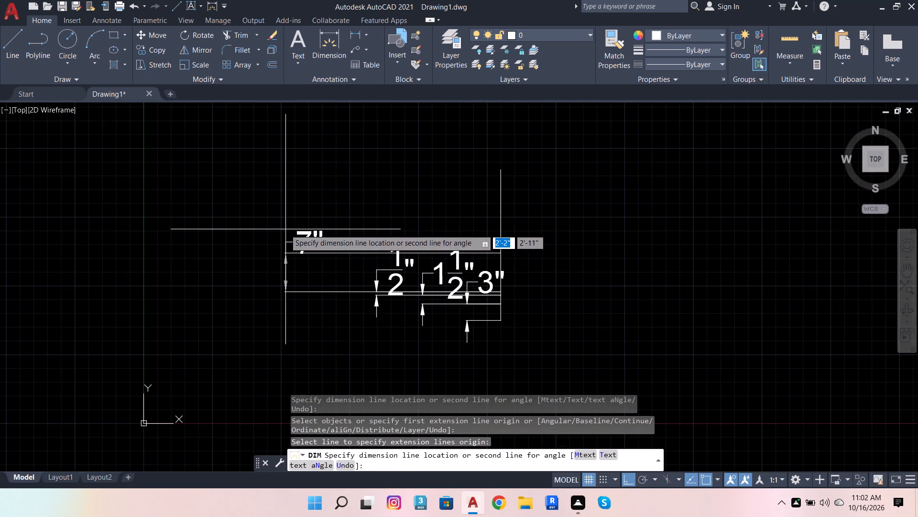
{"action": "left_click", "coordinate": [265, 229]}
{"action": "scroll", "coordinate": [504, 247], "scroll_direction": "up", "scroll_amount": 2}
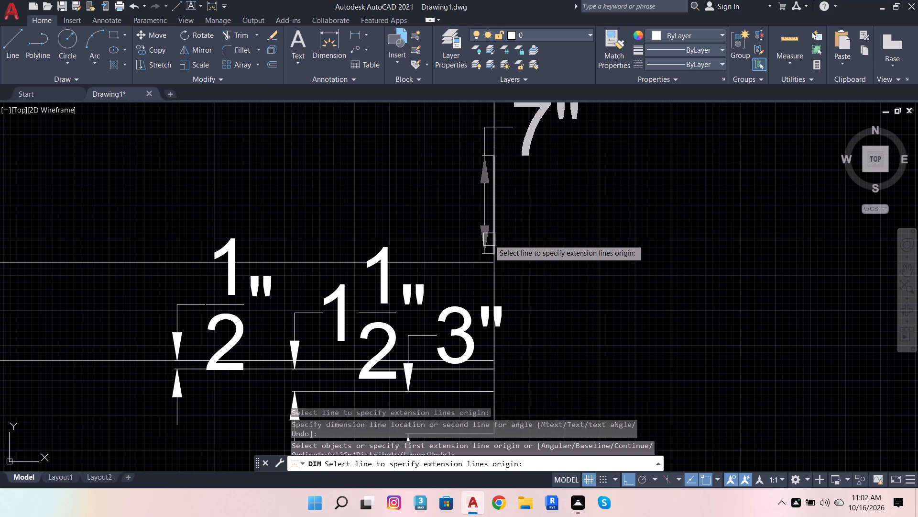
{"action": "scroll", "coordinate": [493, 258], "scroll_direction": "up", "scroll_amount": 4}
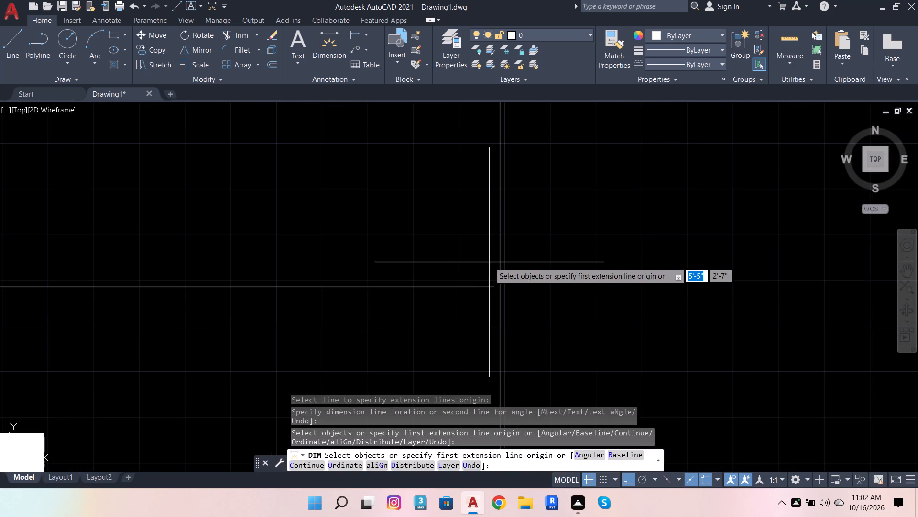
{"action": "left_click", "coordinate": [501, 264]}
{"action": "scroll", "coordinate": [546, 268], "scroll_direction": "down", "scroll_amount": 5}
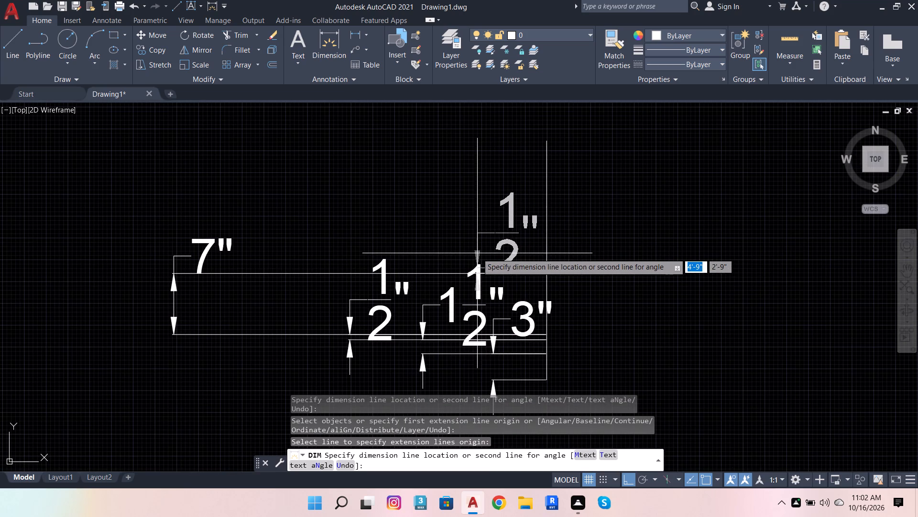
{"action": "left_click", "coordinate": [469, 252]}
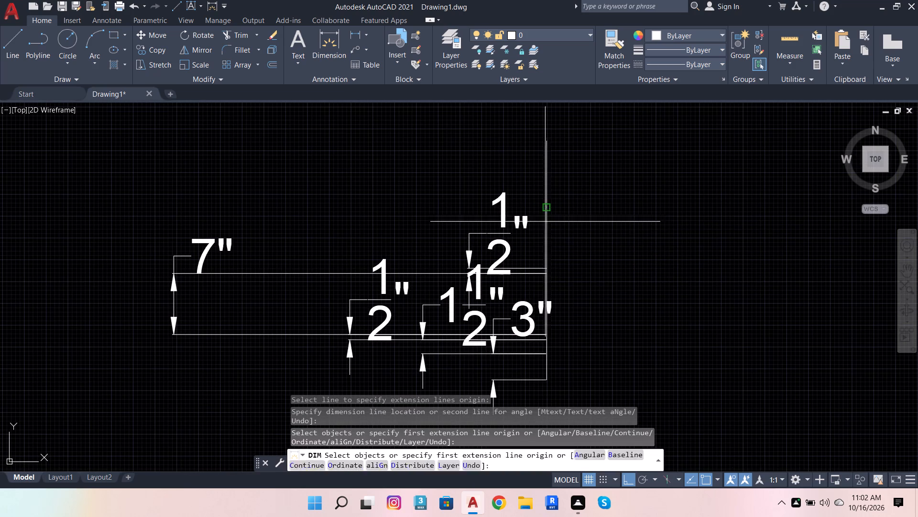
{"action": "left_click", "coordinate": [546, 228]}
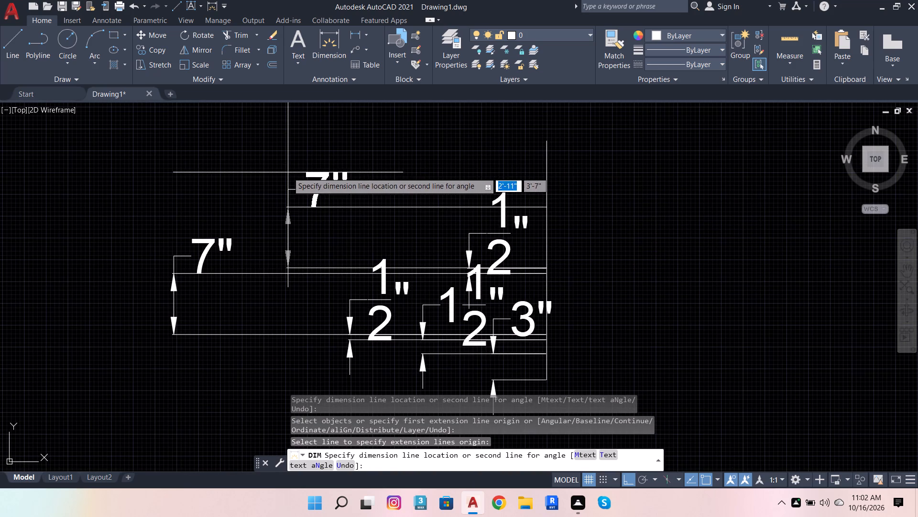
{"action": "left_click", "coordinate": [288, 172]}
Dimension the topmost 0.6" segment, and add a continued dimension from it for the topmost 7" segment.
{"action": "scroll", "coordinate": [554, 196], "scroll_direction": "up", "scroll_amount": 3}
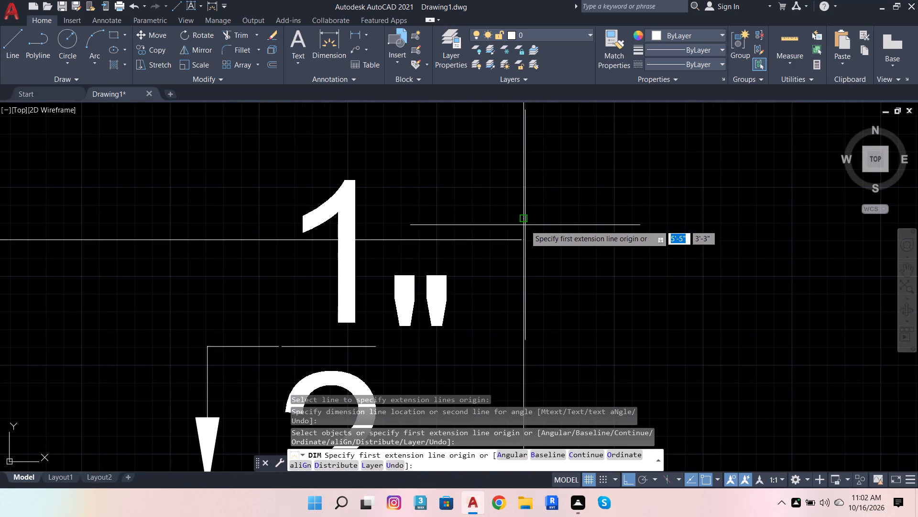
{"action": "scroll", "coordinate": [523, 229], "scroll_direction": "up", "scroll_amount": 5}
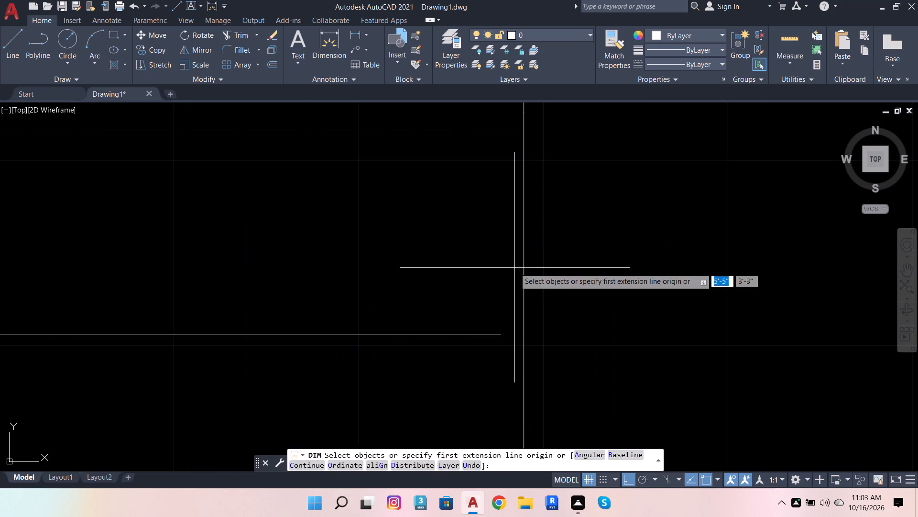
{"action": "left_click", "coordinate": [528, 273]}
{"action": "scroll", "coordinate": [571, 273], "scroll_direction": "down", "scroll_amount": 4}
{"action": "scroll", "coordinate": [493, 255], "scroll_direction": "down", "scroll_amount": 4}
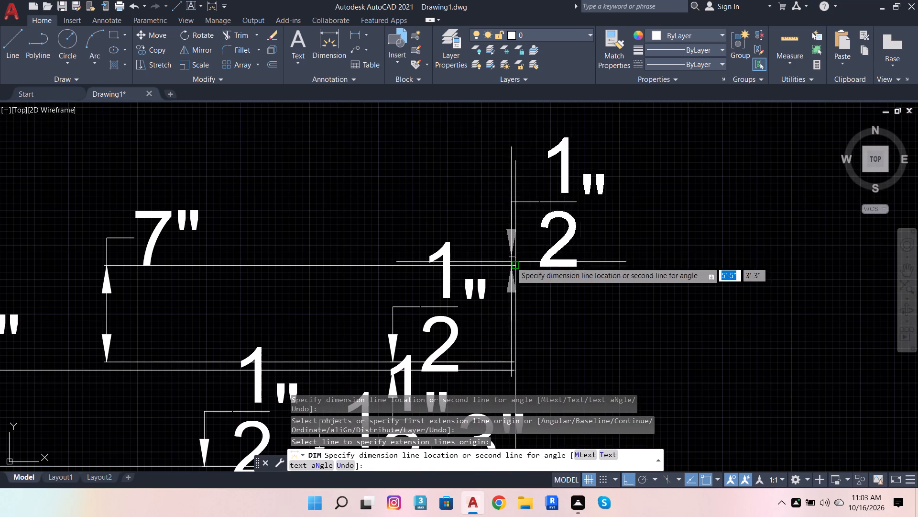
{"action": "left_click", "coordinate": [424, 240]}
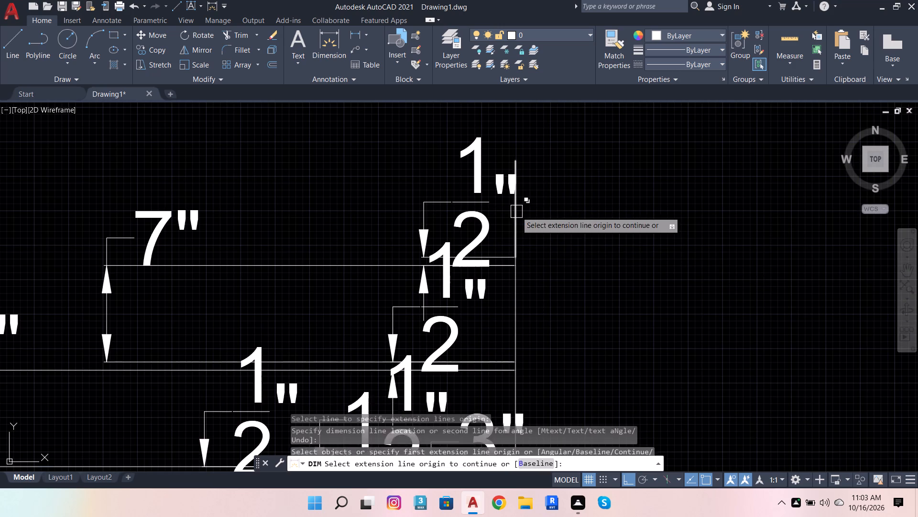
{"action": "left_click", "coordinate": [516, 212]}
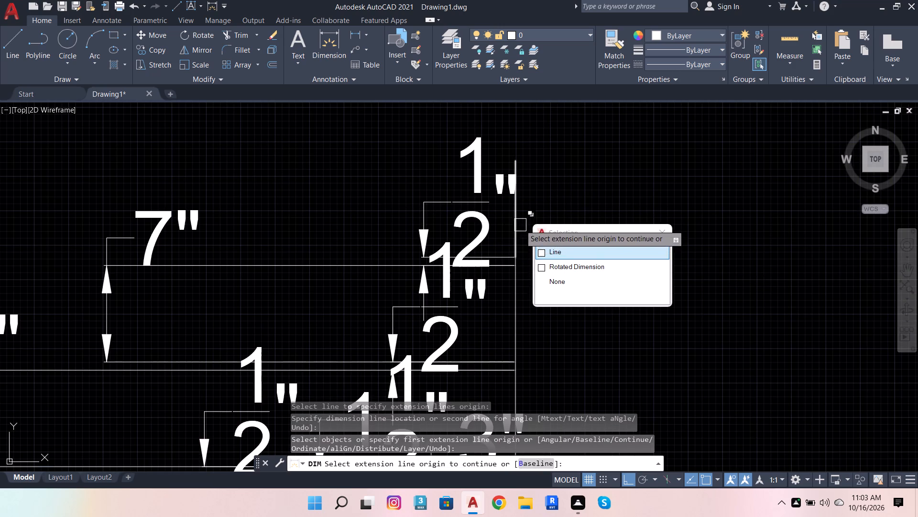
{"action": "left_click", "coordinate": [571, 256]}
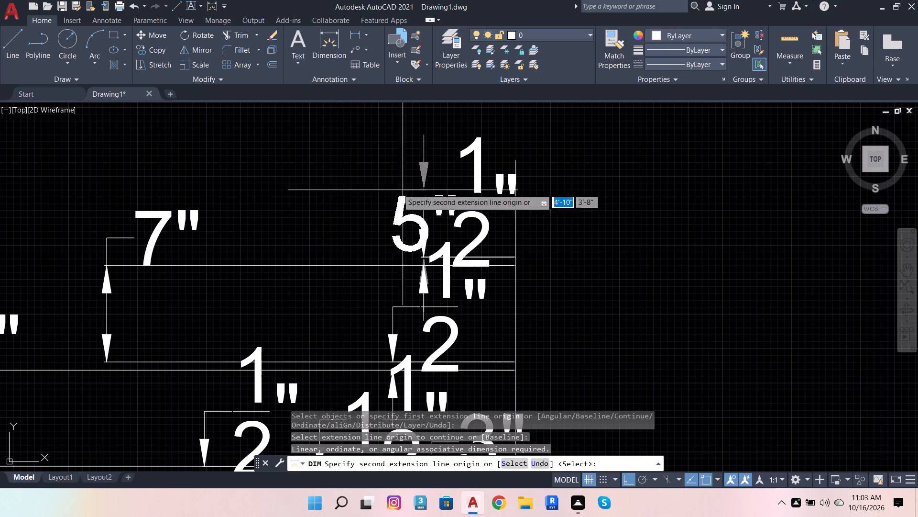
{"action": "left_click", "coordinate": [518, 160]}
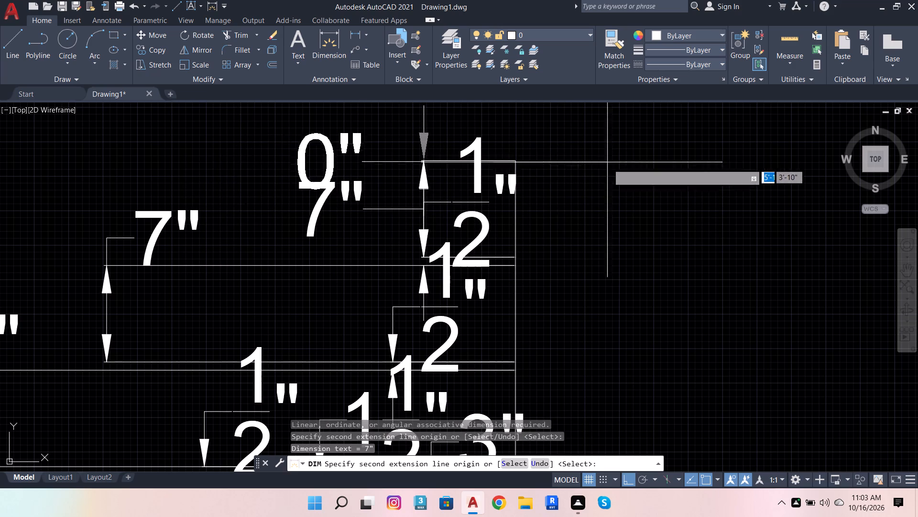
{"action": "key", "text": "Escape"}
Extend the vertical line upward from its top end with a 0.6" segment and a 4'11" segment.
{"action": "scroll", "coordinate": [541, 172], "scroll_direction": "down", "scroll_amount": 2}
{"action": "scroll", "coordinate": [537, 173], "scroll_direction": "up", "scroll_amount": 2}
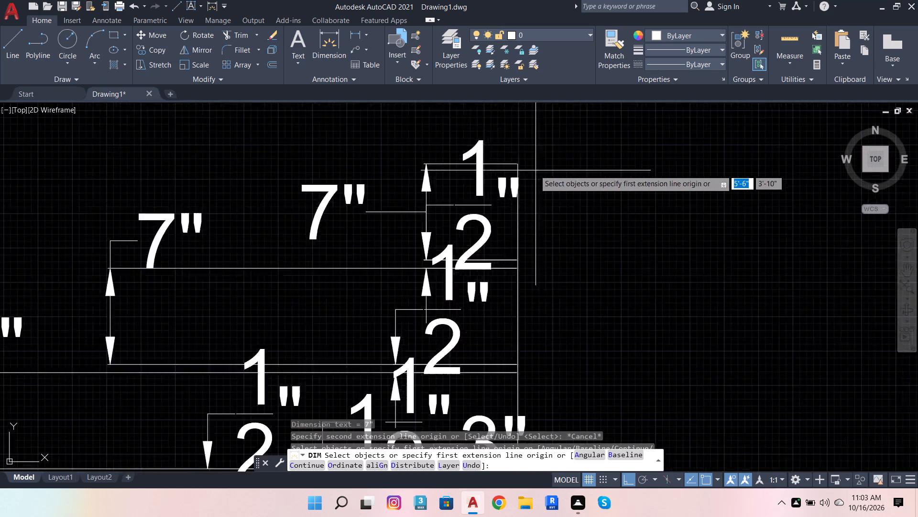
{"action": "scroll", "coordinate": [534, 169], "scroll_direction": "up", "scroll_amount": 1}
{"action": "left_click", "coordinate": [8, 38]}
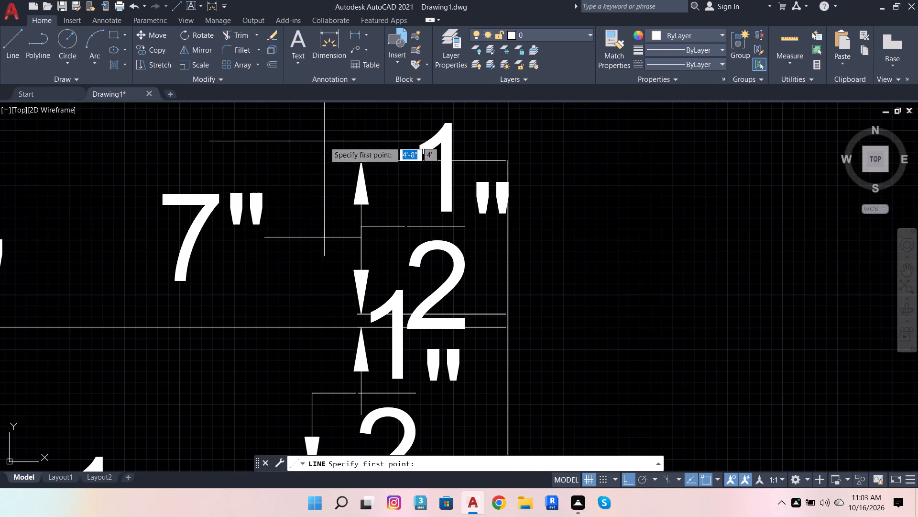
{"action": "left_click", "coordinate": [509, 157]}
{"action": "scroll", "coordinate": [498, 212], "scroll_direction": "down", "scroll_amount": 5}
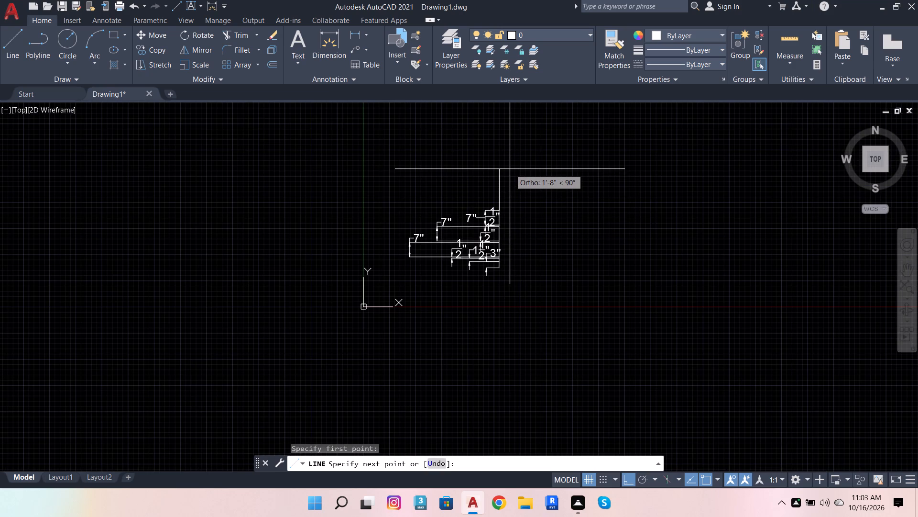
{"action": "type", "text": ".6"}
{"action": "key", "text": "Return"}
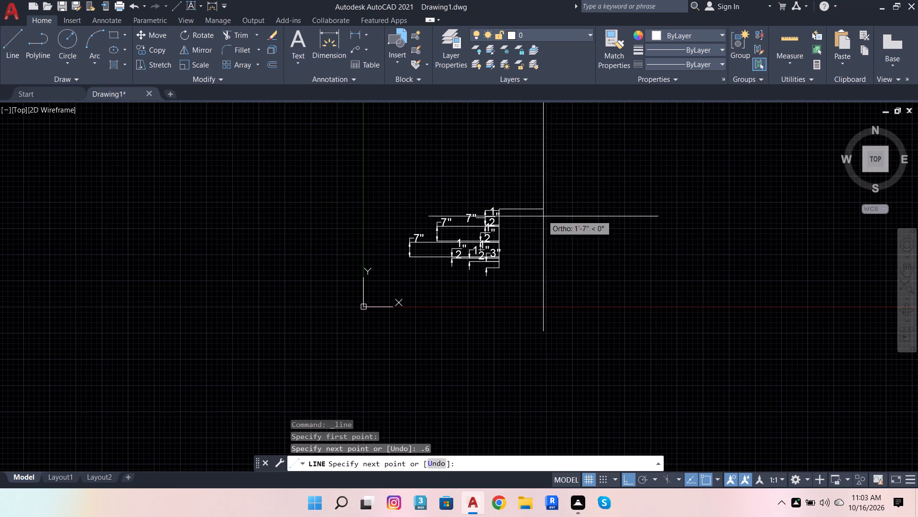
{"action": "scroll", "coordinate": [465, 400], "scroll_direction": "down", "scroll_amount": 2}
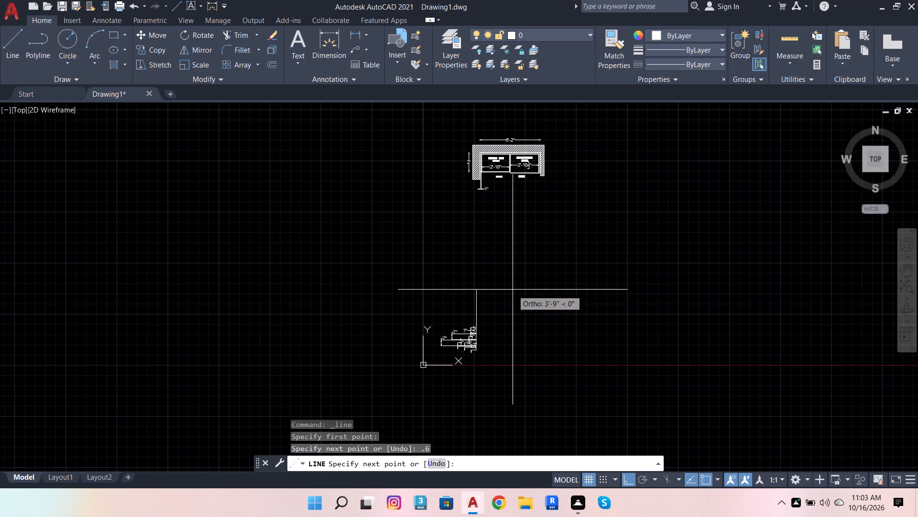
{"action": "type", "text": "4'"}
{"action": "type", "text": "11"}
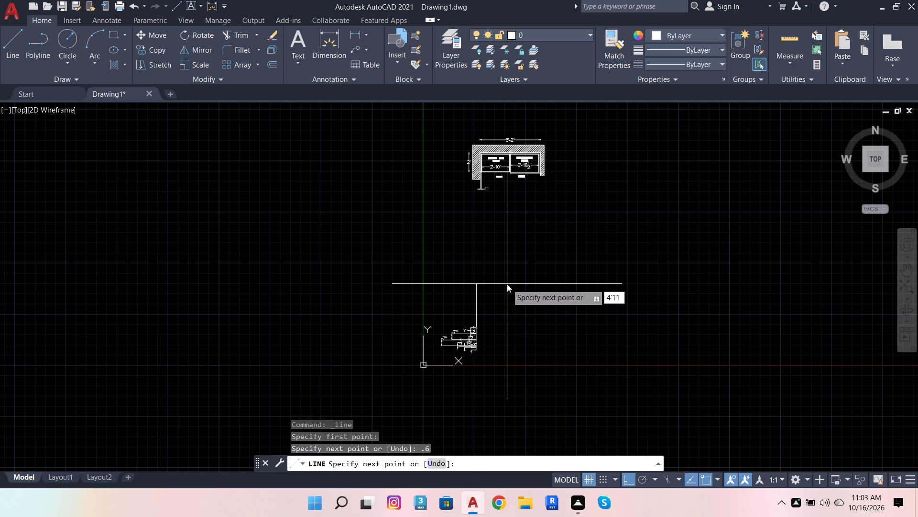
{"action": "key", "text": "Return"}
Continue the vertical line upward with a 0.6" segment and a 1'5" segment.
{"action": "scroll", "coordinate": [476, 326], "scroll_direction": "up", "scroll_amount": 2}
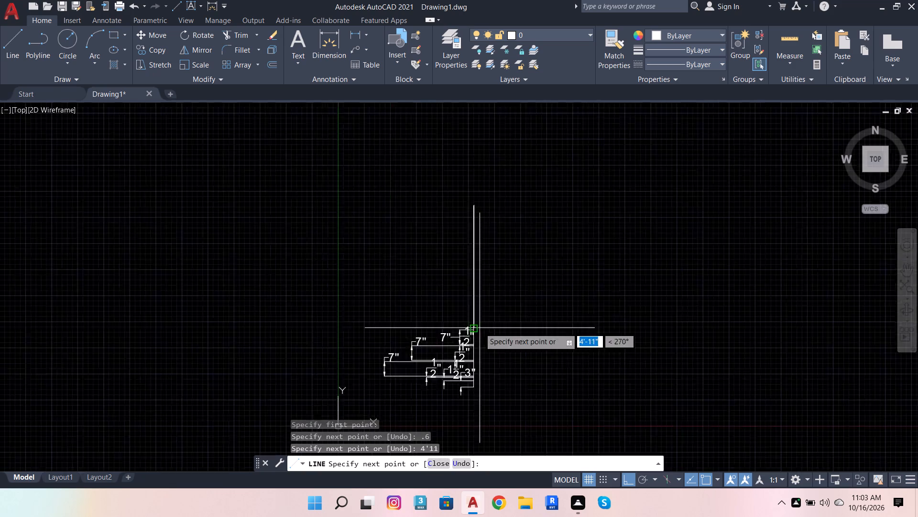
{"action": "scroll", "coordinate": [480, 328], "scroll_direction": "up", "scroll_amount": 1}
{"action": "scroll", "coordinate": [525, 326], "scroll_direction": "down", "scroll_amount": 3}
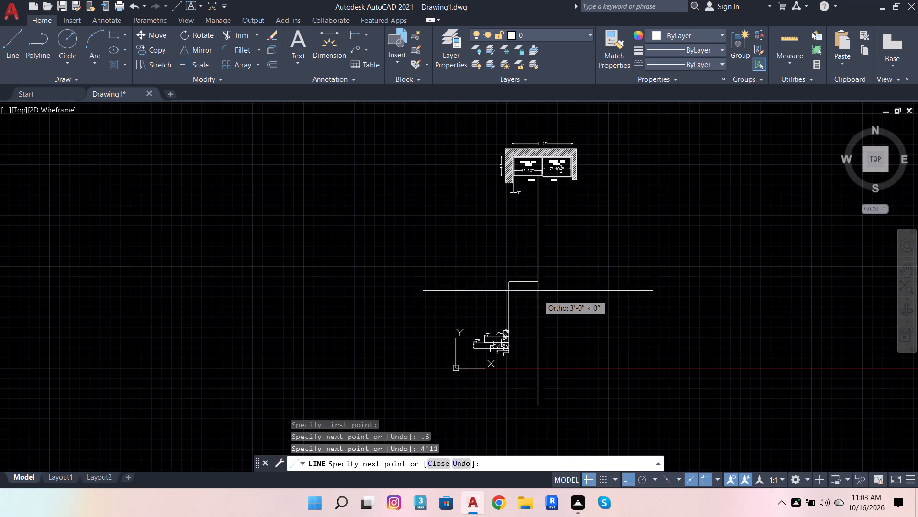
{"action": "scroll", "coordinate": [524, 264], "scroll_direction": "up", "scroll_amount": 1}
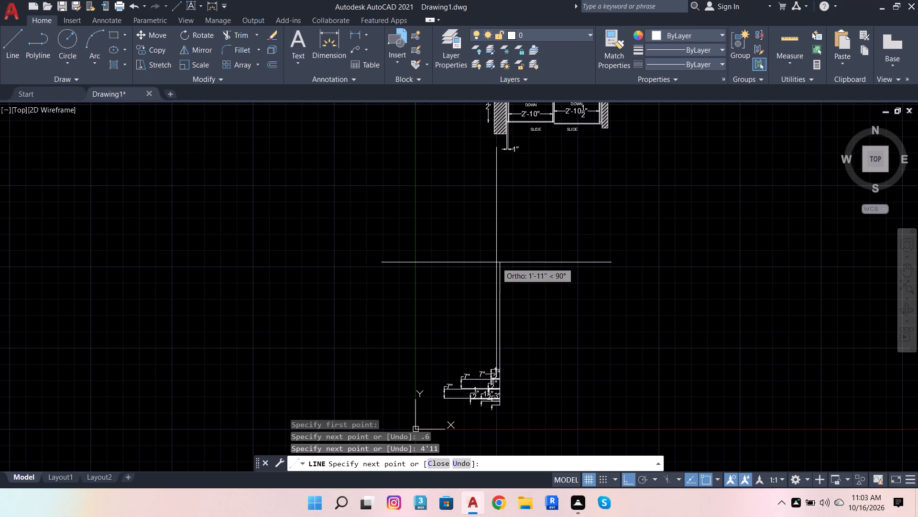
{"action": "type", "text": ".6"}
{"action": "key", "text": "Return"}
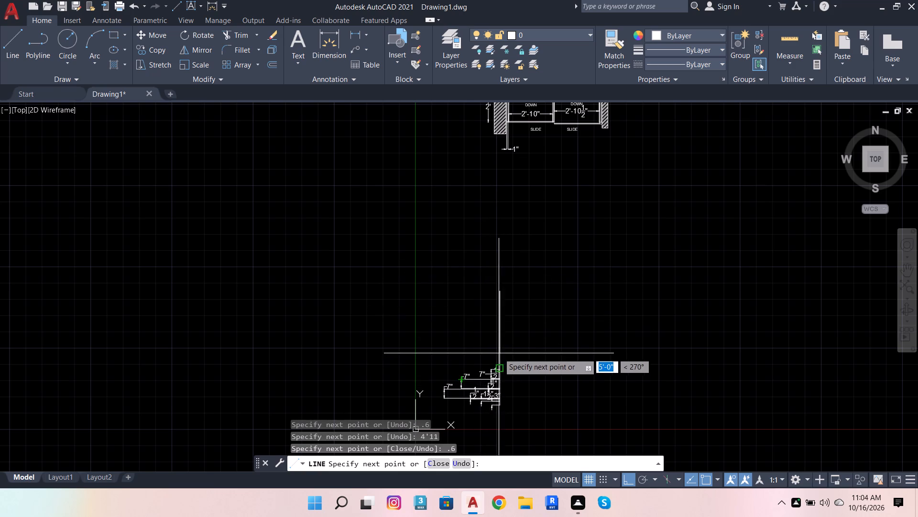
{"action": "scroll", "coordinate": [501, 355], "scroll_direction": "up", "scroll_amount": 2}
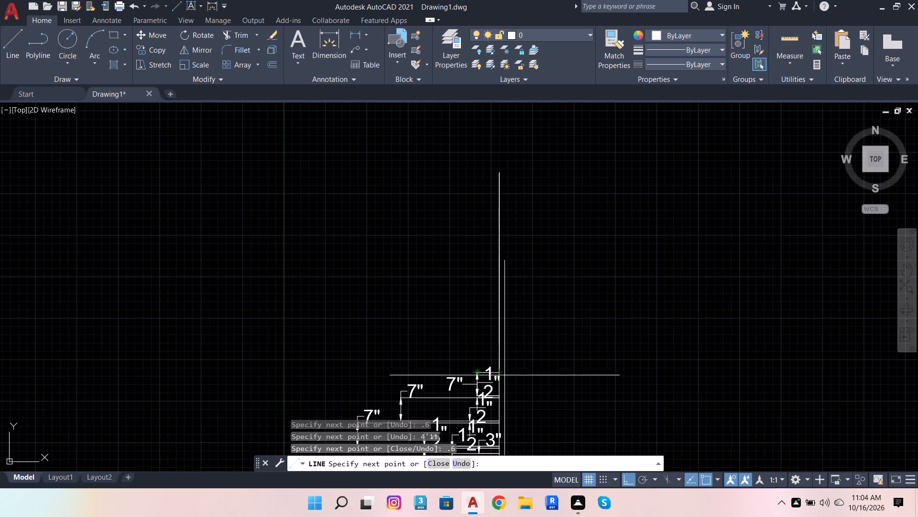
{"action": "scroll", "coordinate": [583, 419], "scroll_direction": "down", "scroll_amount": 3}
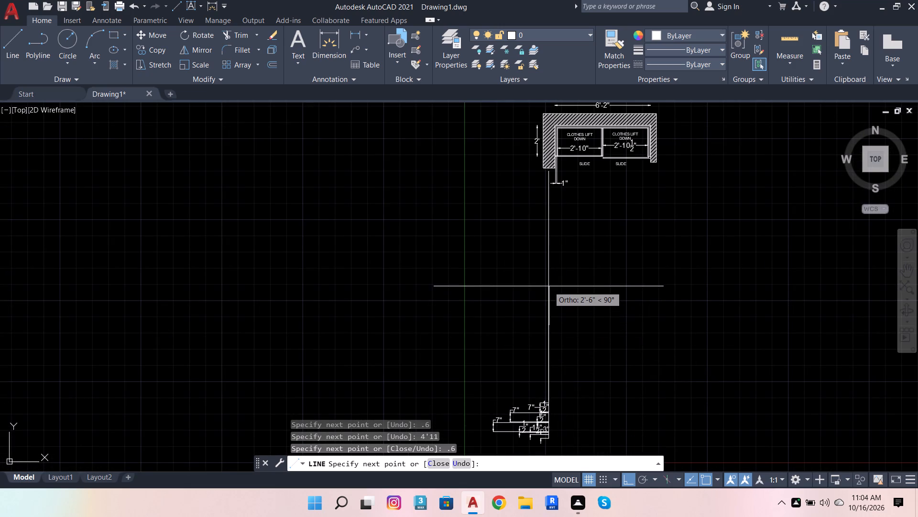
{"action": "type", "text": "1'"}
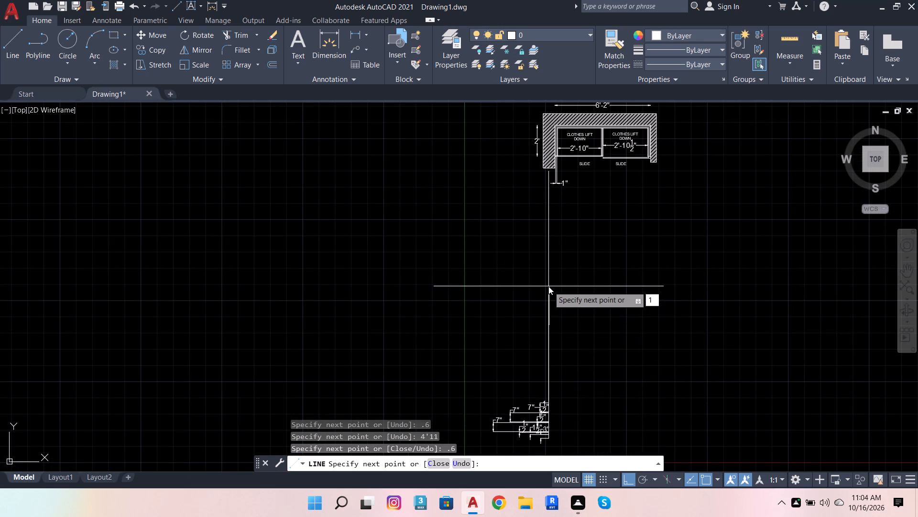
{"action": "key", "text": "5"}
{"action": "key", "text": "Return"}
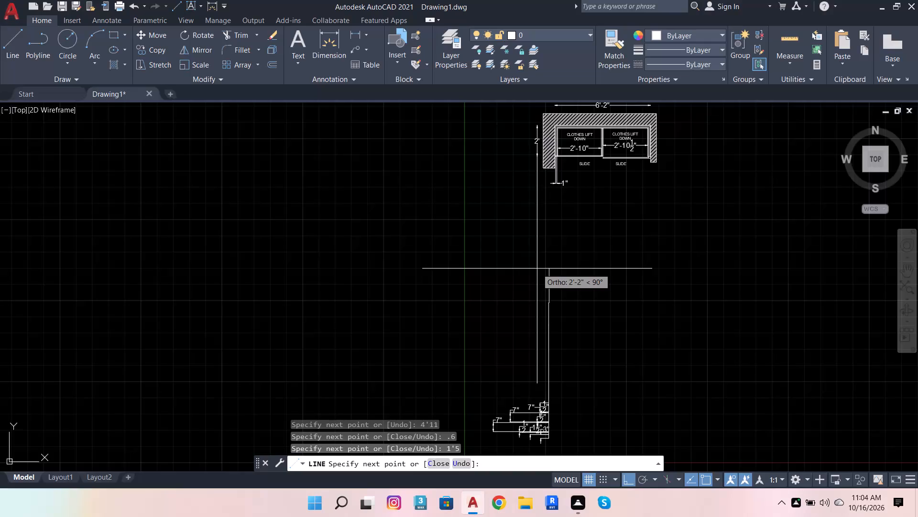
Finish the vertical line upward with segments of 0.6", 1.6" and 2'.
{"action": "scroll", "coordinate": [545, 302], "scroll_direction": "up", "scroll_amount": 2}
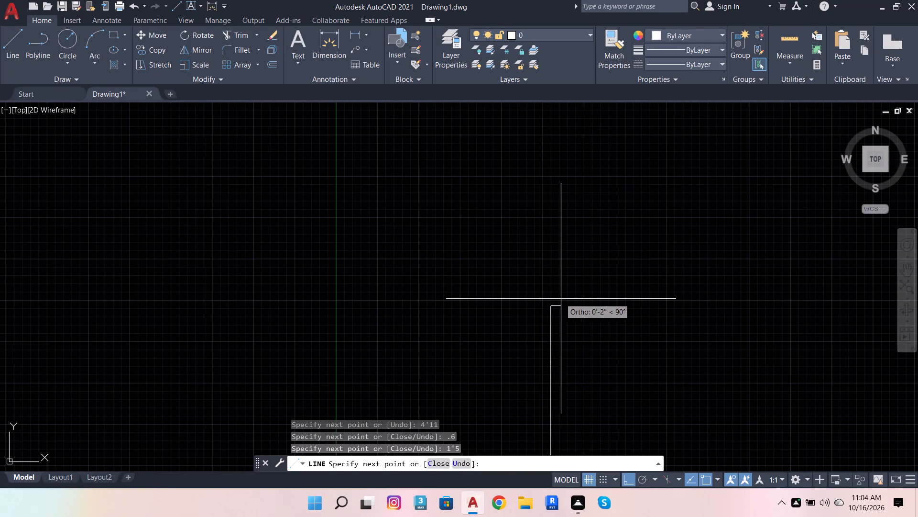
{"action": "scroll", "coordinate": [555, 307], "scroll_direction": "up", "scroll_amount": 4}
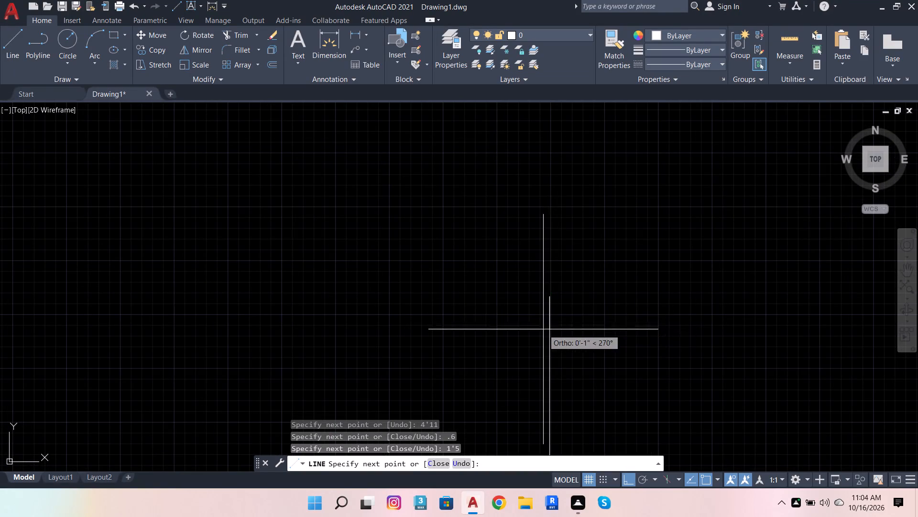
{"action": "scroll", "coordinate": [577, 313], "scroll_direction": "down", "scroll_amount": 2}
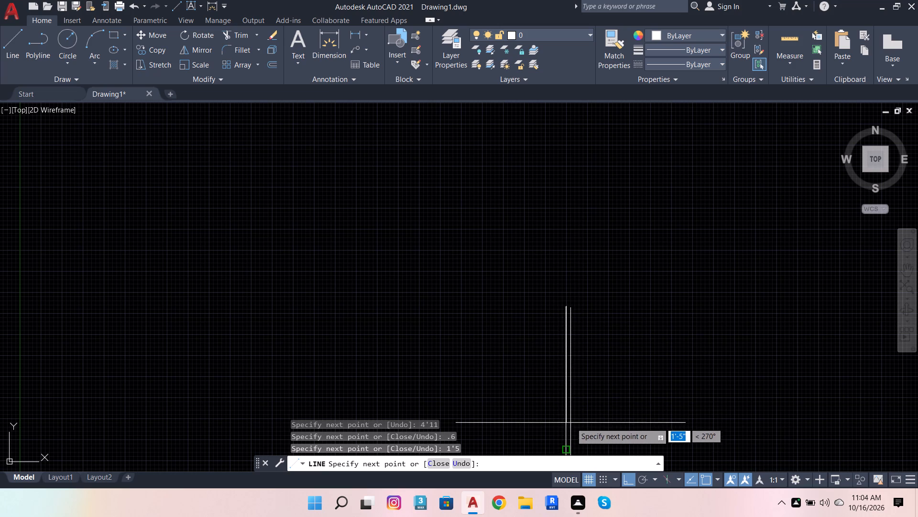
{"action": "type", "text": ".6"}
{"action": "key", "text": "Return"}
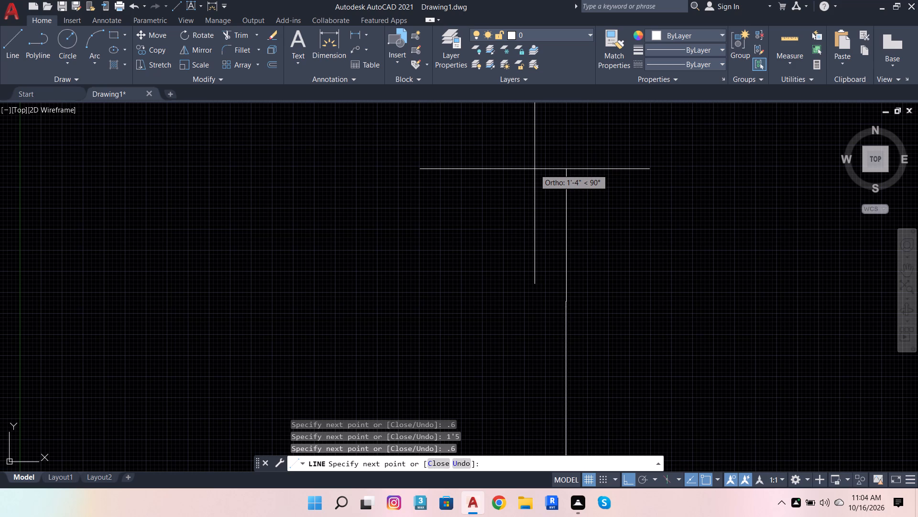
{"action": "type", "text": "1.6"}
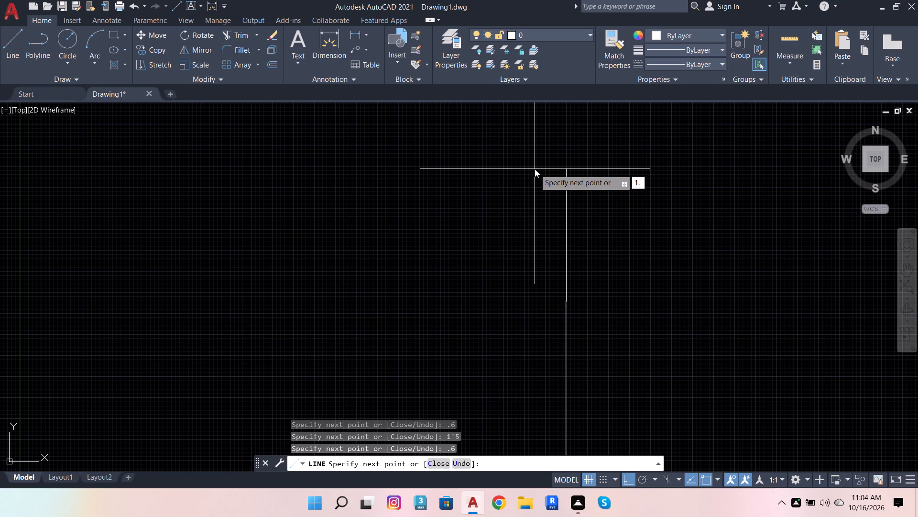
{"action": "key", "text": "Return"}
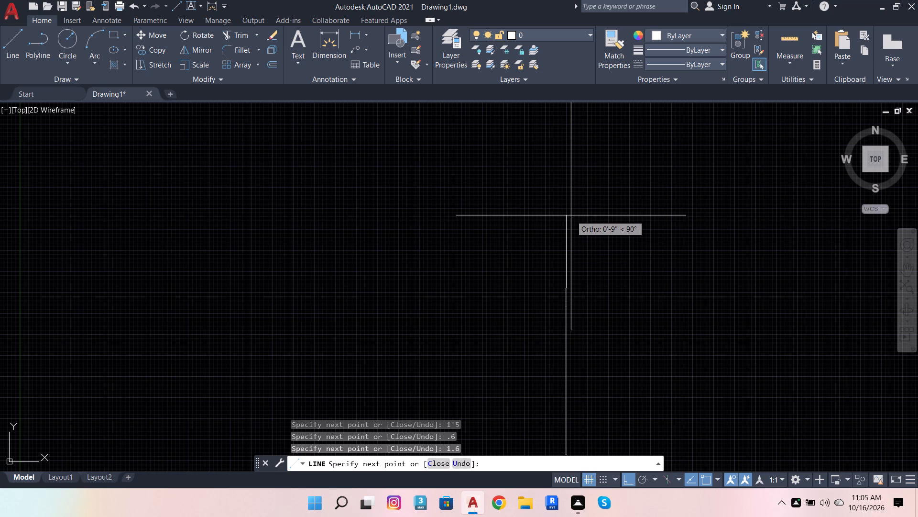
{"action": "type", "text": "2'"}
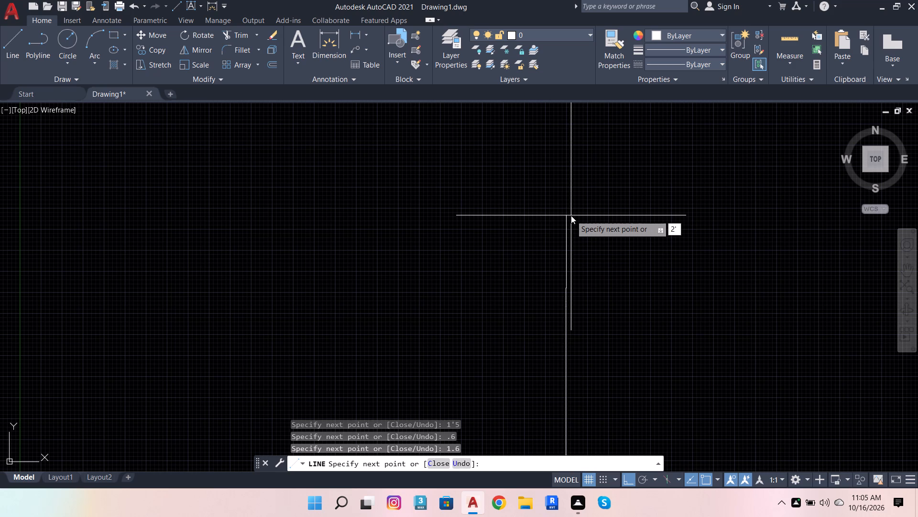
{"action": "key", "text": "Return"}
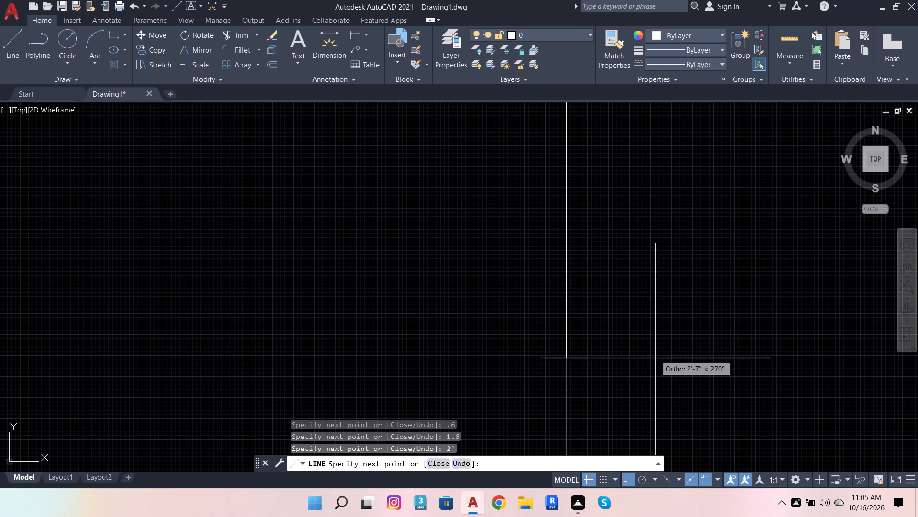
{"action": "scroll", "coordinate": [590, 401], "scroll_direction": "down", "scroll_amount": 4}
{"action": "scroll", "coordinate": [635, 255], "scroll_direction": "down", "scroll_amount": 4}
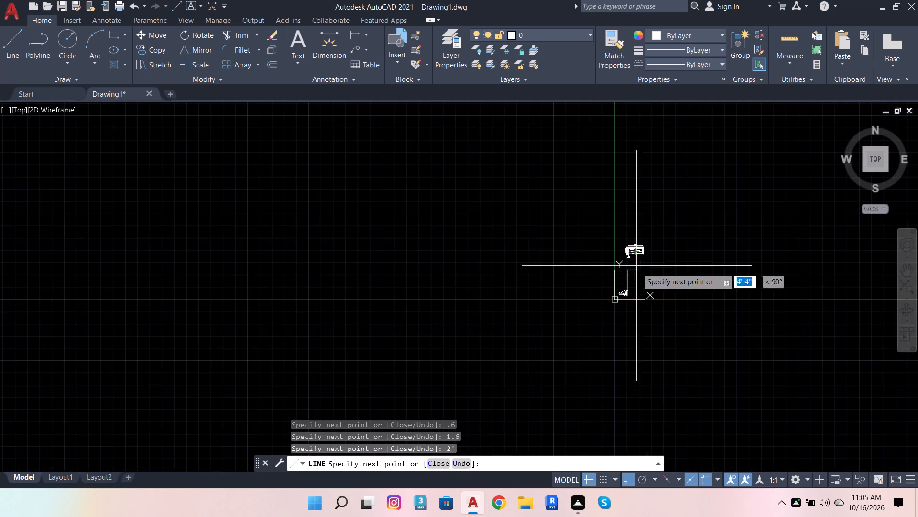
{"action": "scroll", "coordinate": [645, 290], "scroll_direction": "up", "scroll_amount": 4}
{"action": "key", "text": "space"}
Dimension the full height of the vertical line from bottom end to top end, placing it left of the segment dimensions.
{"action": "scroll", "coordinate": [527, 306], "scroll_direction": "up", "scroll_amount": 3}
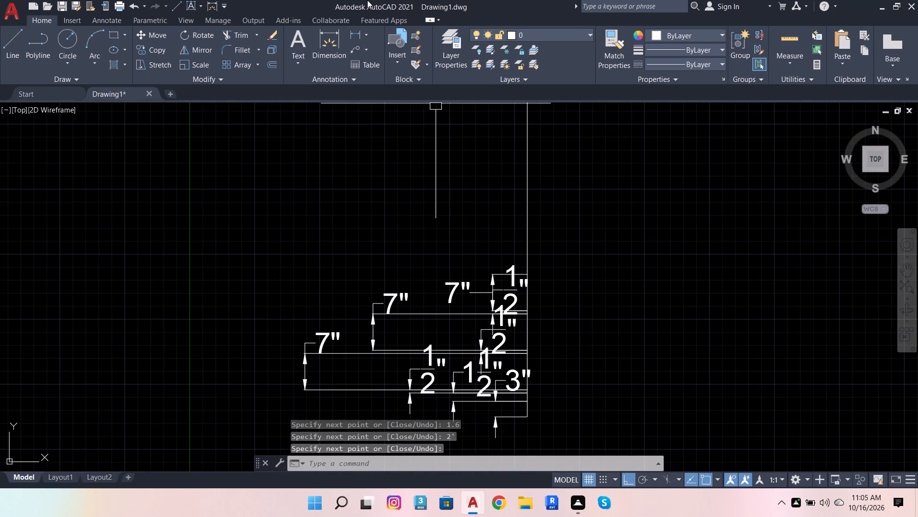
{"action": "left_click", "coordinate": [326, 40]}
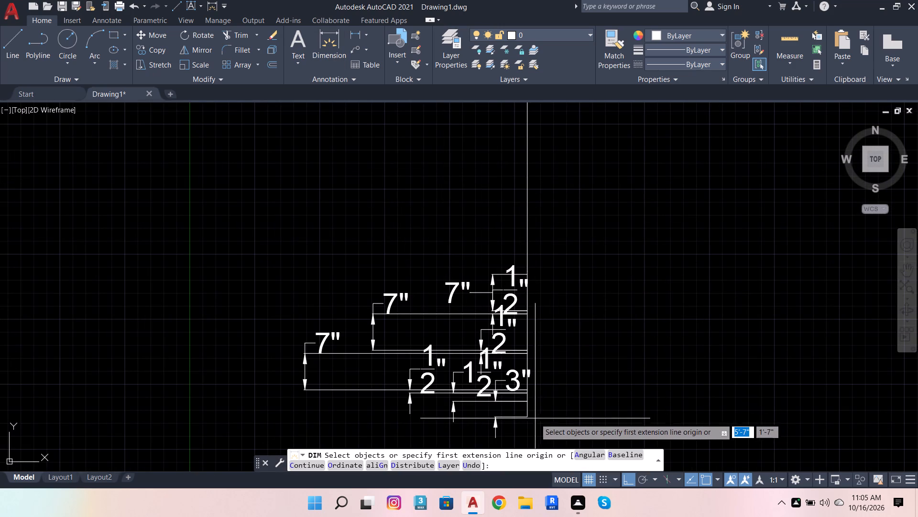
{"action": "left_click", "coordinate": [527, 416]}
{"action": "scroll", "coordinate": [572, 420], "scroll_direction": "down", "scroll_amount": 3}
{"action": "scroll", "coordinate": [548, 316], "scroll_direction": "down", "scroll_amount": 3}
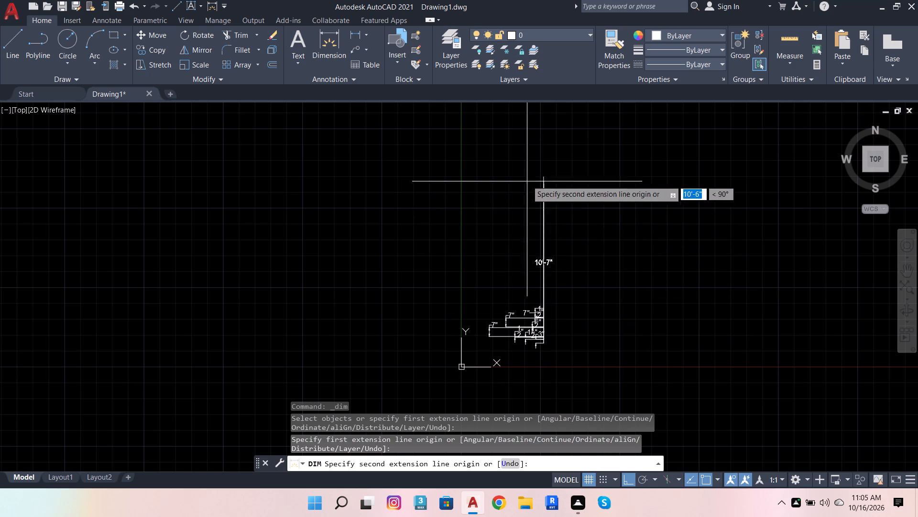
{"action": "left_click", "coordinate": [542, 178]}
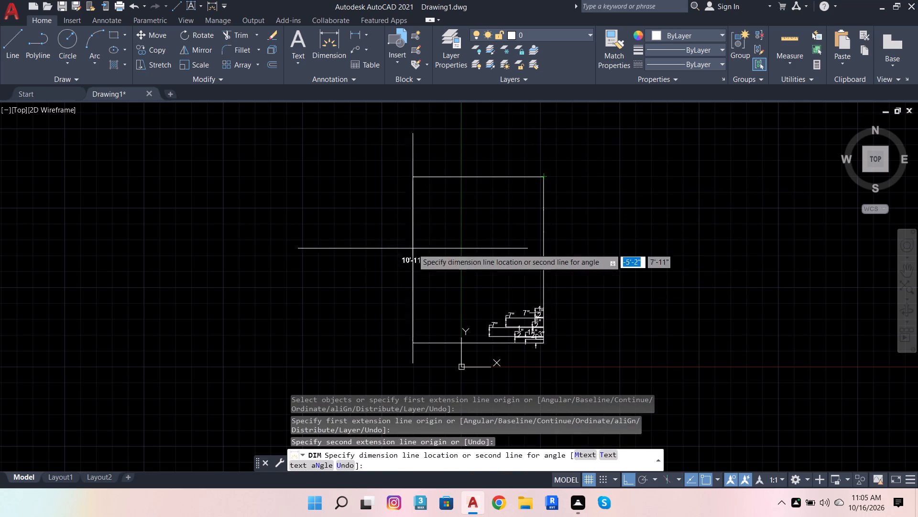
{"action": "left_click", "coordinate": [478, 263]}
{"action": "scroll", "coordinate": [506, 247], "scroll_direction": "up", "scroll_amount": 3}
{"action": "scroll", "coordinate": [524, 221], "scroll_direction": "down", "scroll_amount": 3}
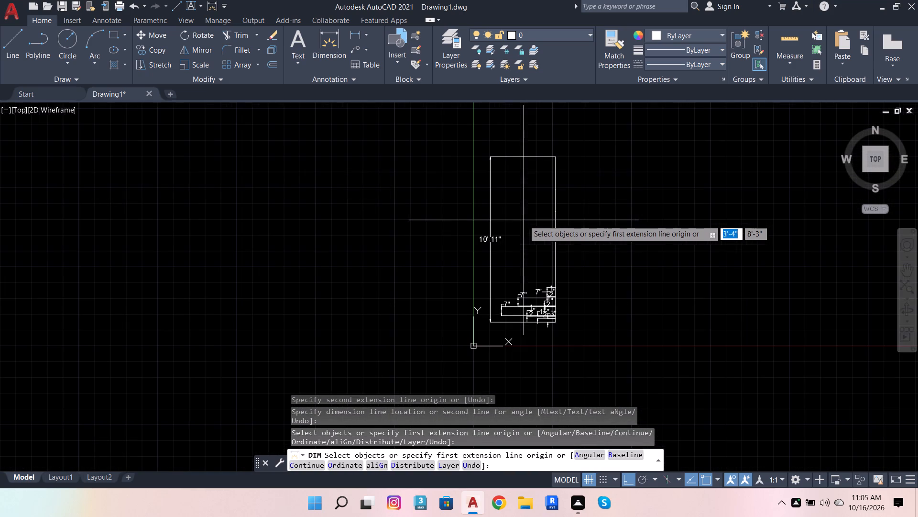
{"action": "key", "text": "Escape"}
{"action": "key", "text": "Escape"}
{"action": "key", "text": "Escape"}
{"action": "key", "text": "Escape"}
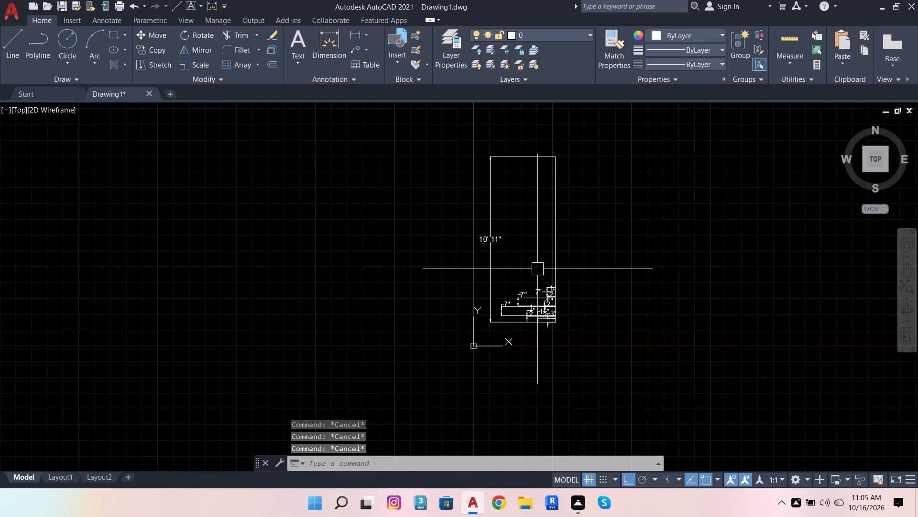
Start a new line at the top end of the vertical line.
{"action": "scroll", "coordinate": [538, 270], "scroll_direction": "down", "scroll_amount": 1}
{"action": "scroll", "coordinate": [550, 198], "scroll_direction": "up", "scroll_amount": 3}
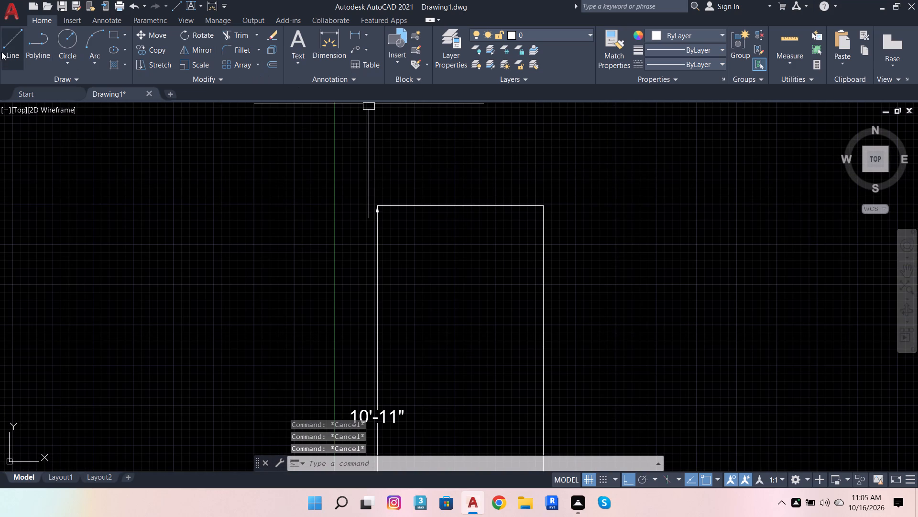
{"action": "left_click", "coordinate": [6, 45]}
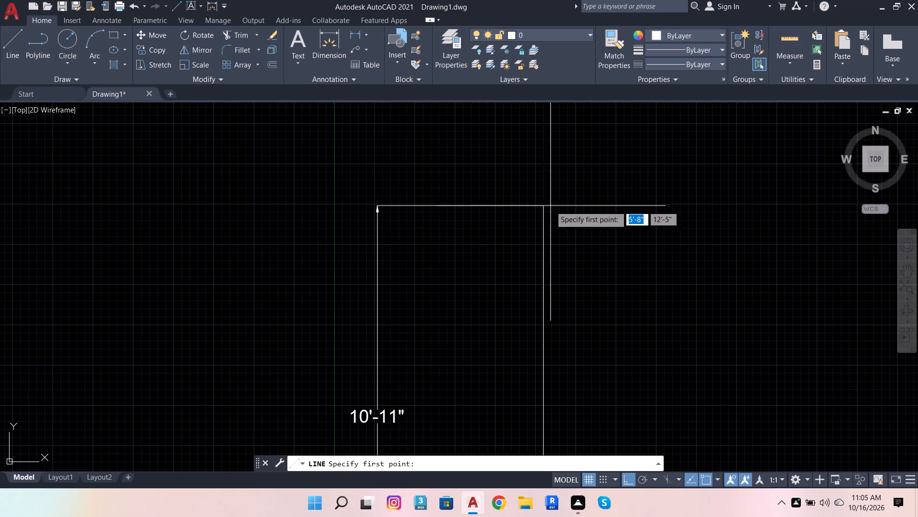
Extend the vertical line with a 1" line drawn upward from its top end.
{"action": "left_click", "coordinate": [545, 204]}
{"action": "key", "text": "1"}
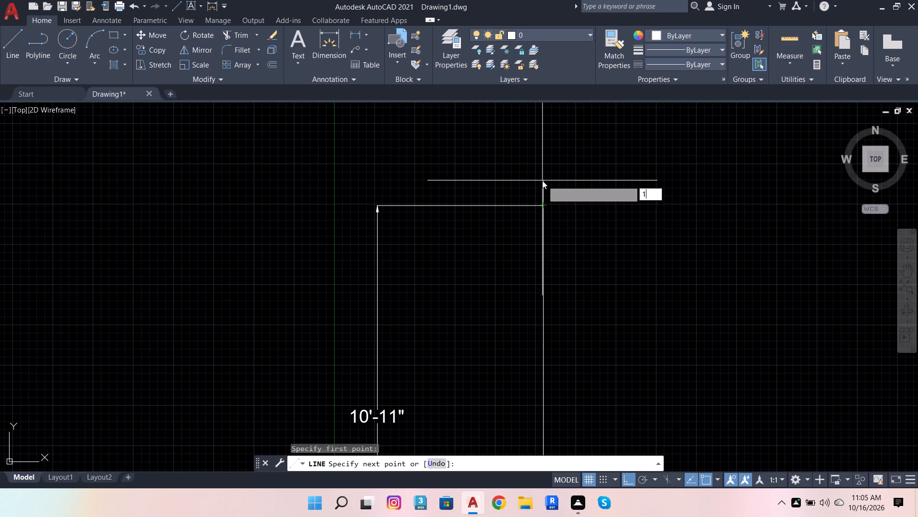
{"action": "key", "text": "Return"}
{"action": "key", "text": "Escape"}
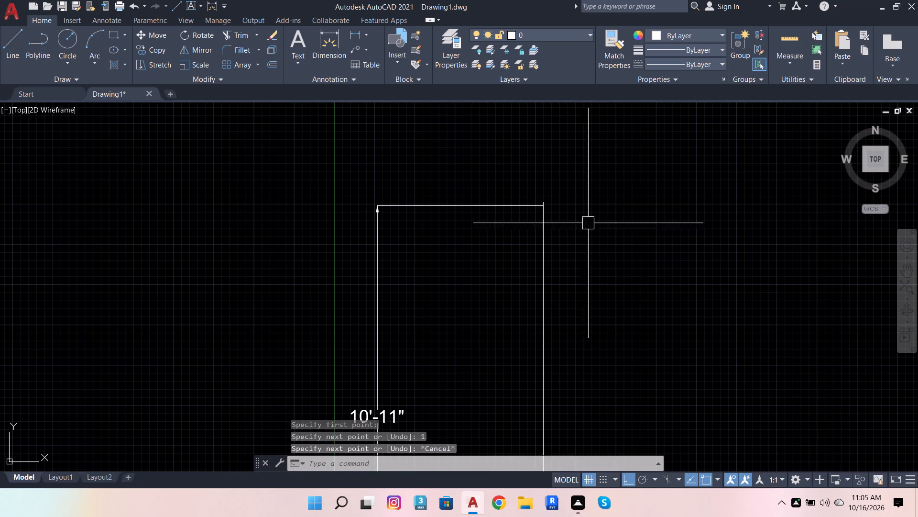
Dimension the vertical line's full height from its new top end to its bottom end, placing it outside the existing overall dimension.
{"action": "left_click", "coordinate": [326, 41]}
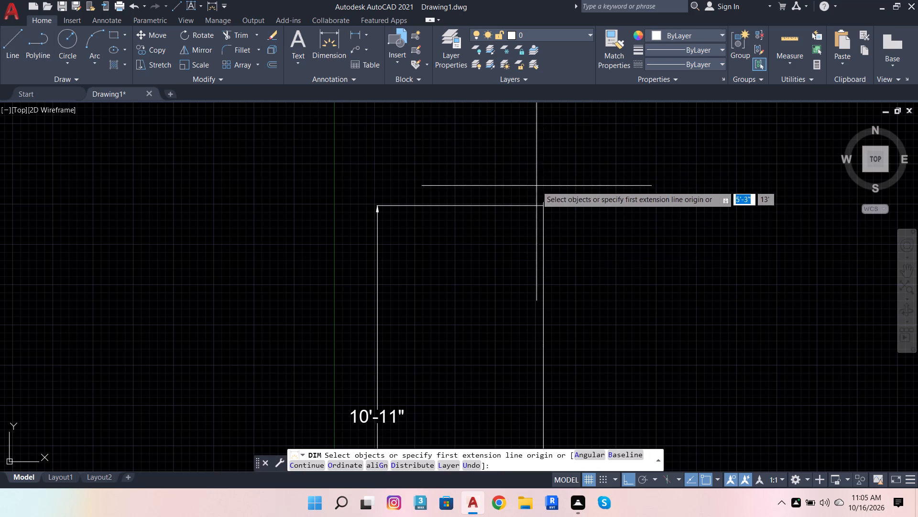
{"action": "left_click", "coordinate": [544, 202]}
{"action": "scroll", "coordinate": [542, 186], "scroll_direction": "down", "scroll_amount": 4}
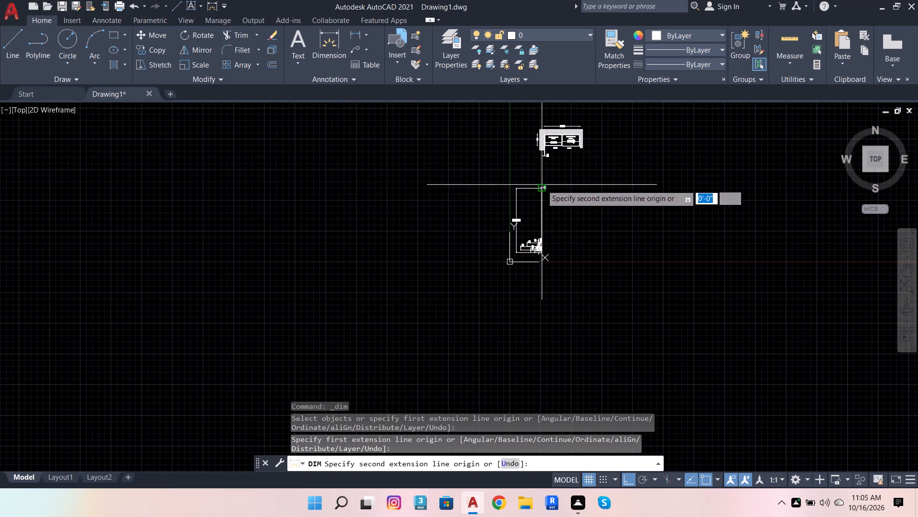
{"action": "scroll", "coordinate": [551, 271], "scroll_direction": "up", "scroll_amount": 3}
{"action": "scroll", "coordinate": [511, 196], "scroll_direction": "up", "scroll_amount": 3}
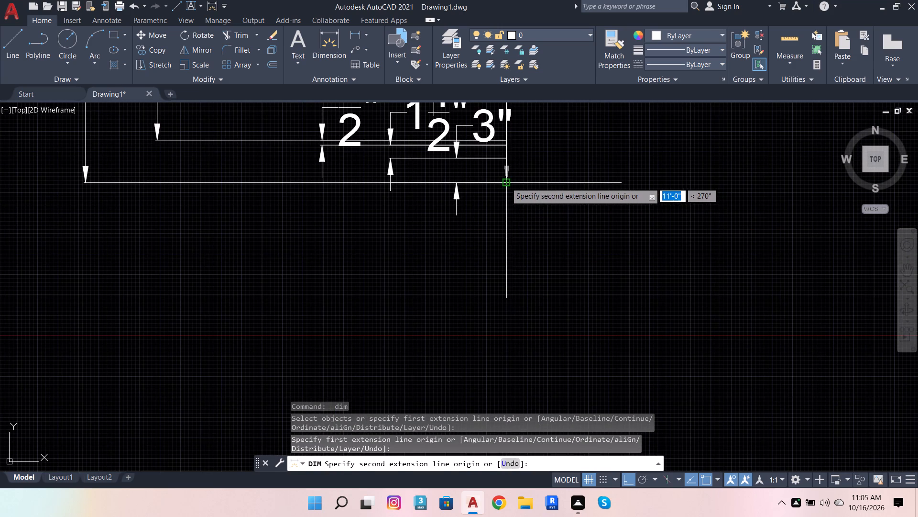
{"action": "left_click", "coordinate": [506, 183]}
{"action": "scroll", "coordinate": [599, 241], "scroll_direction": "down", "scroll_amount": 4}
{"action": "left_click", "coordinate": [474, 234]}
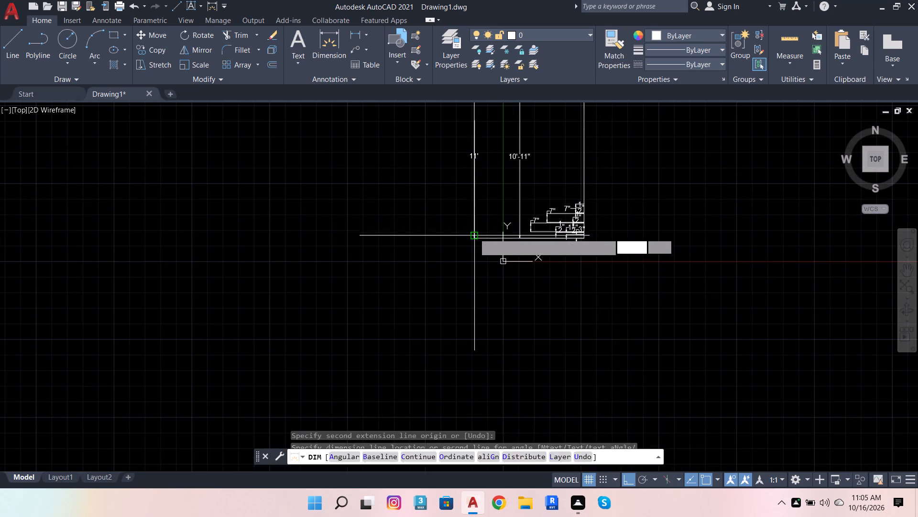
{"action": "key", "text": "Escape"}
{"action": "key", "text": "Escape"}
{"action": "key", "text": "Escape"}
{"action": "key", "text": "Escape"}
Delete the outdated 10'-11" overall height dimension.
{"action": "left_click", "coordinate": [522, 176]}
{"action": "left_click", "coordinate": [519, 163]}
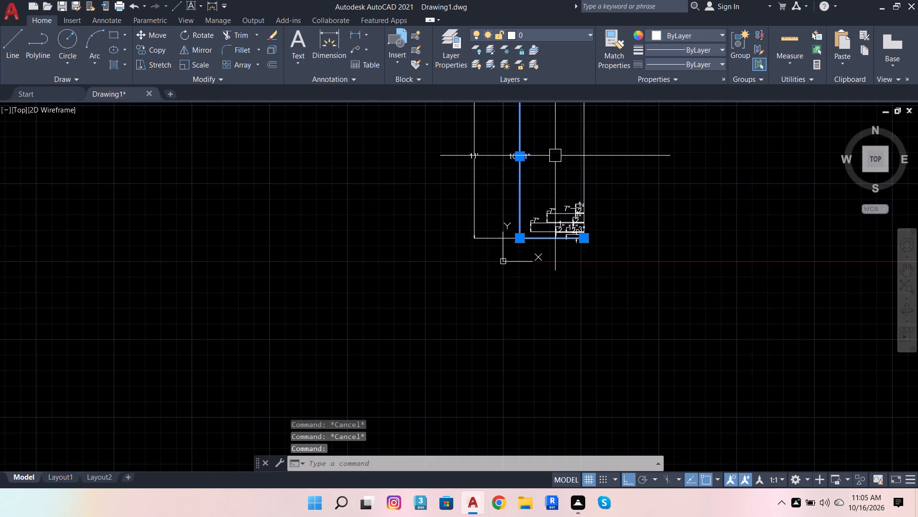
{"action": "key", "text": "shift+Delete"}
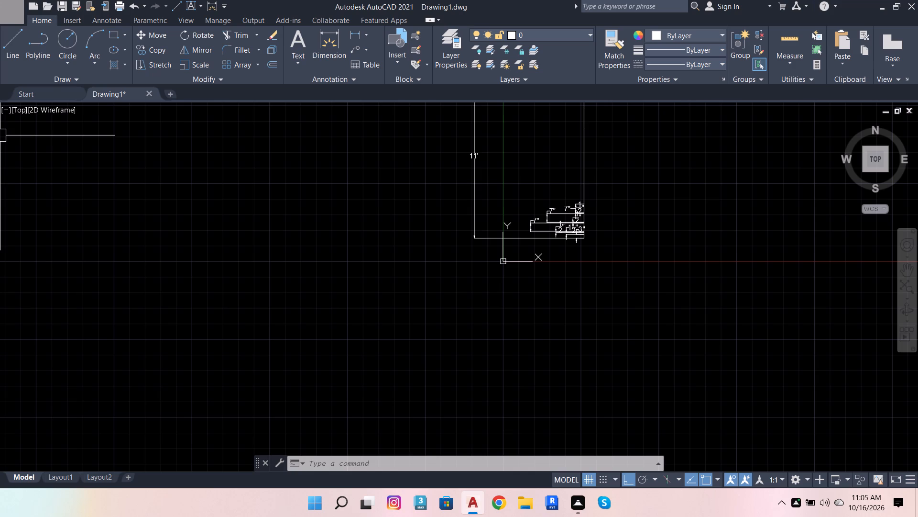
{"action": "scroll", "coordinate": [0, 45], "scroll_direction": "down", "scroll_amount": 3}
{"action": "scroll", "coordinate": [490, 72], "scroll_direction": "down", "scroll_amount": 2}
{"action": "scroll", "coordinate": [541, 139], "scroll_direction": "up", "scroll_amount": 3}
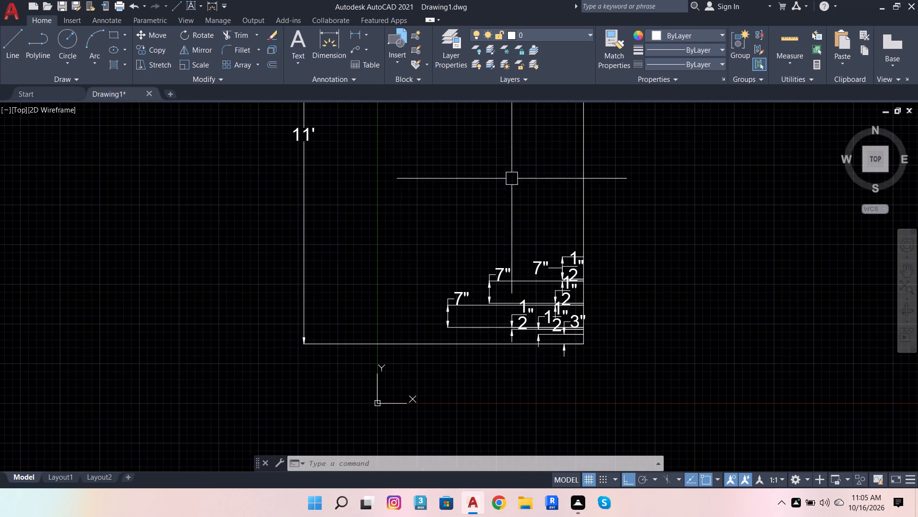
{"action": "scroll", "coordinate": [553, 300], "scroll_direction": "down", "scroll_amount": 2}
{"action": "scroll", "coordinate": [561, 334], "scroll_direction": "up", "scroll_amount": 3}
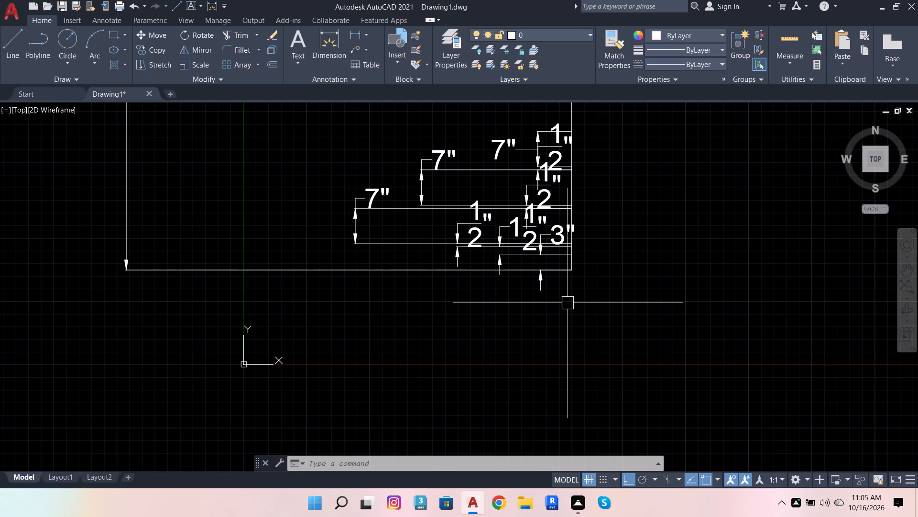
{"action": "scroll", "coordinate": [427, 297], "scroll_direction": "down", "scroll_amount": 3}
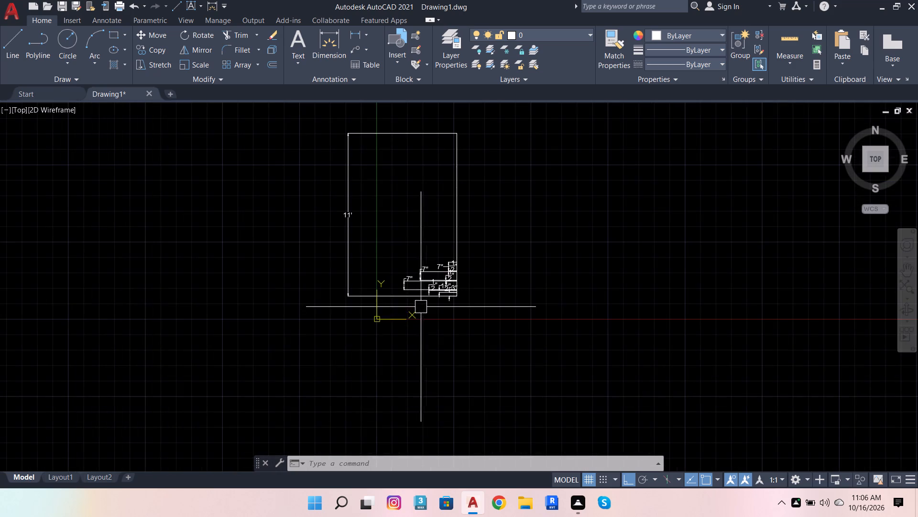
From the vertical line's bottom end, draw a line 9" to the right and 11' upward.
{"action": "scroll", "coordinate": [538, 277], "scroll_direction": "up", "scroll_amount": 3}
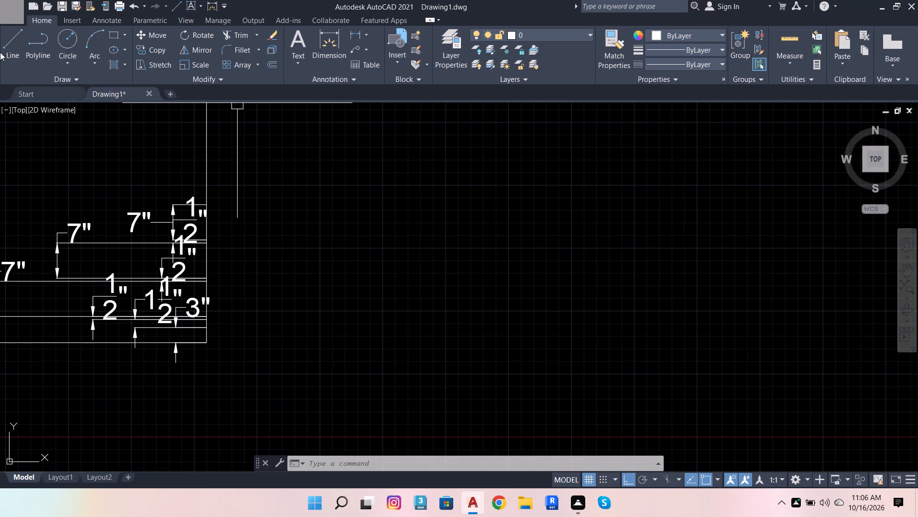
{"action": "left_click_drag", "start_coordinate": [42, 28], "coordinate": [33, 26]}
{"action": "left_click", "coordinate": [8, 36]}
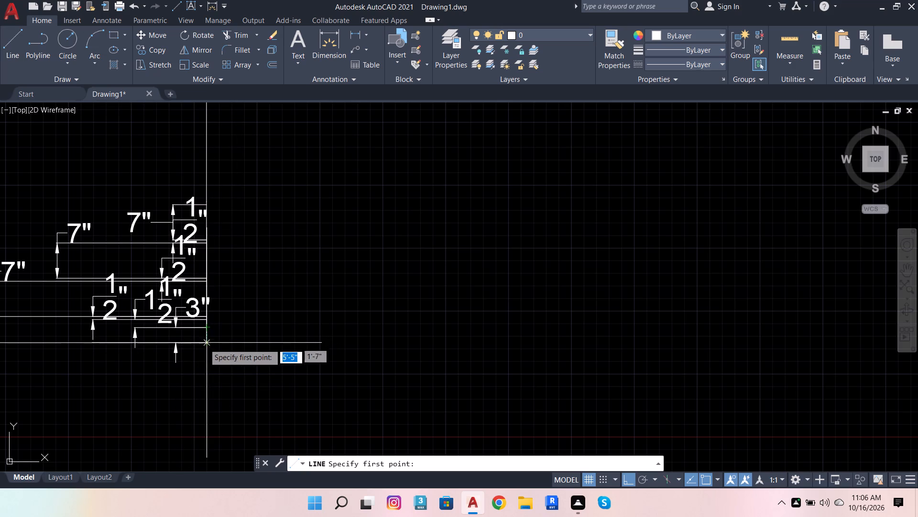
{"action": "left_click_drag", "start_coordinate": [204, 344], "coordinate": [332, 357]}
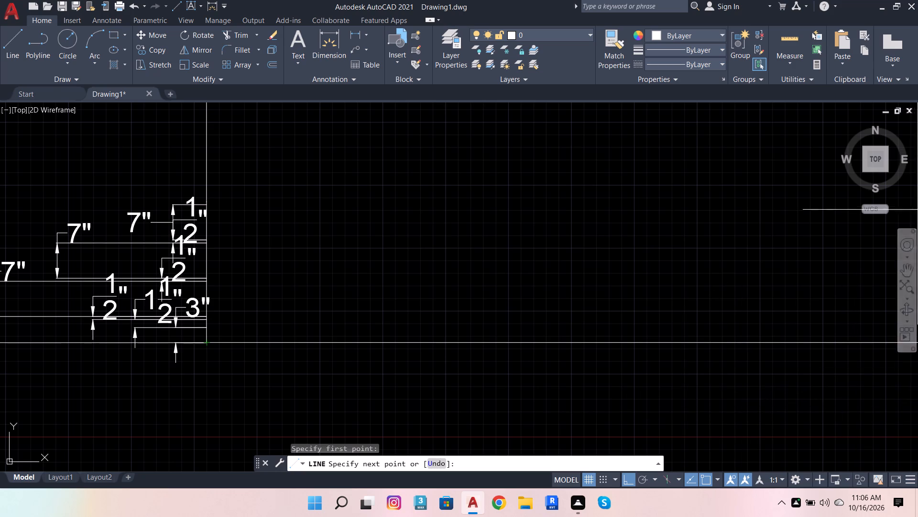
{"action": "scroll", "coordinate": [349, 340], "scroll_direction": "down", "scroll_amount": 2}
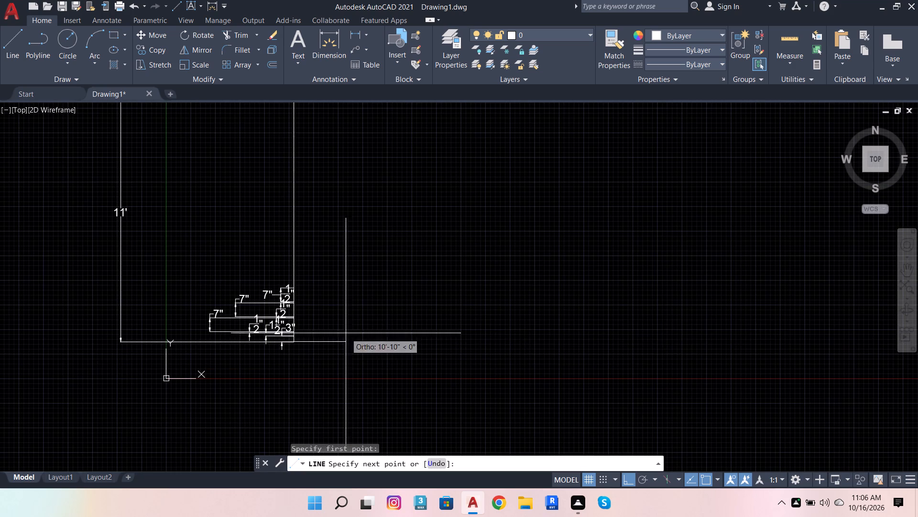
{"action": "scroll", "coordinate": [629, 341], "scroll_direction": "down", "scroll_amount": 2}
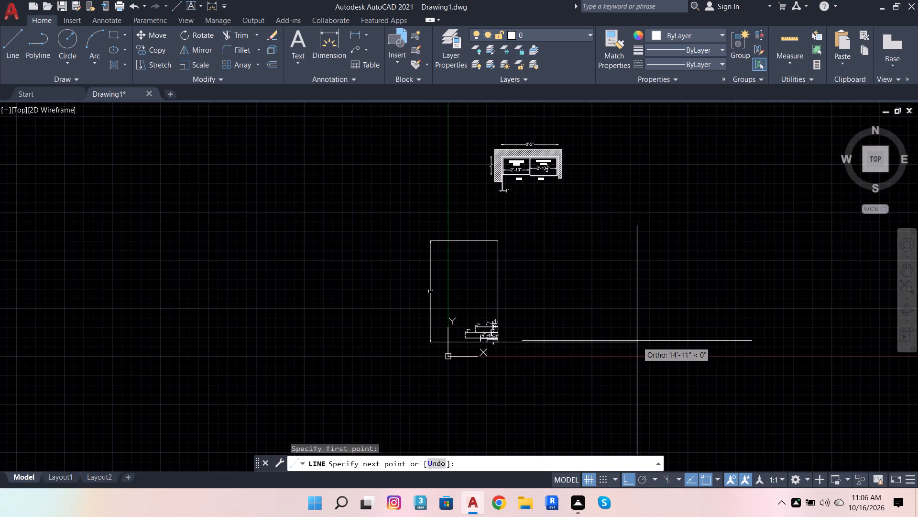
{"action": "scroll", "coordinate": [637, 341], "scroll_direction": "up", "scroll_amount": 1}
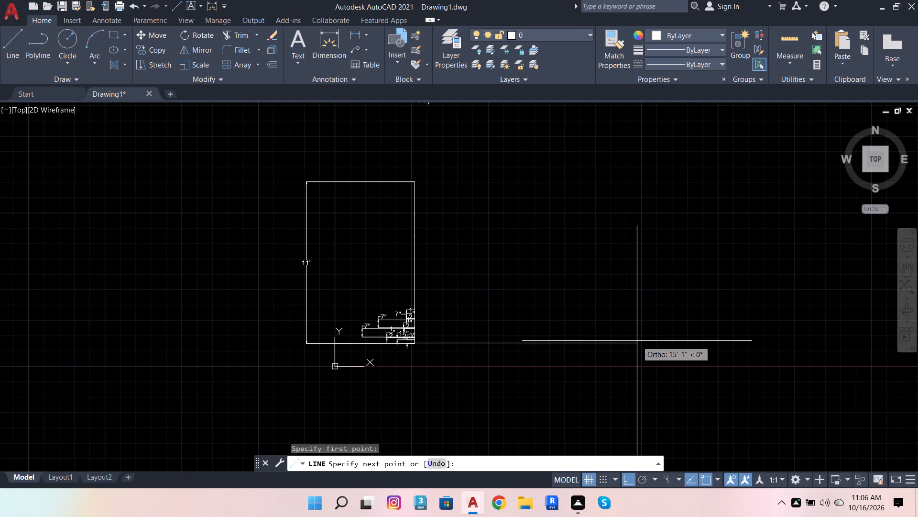
{"action": "key", "text": "9"}
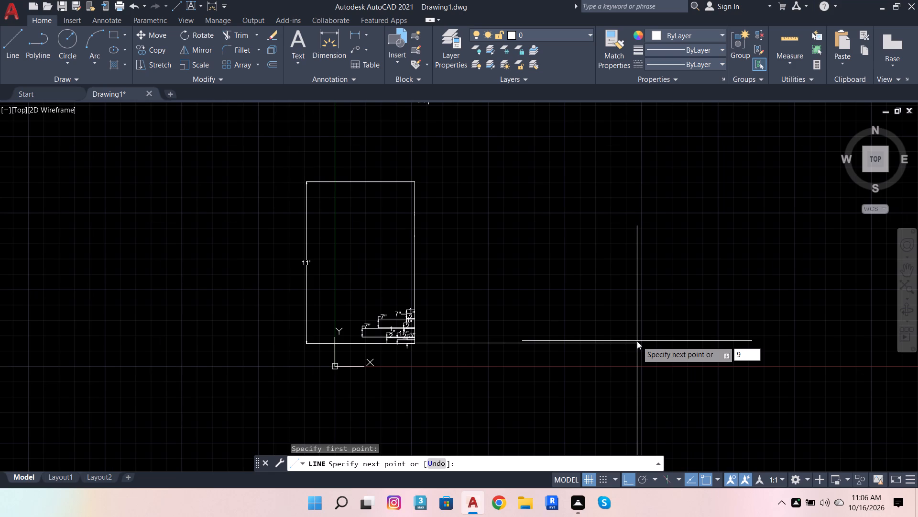
{"action": "key", "text": "Return"}
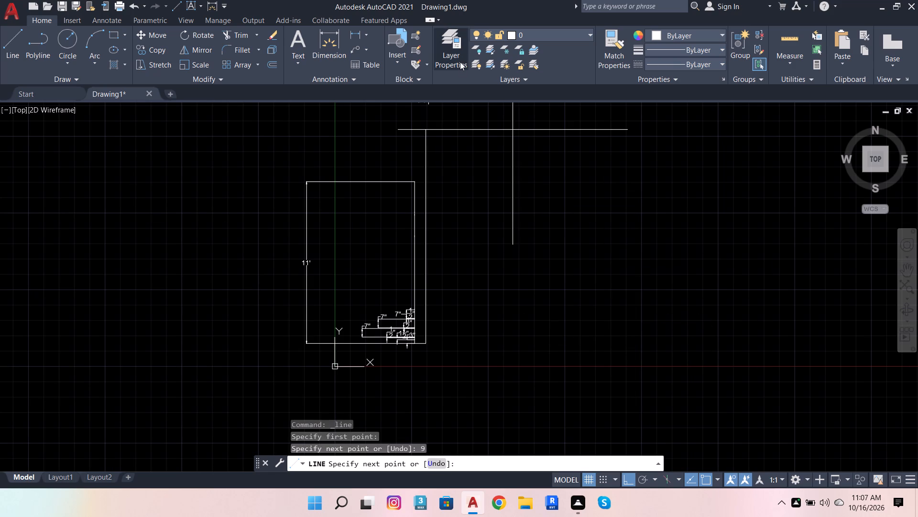
{"action": "type", "text": "11'"}
{"action": "key", "text": "Return"}
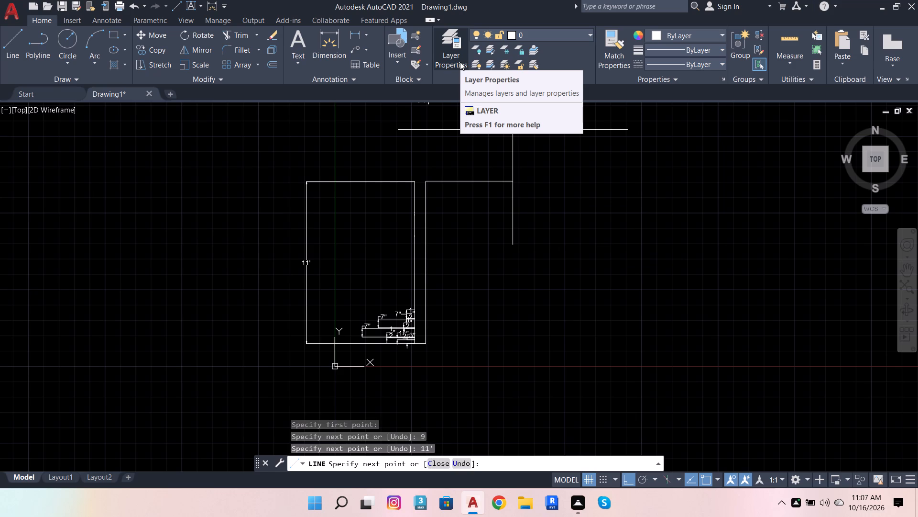
{"action": "key", "text": "space"}
From the bottom of the new 11' line, draw a line 6'2" to the right and 11' upward.
{"action": "key", "text": "space"}
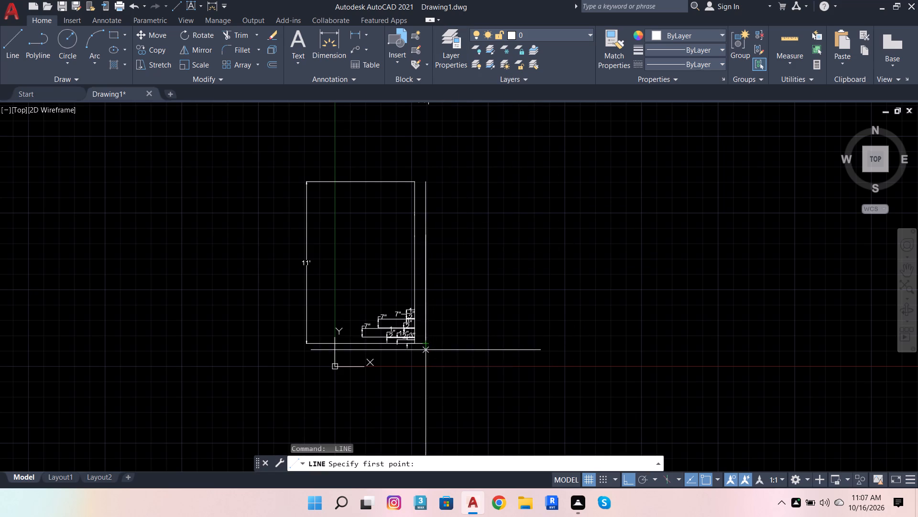
{"action": "left_click", "coordinate": [425, 342]}
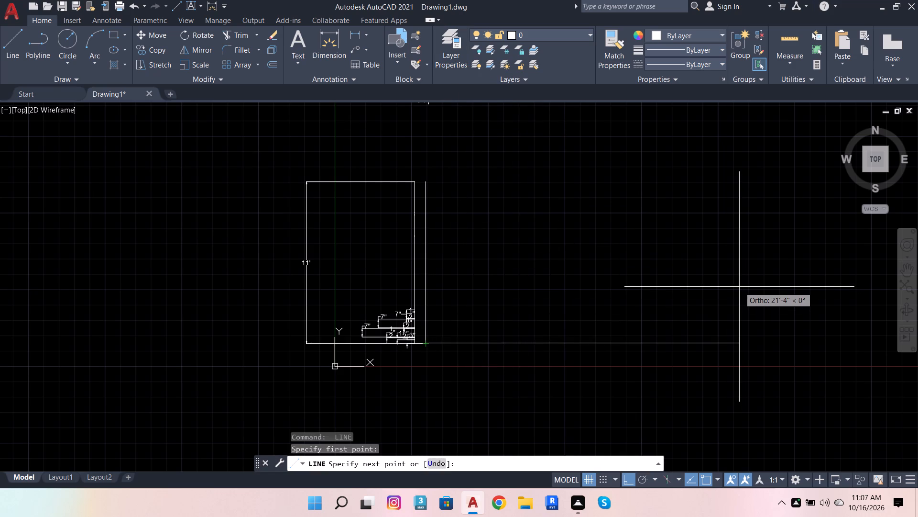
{"action": "type", "text": "6'2"}
{"action": "key", "text": "Return"}
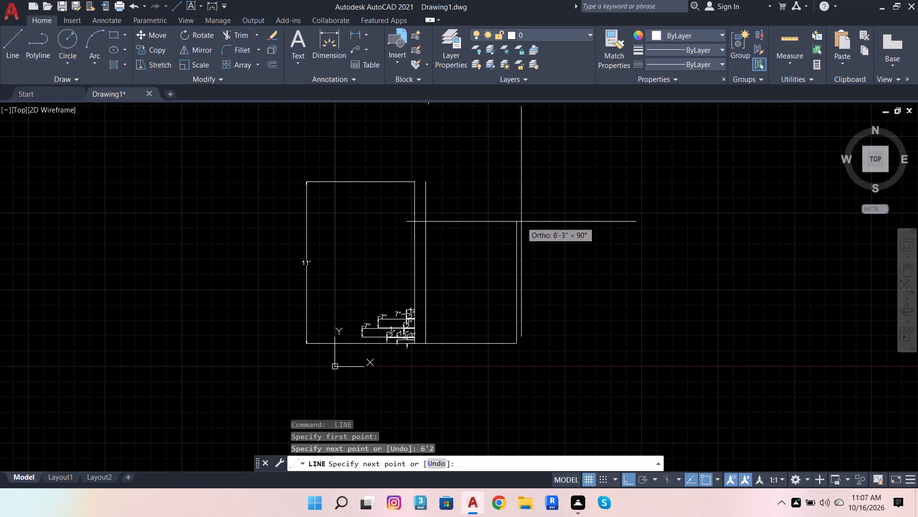
{"action": "type", "text": "11'"}
{"action": "key", "text": "Return"}
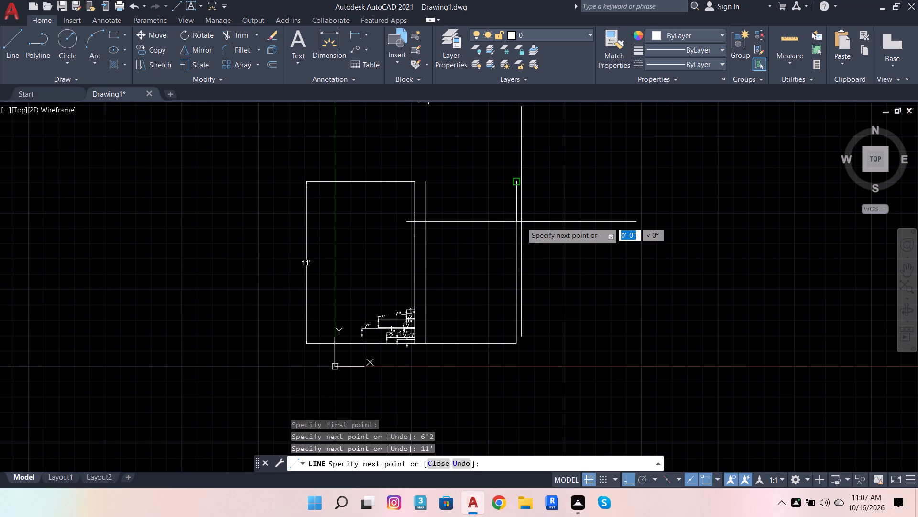
{"action": "key", "text": "space"}
From the bottom of the rightmost 11' line, draw a line 4.5" to the right, followed by upward segments of 3" and 1.6".
{"action": "key", "text": "space"}
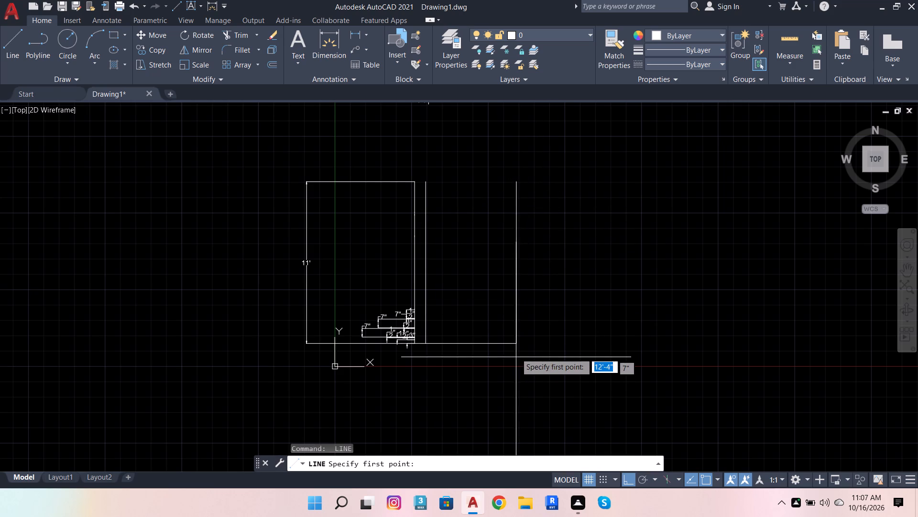
{"action": "left_click", "coordinate": [517, 347]}
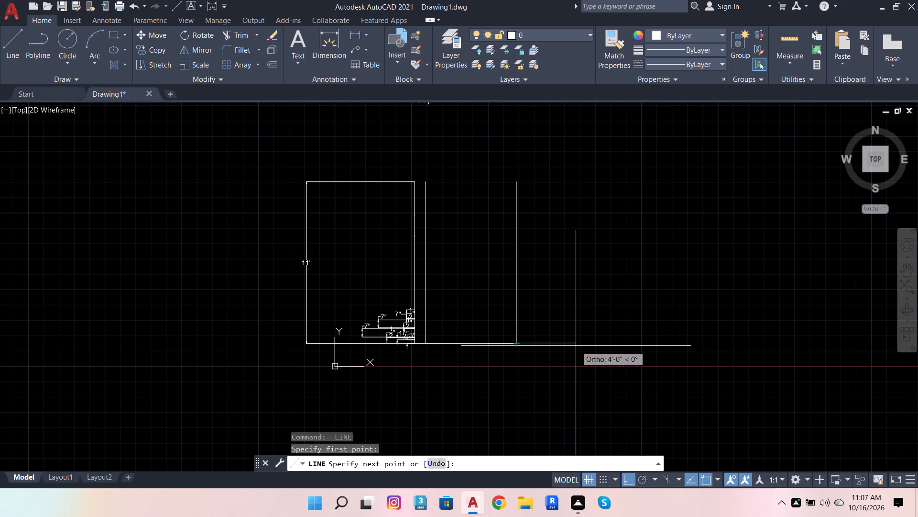
{"action": "type", "text": "4.5"}
{"action": "key", "text": "Return"}
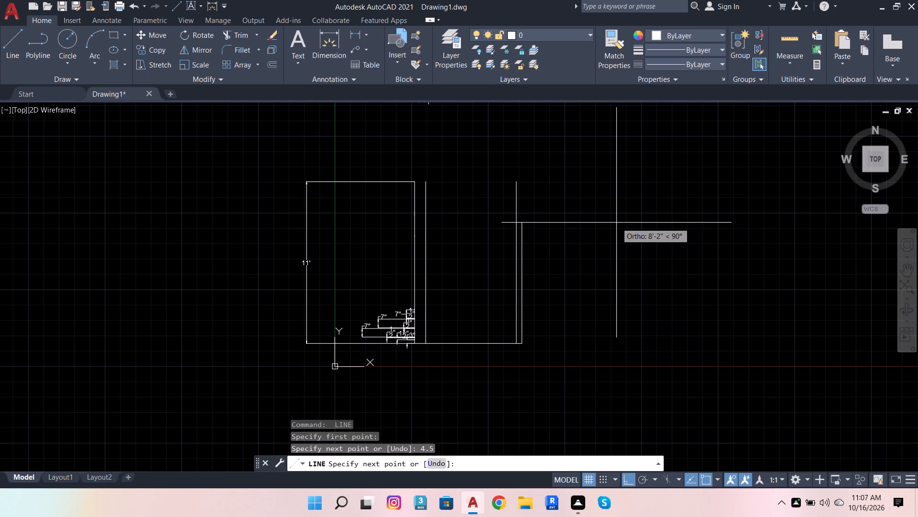
{"action": "key", "text": "3"}
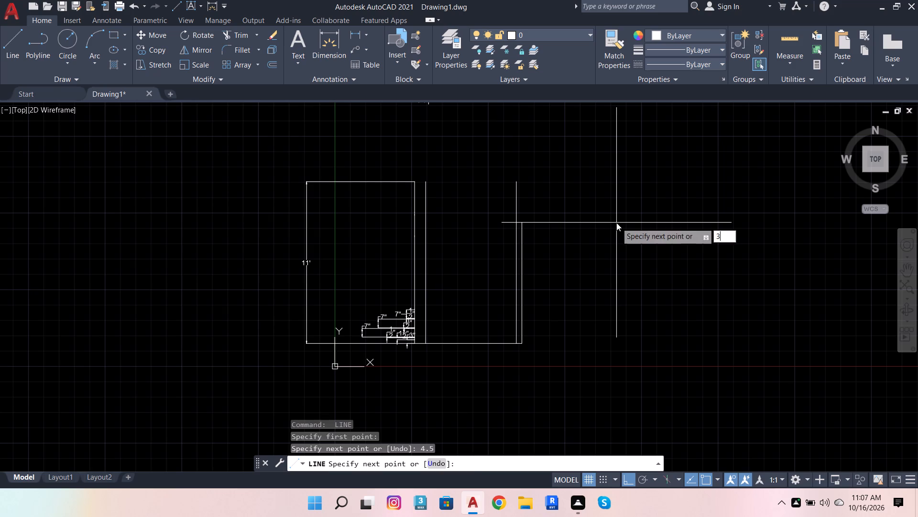
{"action": "key", "text": "Return"}
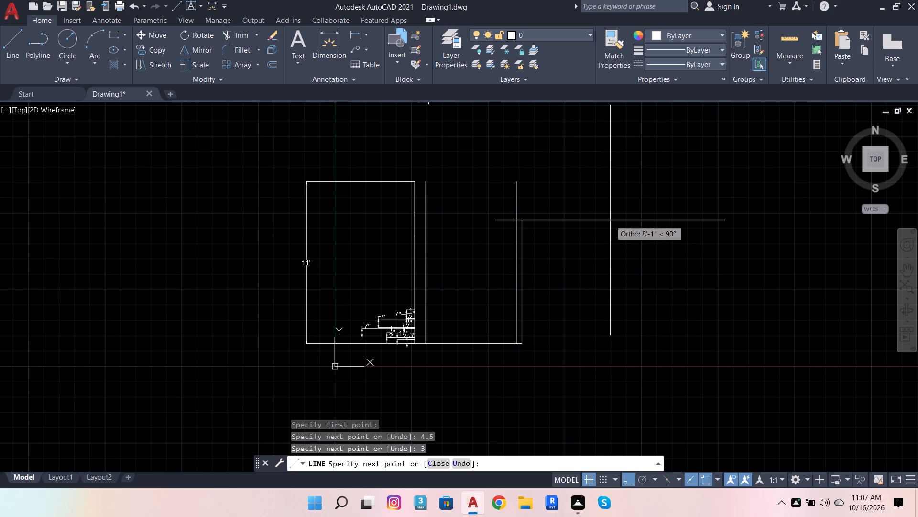
{"action": "type", "text": "1.6"}
{"action": "key", "text": "Return"}
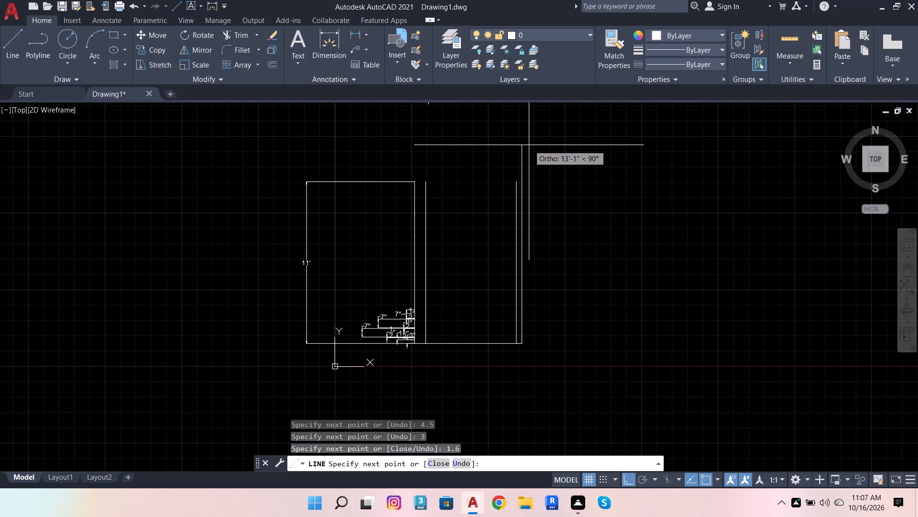
Continue the 4.5" side's outer edge straight up with successive line segments of 0.6", 7", 0.6", 2'3" and 0.6".
{"action": "type", "text": ".6"}
{"action": "key", "text": "Return"}
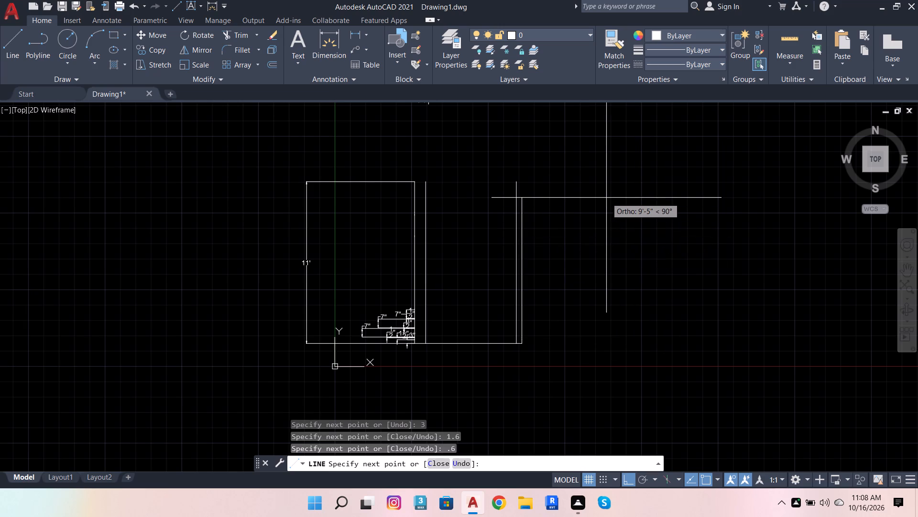
{"action": "key", "text": "7"}
{"action": "key", "text": "Return"}
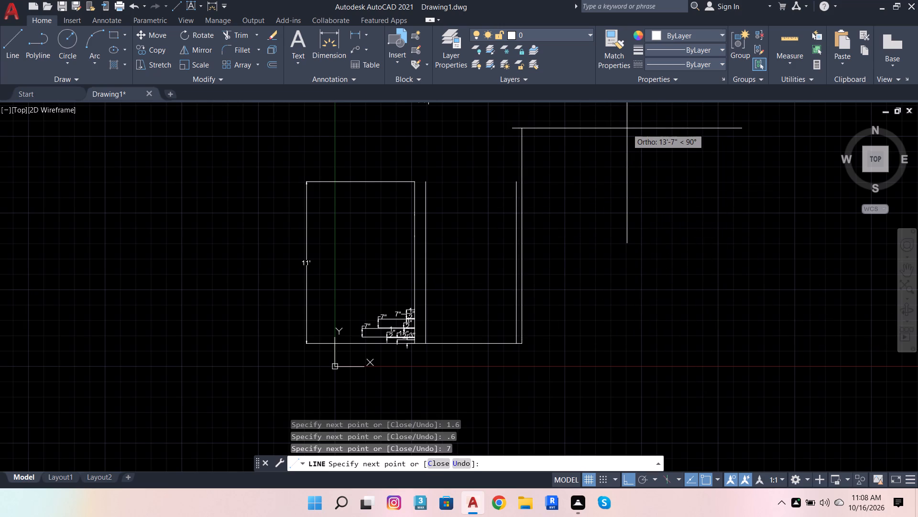
{"action": "type", "text": ".6"}
{"action": "key", "text": "Return"}
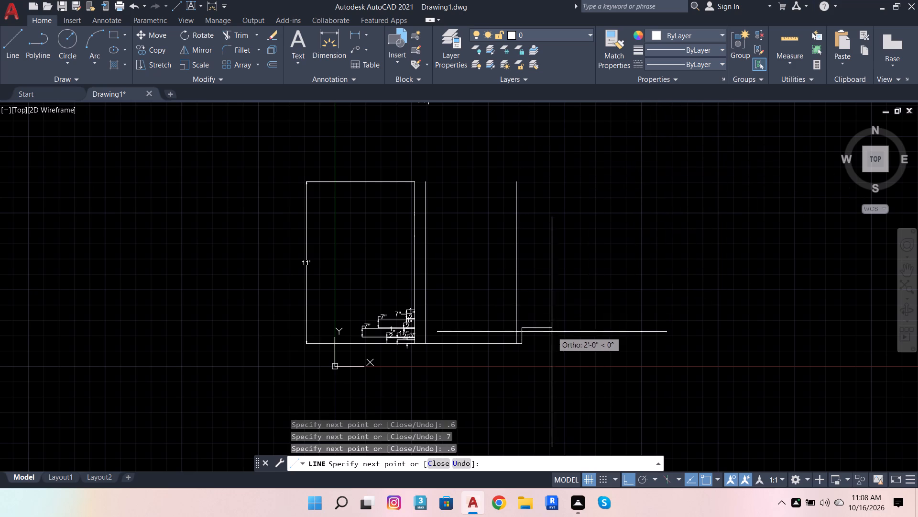
{"action": "scroll", "coordinate": [552, 333], "scroll_direction": "up", "scroll_amount": 3}
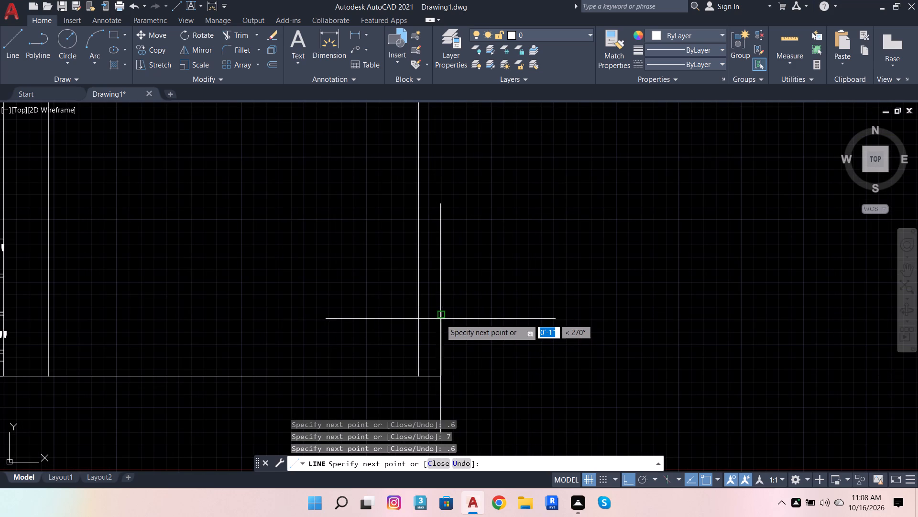
{"action": "scroll", "coordinate": [503, 281], "scroll_direction": "down", "scroll_amount": 3}
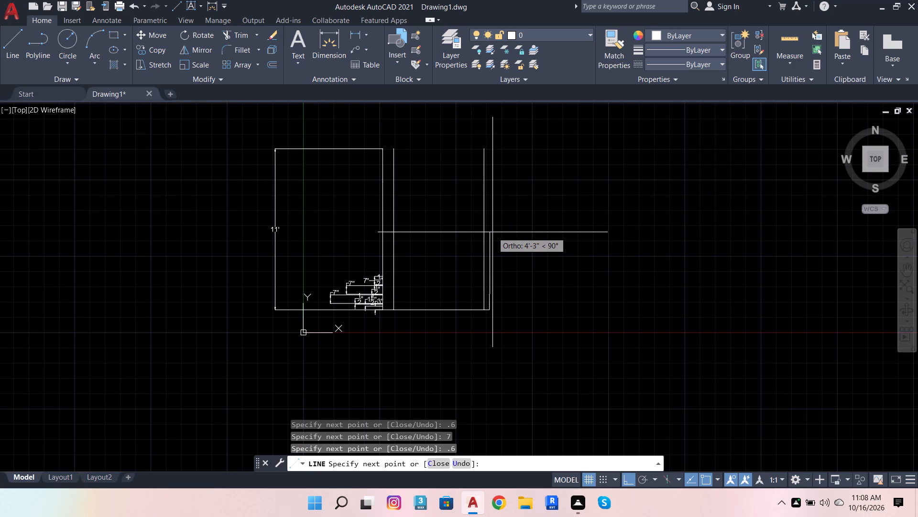
{"action": "type", "text": "2'3"}
{"action": "key", "text": "Return"}
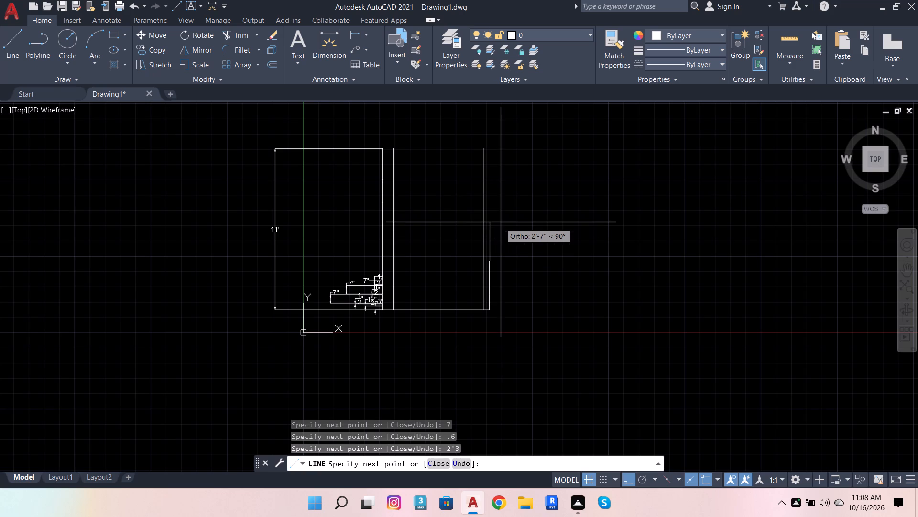
{"action": "type", "text": ".6"}
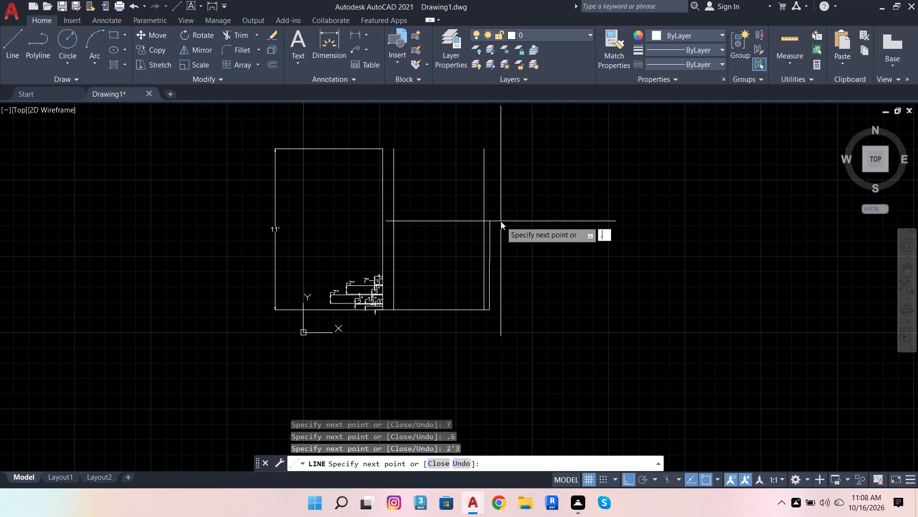
{"action": "key", "text": "Return"}
Extend the same outer edge upward with further segments of 3'11", 0.6", 1'5", 0.6" and 1.6".
{"action": "scroll", "coordinate": [499, 246], "scroll_direction": "up", "scroll_amount": 3}
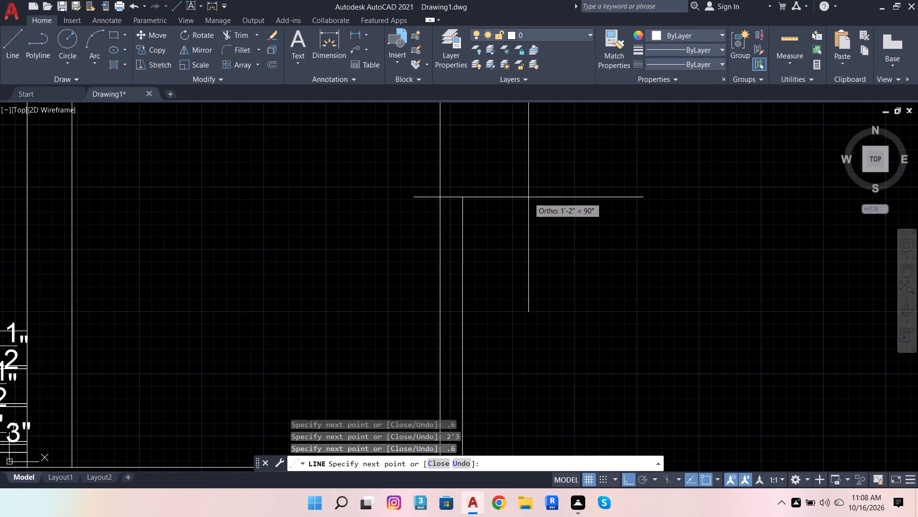
{"action": "scroll", "coordinate": [515, 285], "scroll_direction": "down", "scroll_amount": 2}
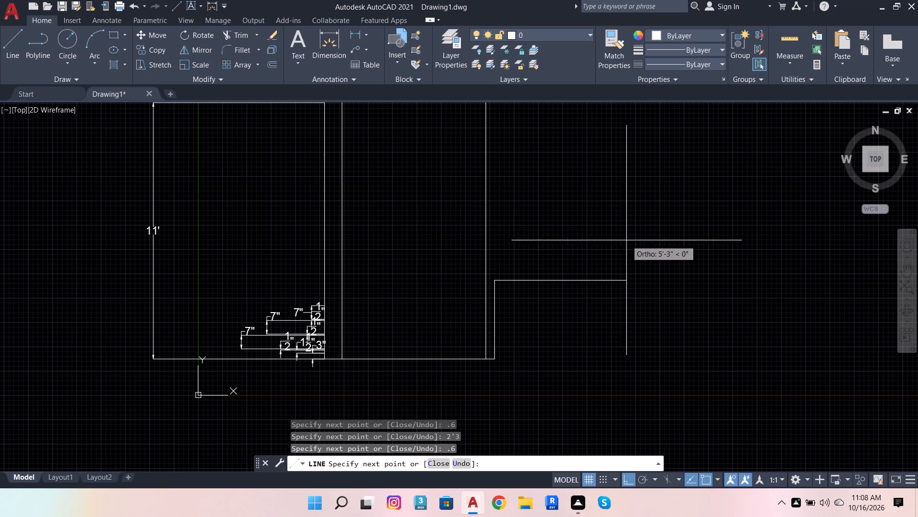
{"action": "type", "text": "3'"}
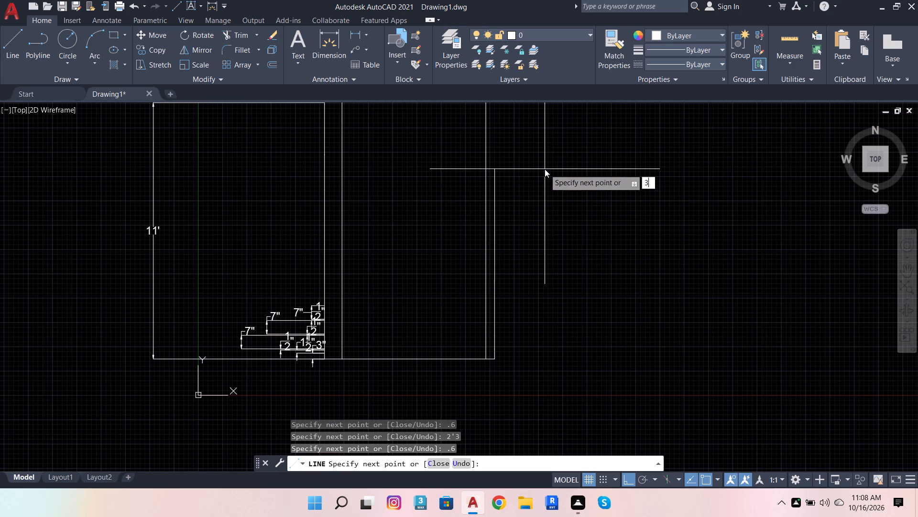
{"action": "type", "text": "11"}
{"action": "key", "text": "Return"}
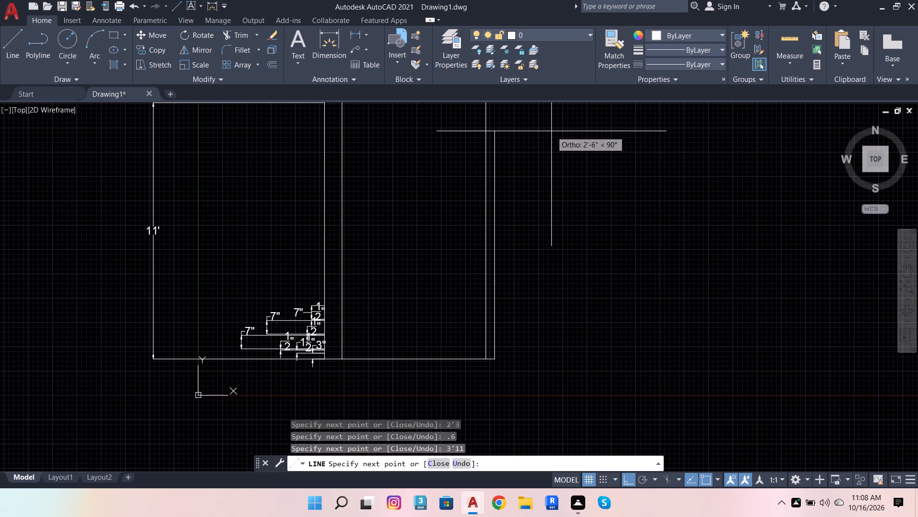
{"action": "type", "text": ".6"}
{"action": "key", "text": "Return"}
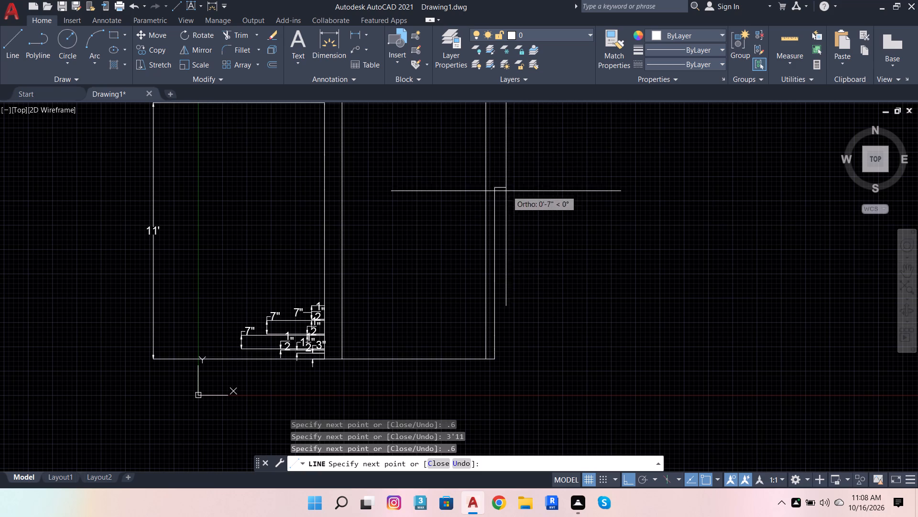
{"action": "scroll", "coordinate": [494, 190], "scroll_direction": "up", "scroll_amount": 5}
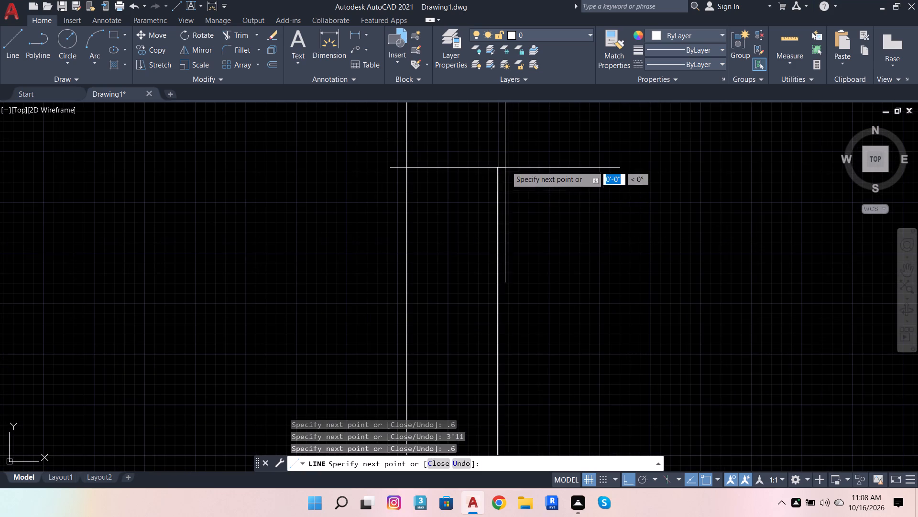
{"action": "scroll", "coordinate": [520, 251], "scroll_direction": "down", "scroll_amount": 5}
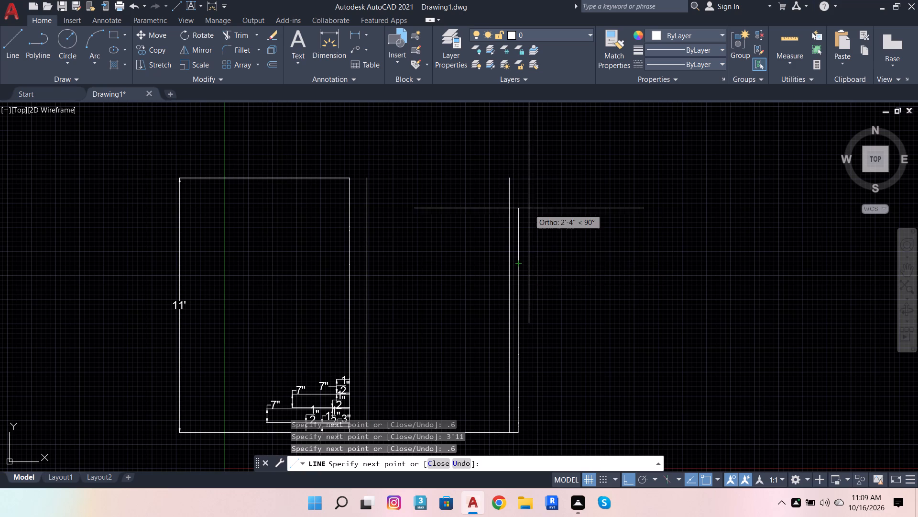
{"action": "type", "text": "1'5"}
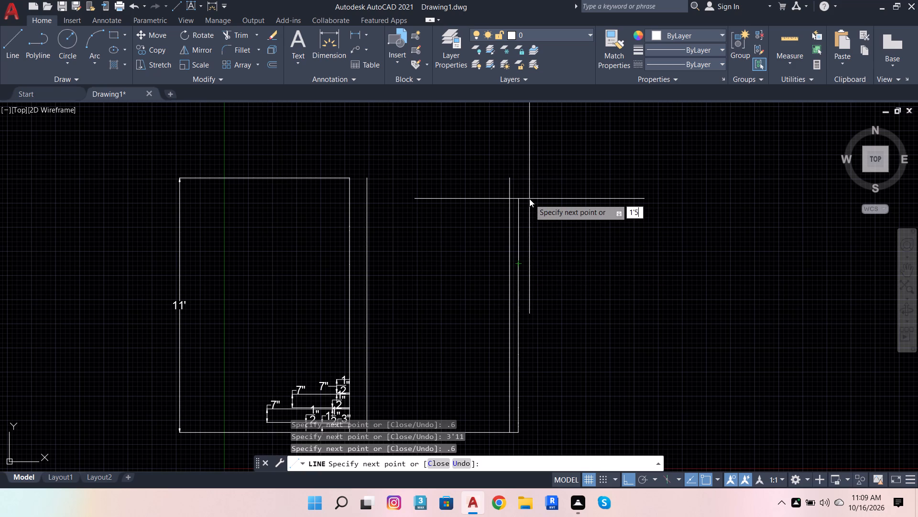
{"action": "key", "text": "Return"}
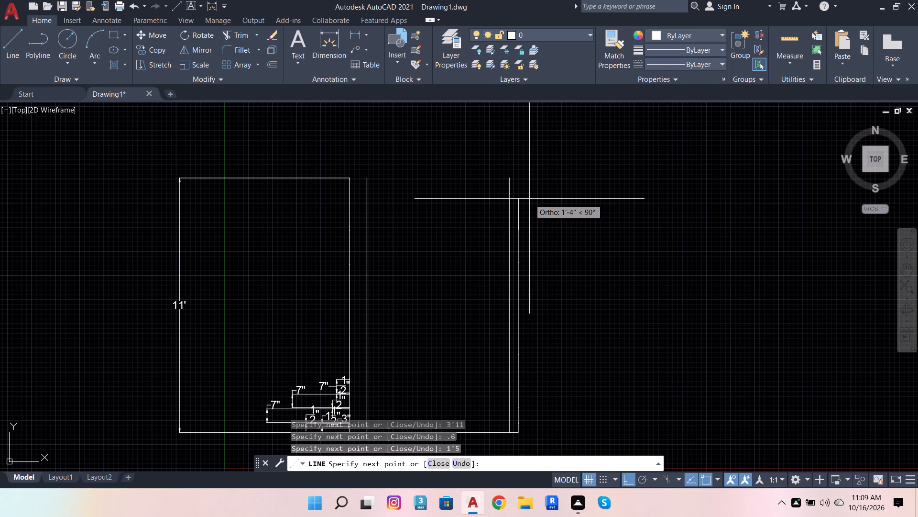
{"action": "type", "text": ".6"}
{"action": "key", "text": "Return"}
{"action": "scroll", "coordinate": [574, 208], "scroll_direction": "up", "scroll_amount": 1}
{"action": "scroll", "coordinate": [506, 252], "scroll_direction": "up", "scroll_amount": 1}
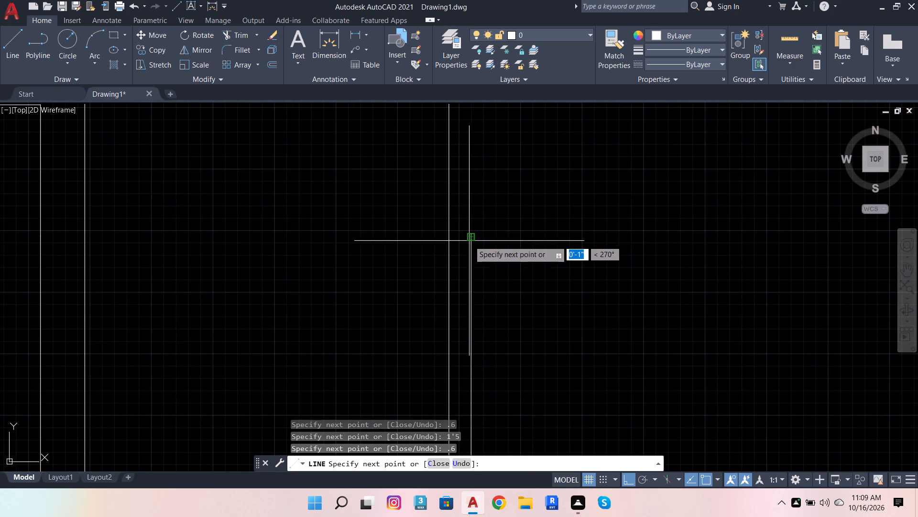
{"action": "scroll", "coordinate": [467, 243], "scroll_direction": "up", "scroll_amount": 4}
{"action": "scroll", "coordinate": [510, 297], "scroll_direction": "down", "scroll_amount": 5}
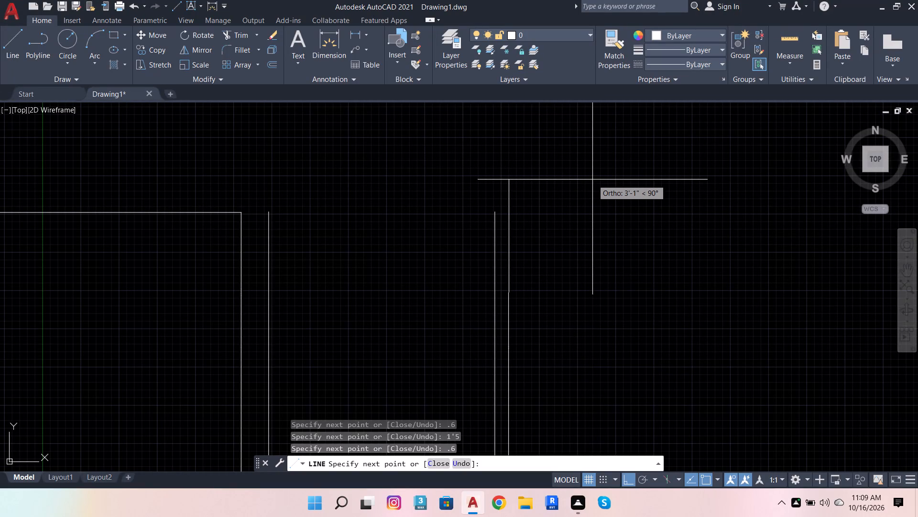
{"action": "type", "text": "1.6"}
{"action": "key", "text": "Return"}
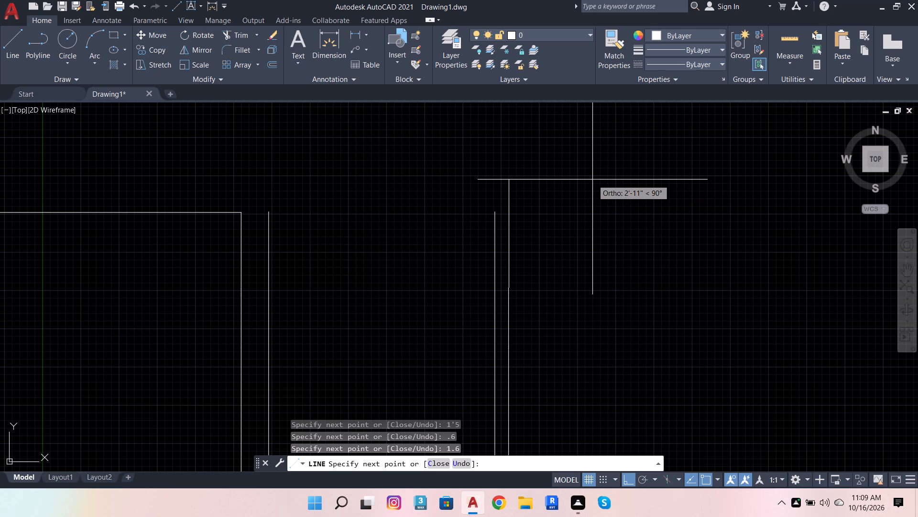
Continue the line to the top end of the adjacent 11' line, and from there horizontally right past the outer edge.
{"action": "scroll", "coordinate": [559, 269], "scroll_direction": "down", "scroll_amount": 2}
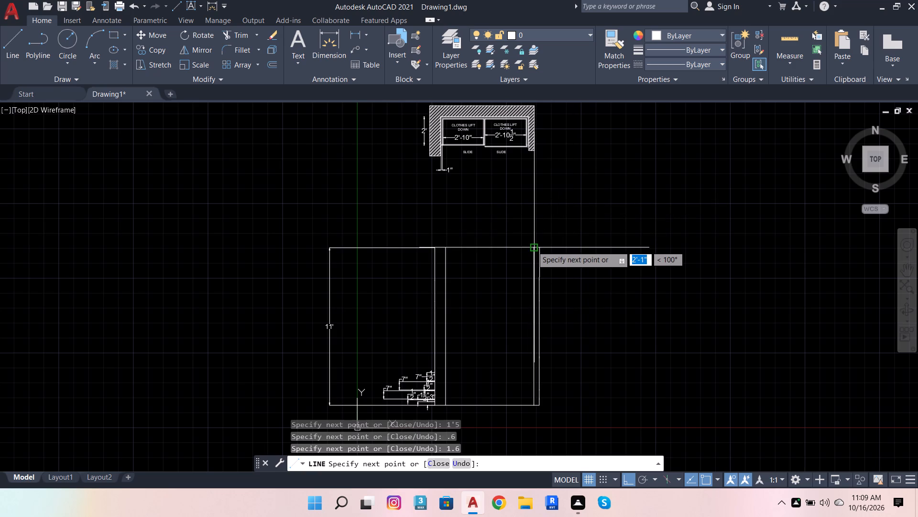
{"action": "scroll", "coordinate": [532, 246], "scroll_direction": "up", "scroll_amount": 3}
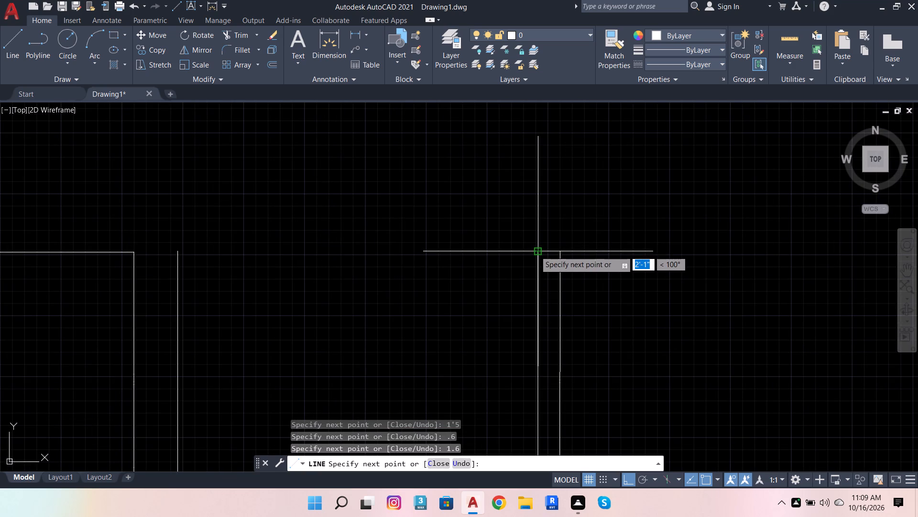
{"action": "left_click", "coordinate": [535, 251]}
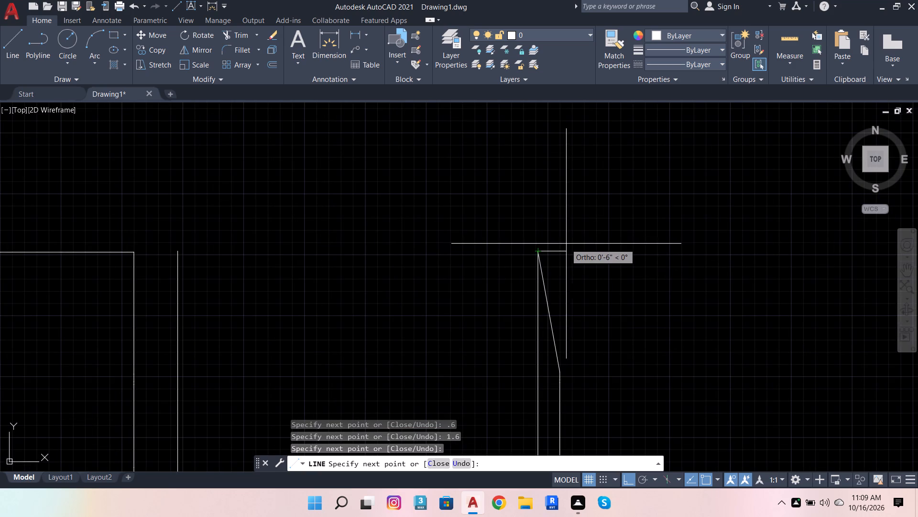
{"action": "left_click", "coordinate": [612, 189]}
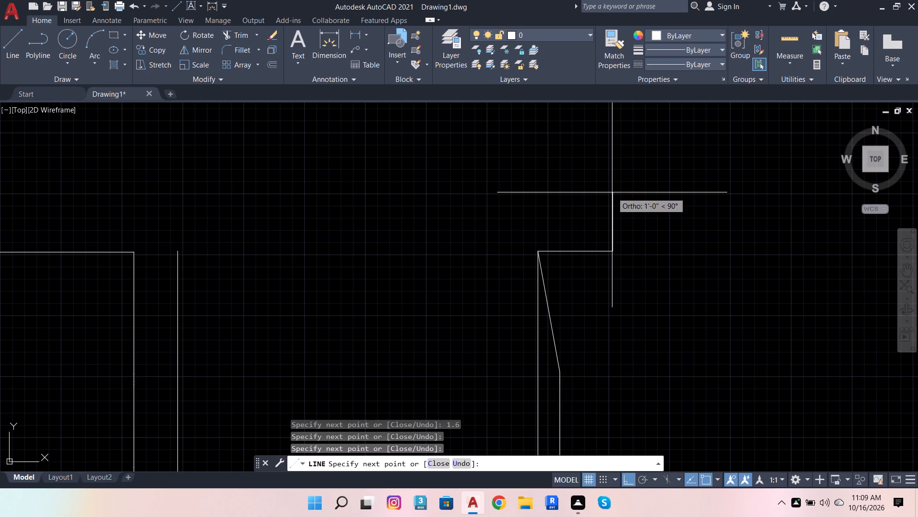
{"action": "key", "text": "space"}
Draw a vertical line from the top end of the segmented outer edge up past the new horizontal top line.
{"action": "key", "text": "space"}
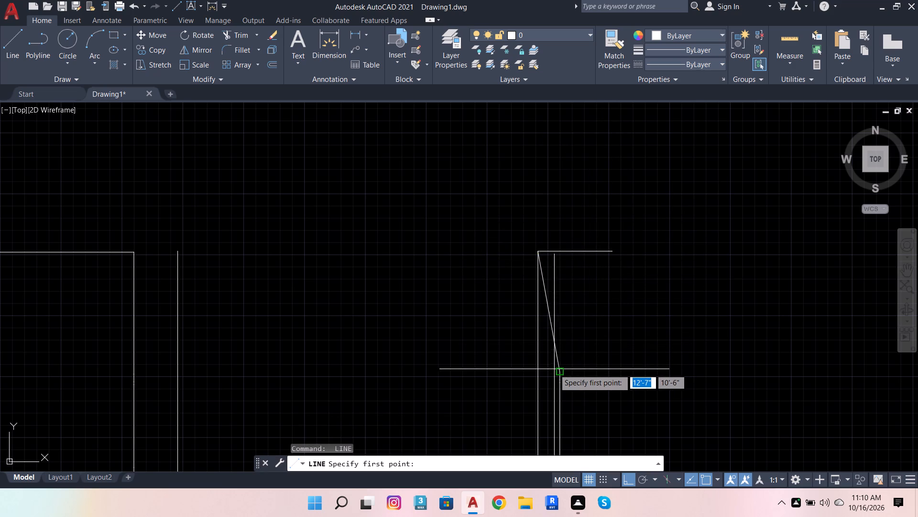
{"action": "left_click", "coordinate": [562, 371]}
{"action": "left_click", "coordinate": [579, 194]}
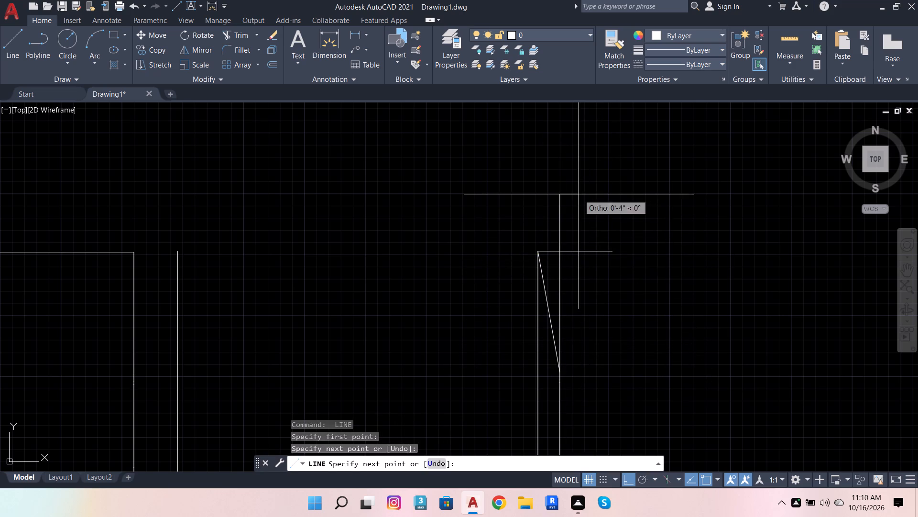
{"action": "key", "text": "space"}
Delete the diagonal line between the 11' line's top end and the segmented outer edge.
{"action": "left_click", "coordinate": [548, 299]}
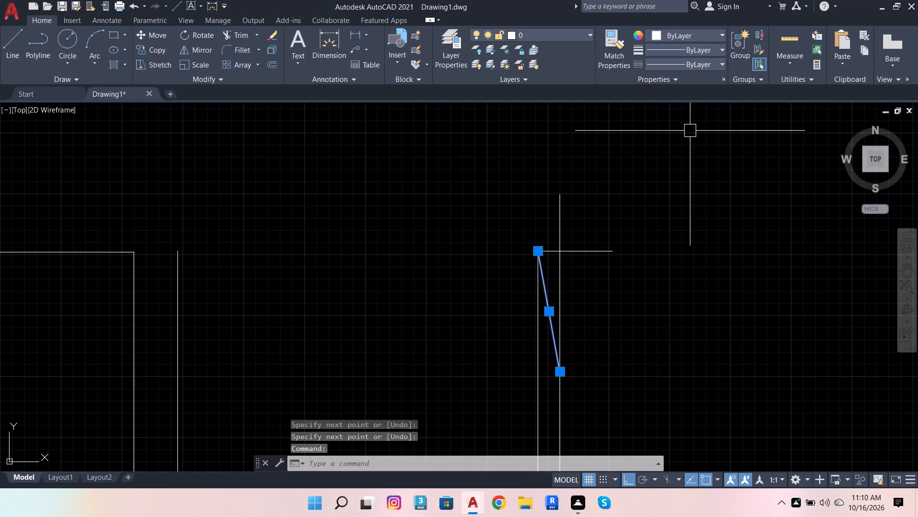
{"action": "key", "text": "Delete"}
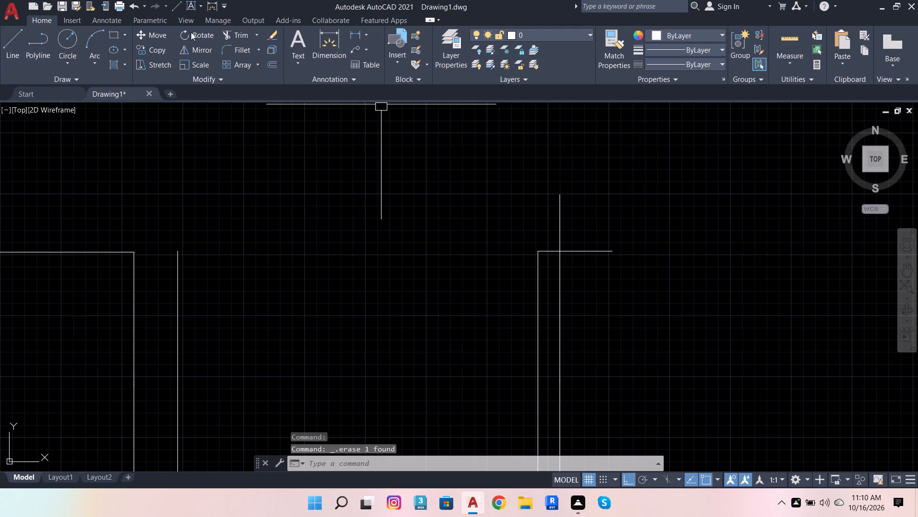
Trim the vertical and horizontal overhangs beyond the top outer corner of the 4.5" side strip.
{"action": "left_click", "coordinate": [237, 34]}
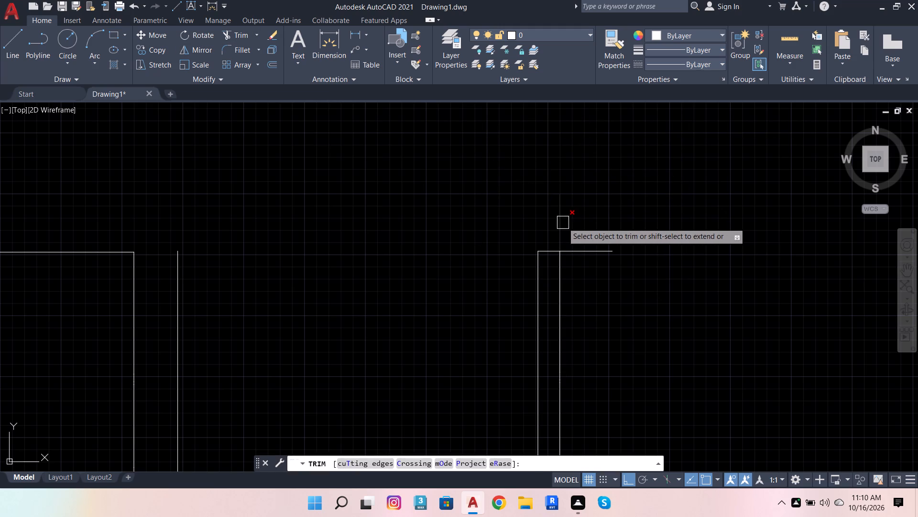
{"action": "left_click", "coordinate": [563, 223]}
{"action": "left_click", "coordinate": [582, 262]}
{"action": "left_click", "coordinate": [581, 236]}
{"action": "scroll", "coordinate": [615, 213], "scroll_direction": "down", "scroll_amount": 2}
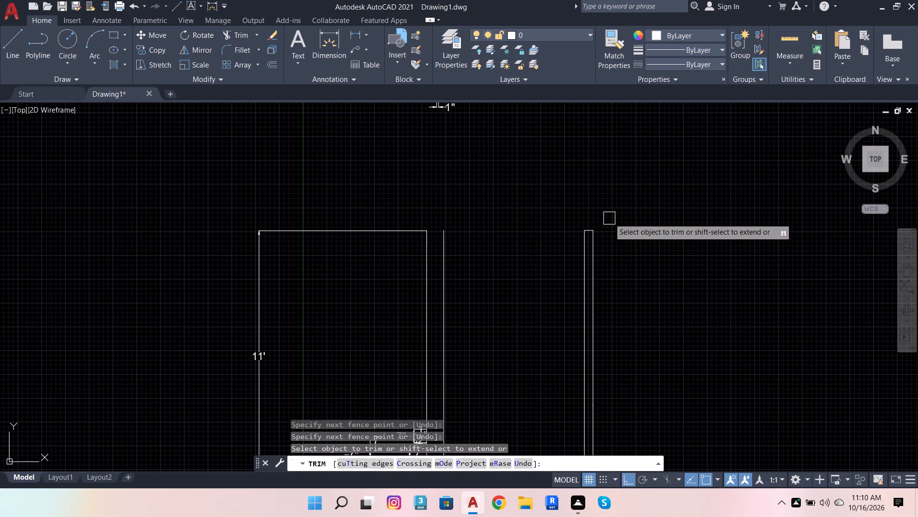
{"action": "key", "text": "Escape"}
{"action": "key", "text": "Escape"}
{"action": "key", "text": "Escape"}
{"action": "key", "text": "Escape"}
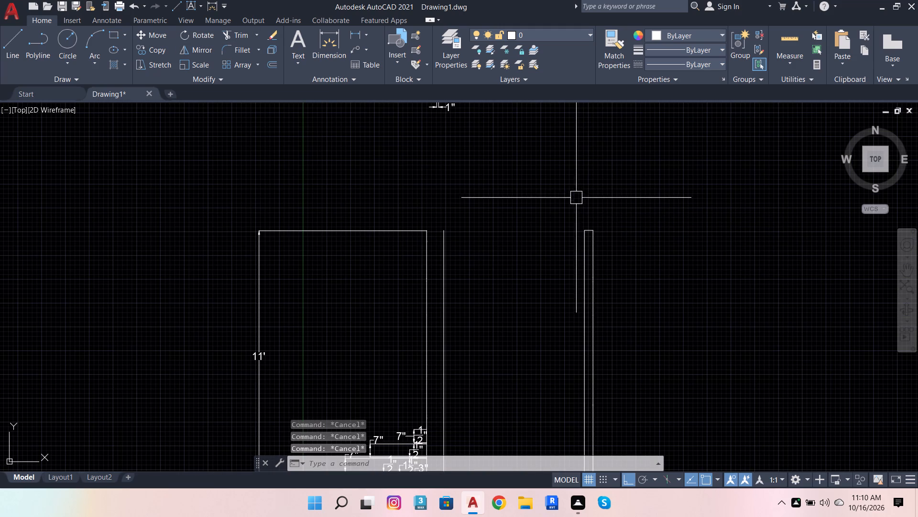
Dimension the bottom segment of the 4.5" side strip's segmented outer edge, placing the vertical dimension just outside the edge.
{"action": "scroll", "coordinate": [432, 207], "scroll_direction": "down", "scroll_amount": 4}
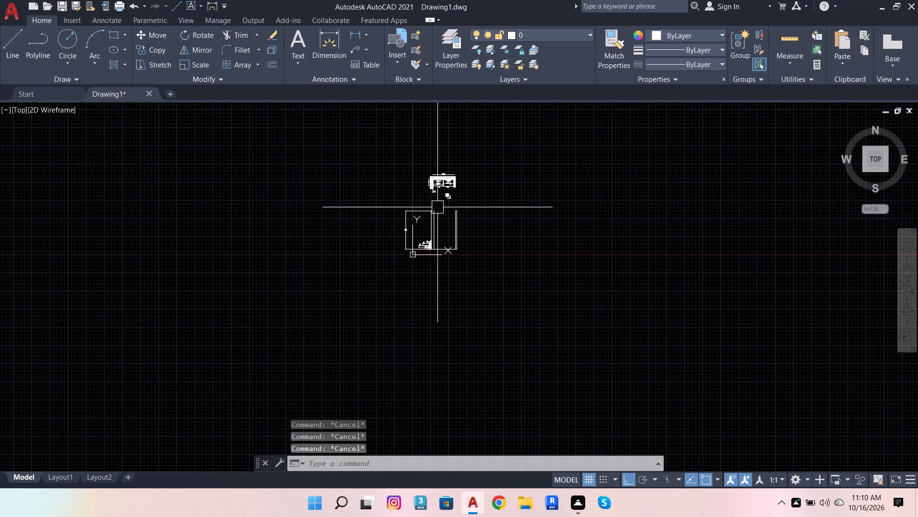
{"action": "scroll", "coordinate": [449, 236], "scroll_direction": "up", "scroll_amount": 3}
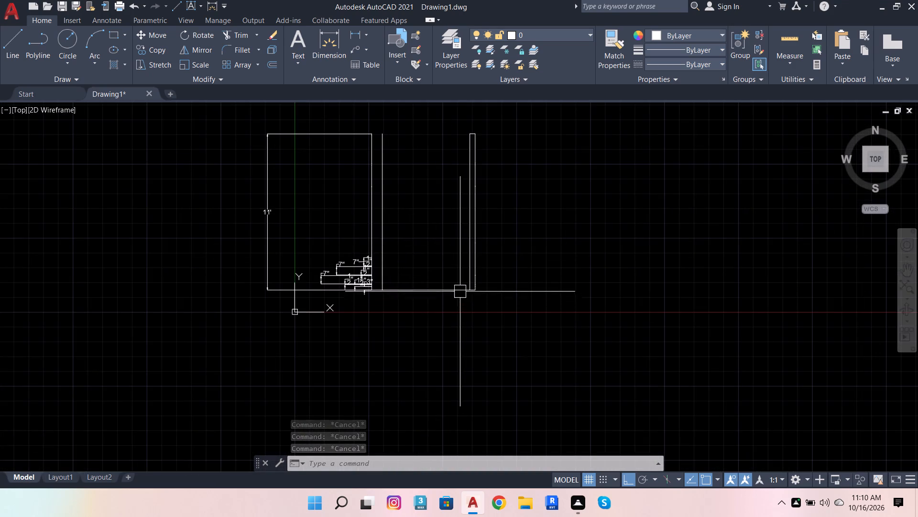
{"action": "scroll", "coordinate": [461, 290], "scroll_direction": "up", "scroll_amount": 4}
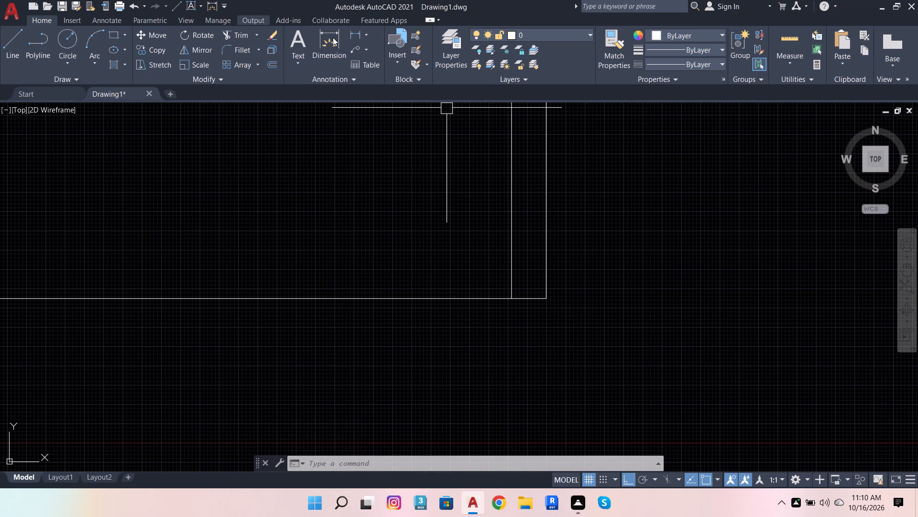
{"action": "left_click", "coordinate": [333, 37]}
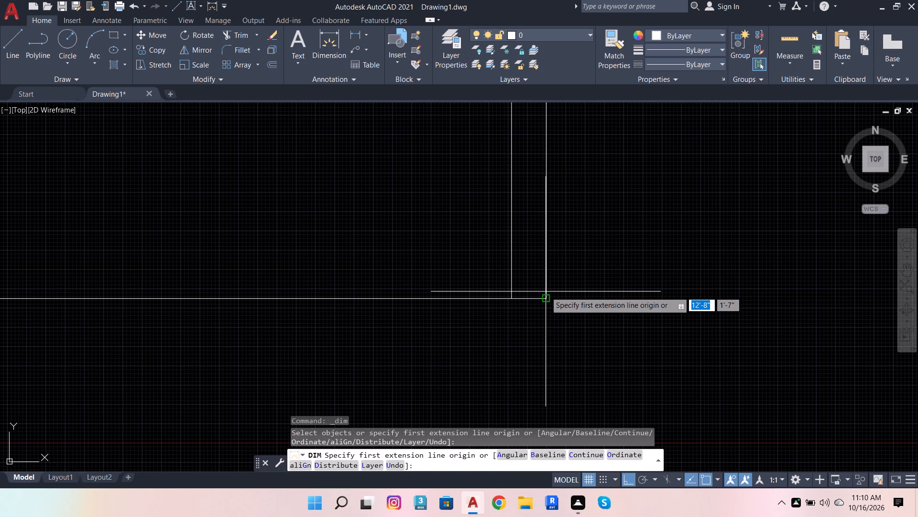
{"action": "left_click", "coordinate": [548, 287]}
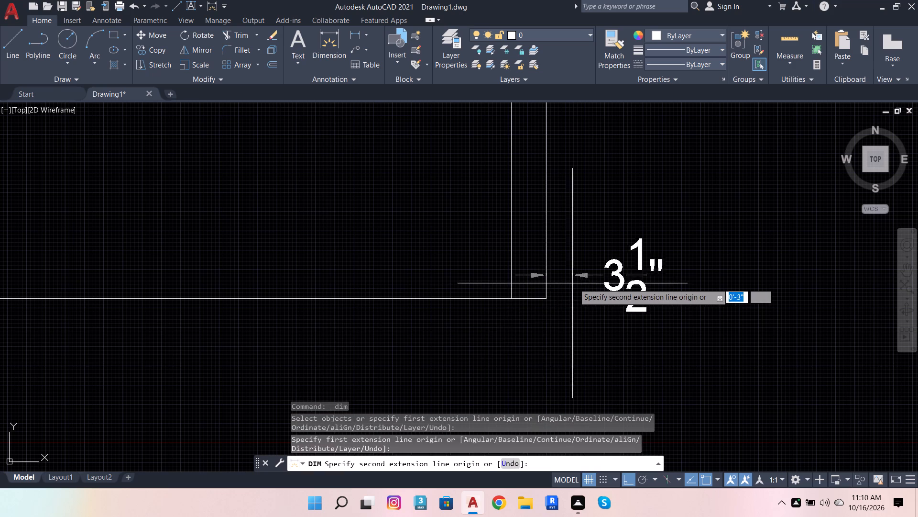
{"action": "left_click", "coordinate": [544, 297]}
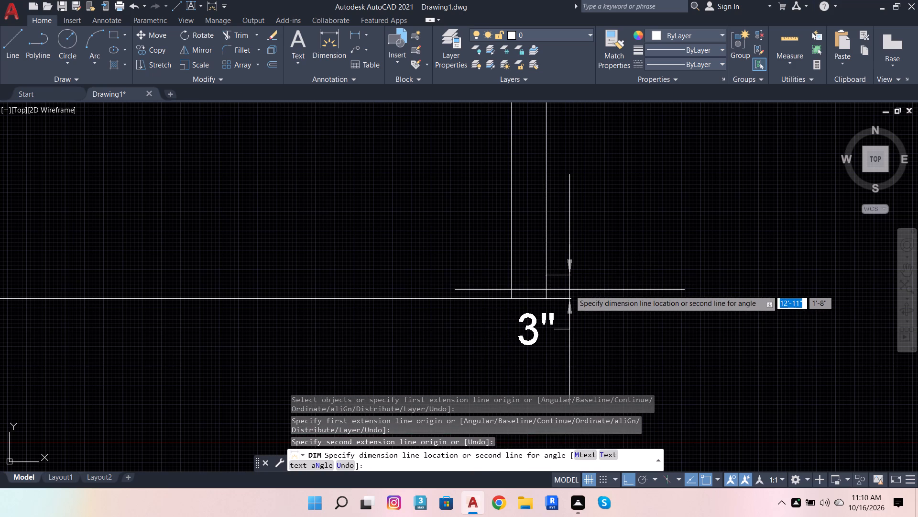
{"action": "left_click", "coordinate": [569, 290]}
Dimension the second segment from the bottom of the outer edge, in line with the bottom segment's dimension.
{"action": "scroll", "coordinate": [549, 265], "scroll_direction": "up", "scroll_amount": 3}
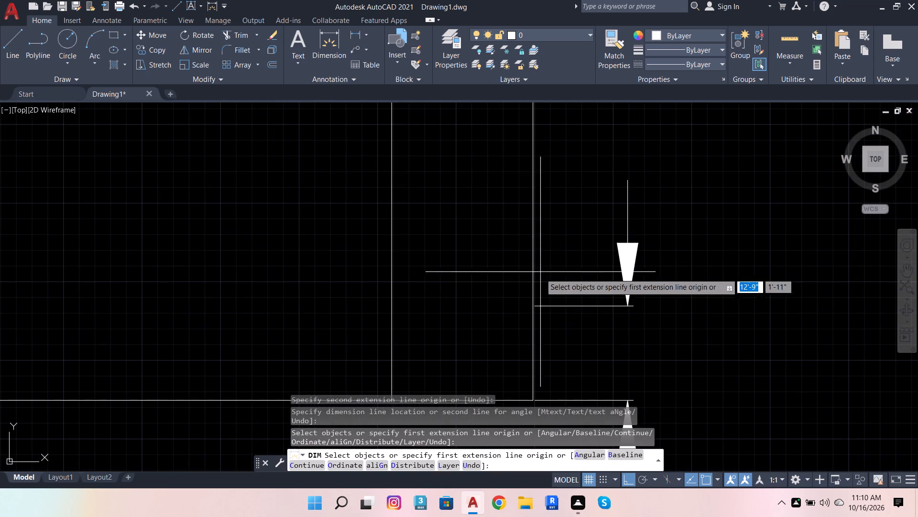
{"action": "left_click", "coordinate": [535, 304]}
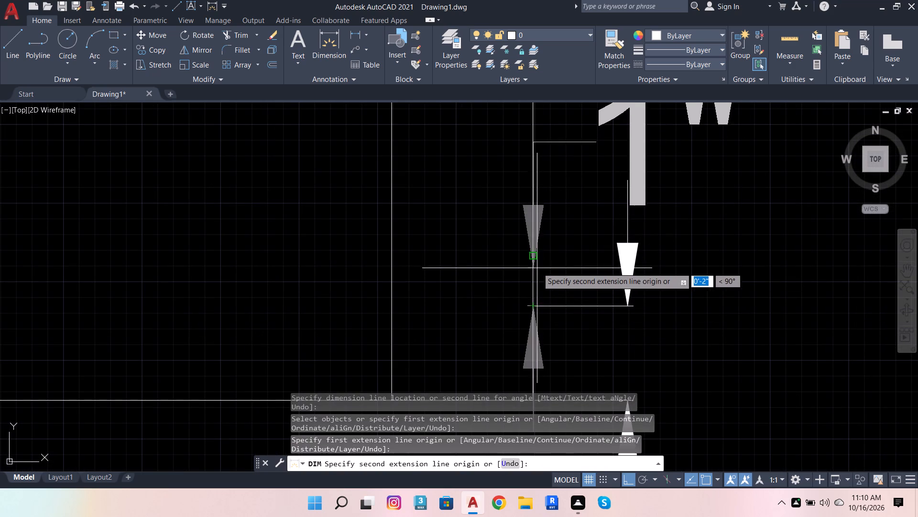
{"action": "left_click", "coordinate": [535, 258]}
{"action": "scroll", "coordinate": [560, 264], "scroll_direction": "down", "scroll_amount": 1}
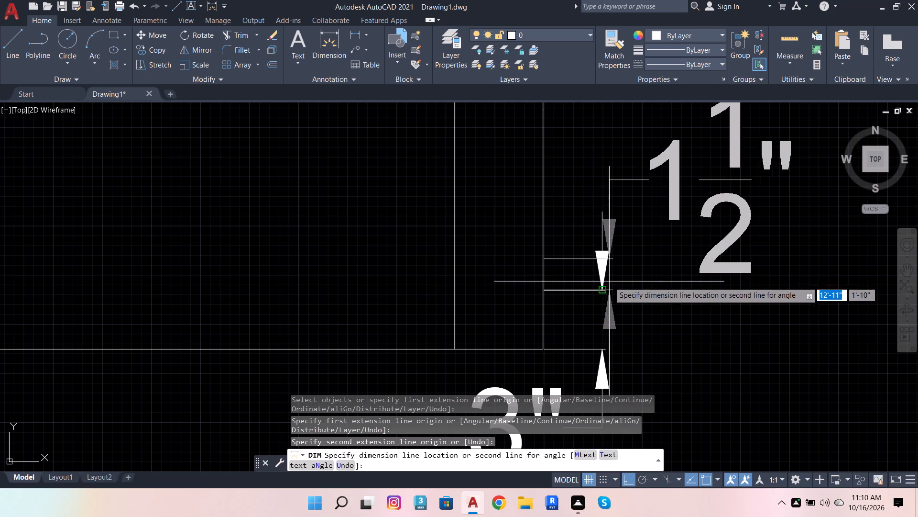
{"action": "left_click", "coordinate": [601, 286]}
Dimension the short third segment of the outer edge, placing the dimension farther out, clear of the first two.
{"action": "scroll", "coordinate": [621, 306], "scroll_direction": "down", "scroll_amount": 2}
{"action": "scroll", "coordinate": [597, 279], "scroll_direction": "up", "scroll_amount": 5}
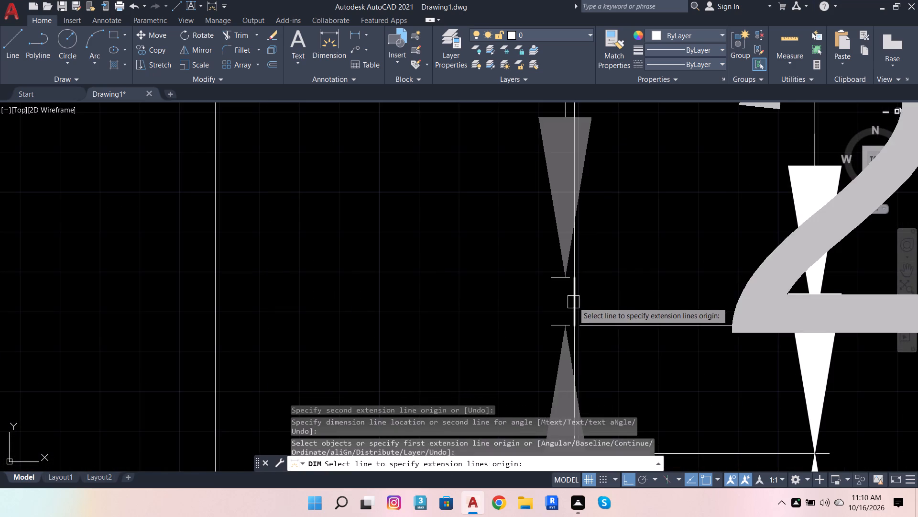
{"action": "left_click", "coordinate": [573, 302]}
{"action": "scroll", "coordinate": [571, 303], "scroll_direction": "down", "scroll_amount": 4}
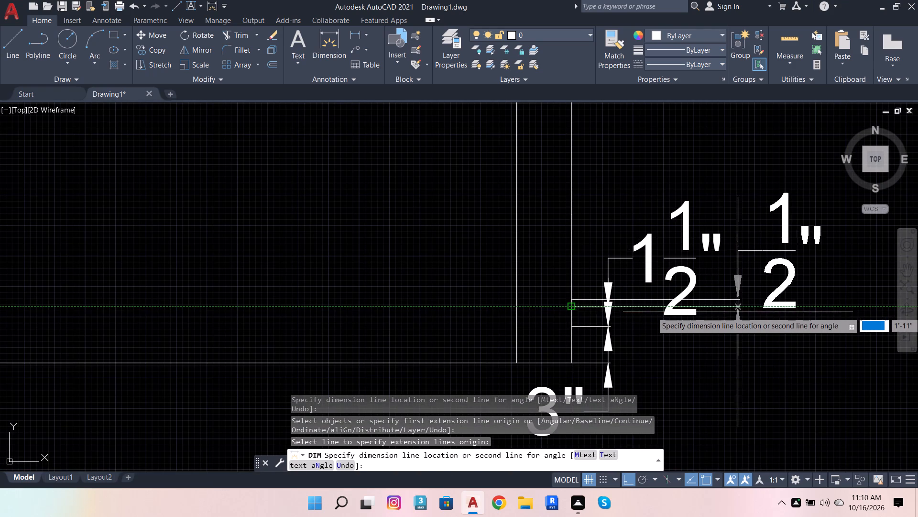
{"action": "scroll", "coordinate": [724, 318], "scroll_direction": "down", "scroll_amount": 2}
{"action": "scroll", "coordinate": [690, 314], "scroll_direction": "up", "scroll_amount": 3}
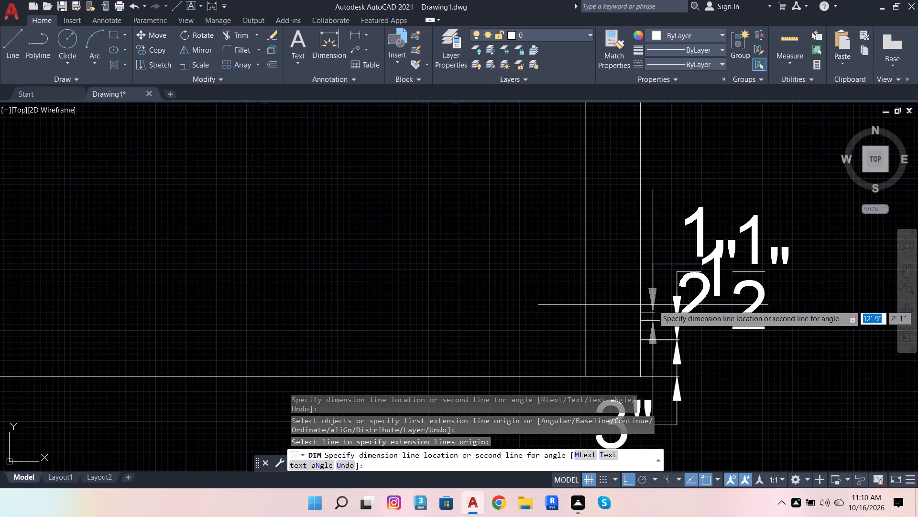
{"action": "scroll", "coordinate": [619, 298], "scroll_direction": "down", "scroll_amount": 3}
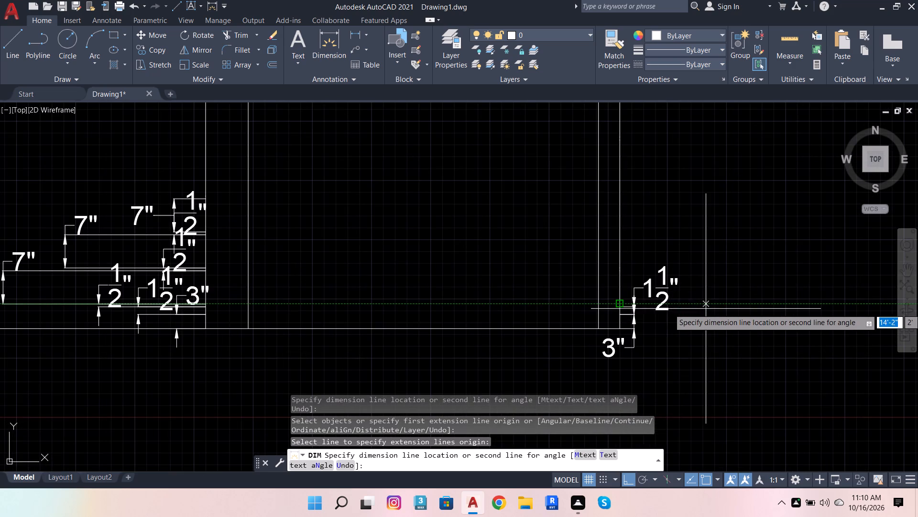
{"action": "scroll", "coordinate": [707, 310], "scroll_direction": "up", "scroll_amount": 2}
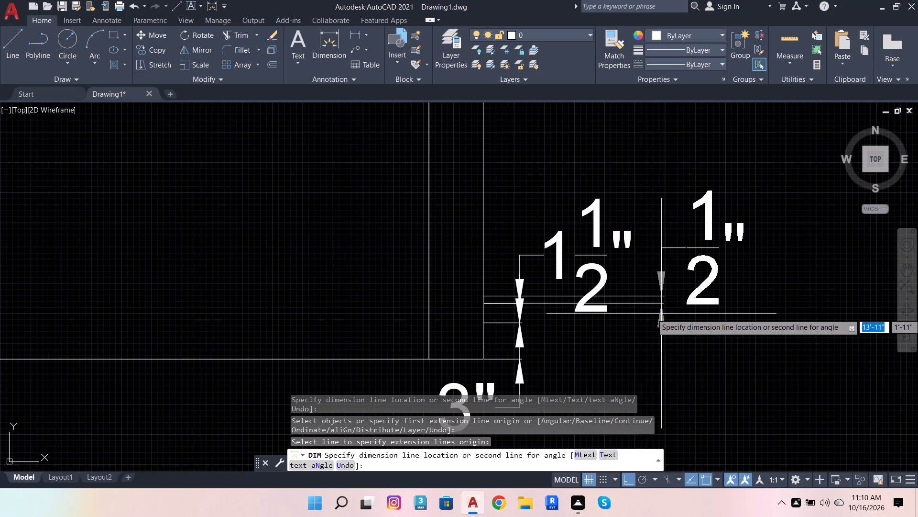
{"action": "left_click", "coordinate": [661, 314]}
Dimension the fourth segment of the outer edge, aligned with the inner column of the first two dimensions.
{"action": "scroll", "coordinate": [676, 326], "scroll_direction": "down", "scroll_amount": 2}
{"action": "scroll", "coordinate": [616, 303], "scroll_direction": "up", "scroll_amount": 2}
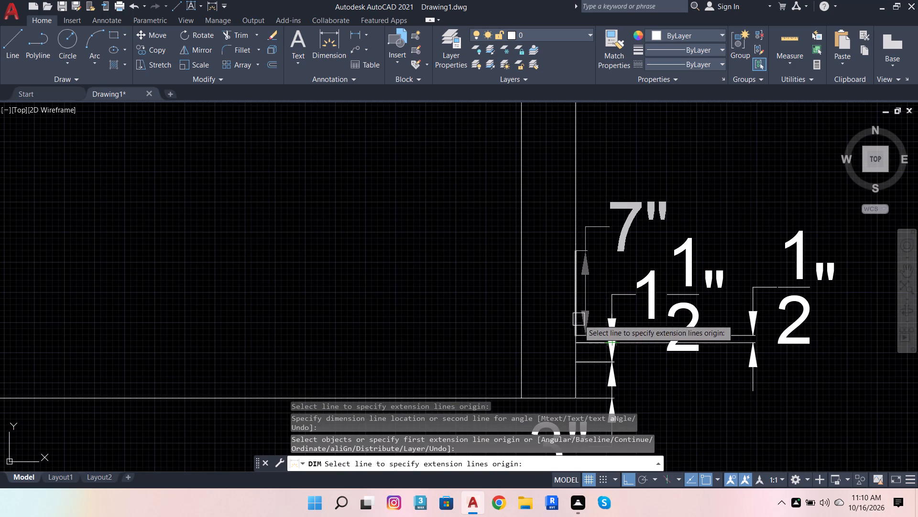
{"action": "left_click", "coordinate": [579, 319]}
{"action": "scroll", "coordinate": [601, 304], "scroll_direction": "down", "scroll_amount": 2}
{"action": "scroll", "coordinate": [609, 301], "scroll_direction": "up", "scroll_amount": 3}
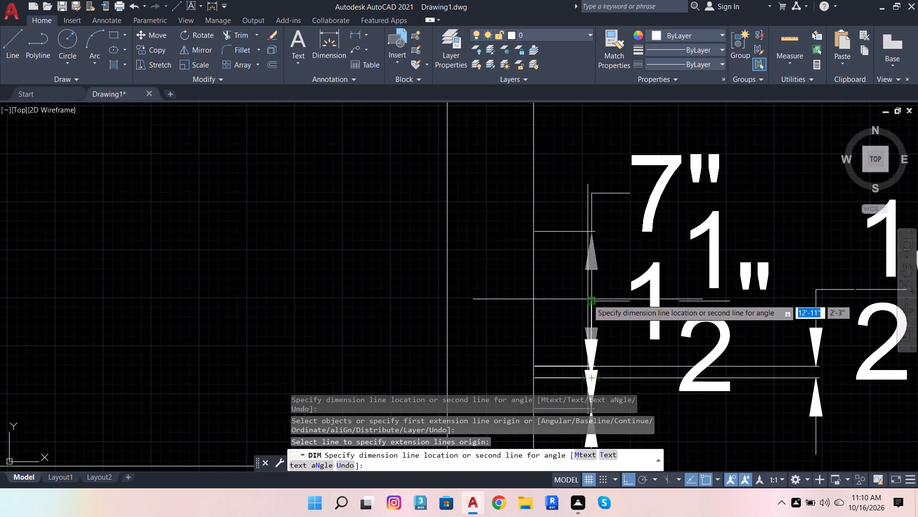
{"action": "left_click", "coordinate": [591, 365]}
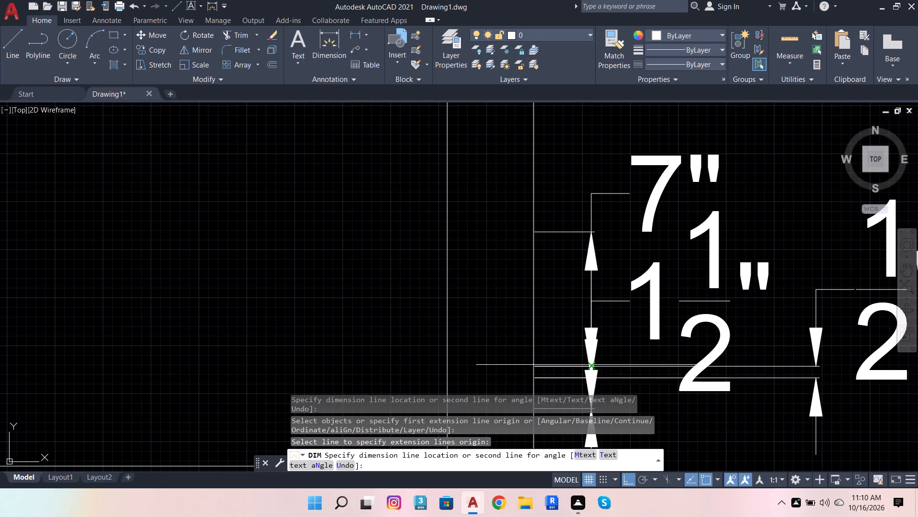
Dimension the short fifth segment of the outer edge, in line with the third segment's dimension farther out.
{"action": "scroll", "coordinate": [594, 365], "scroll_direction": "down", "scroll_amount": 2}
{"action": "scroll", "coordinate": [578, 308], "scroll_direction": "up", "scroll_amount": 3}
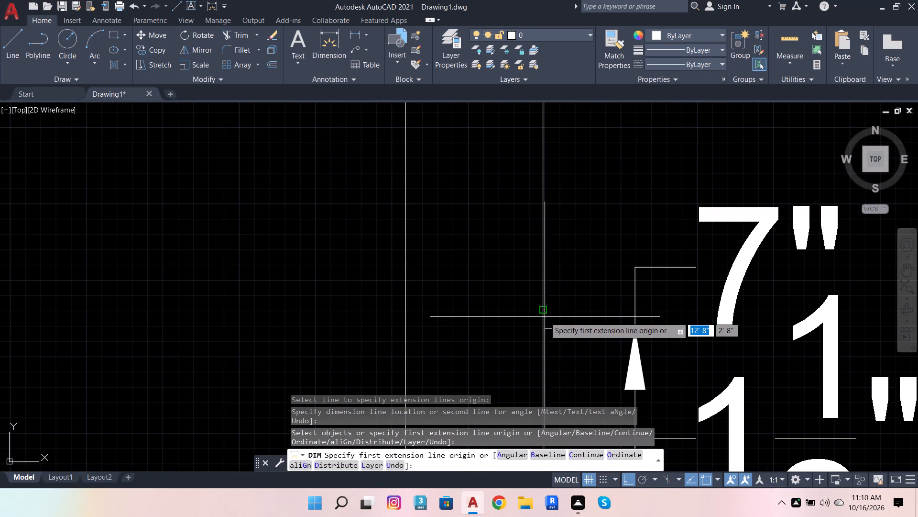
{"action": "scroll", "coordinate": [541, 319], "scroll_direction": "up", "scroll_amount": 4}
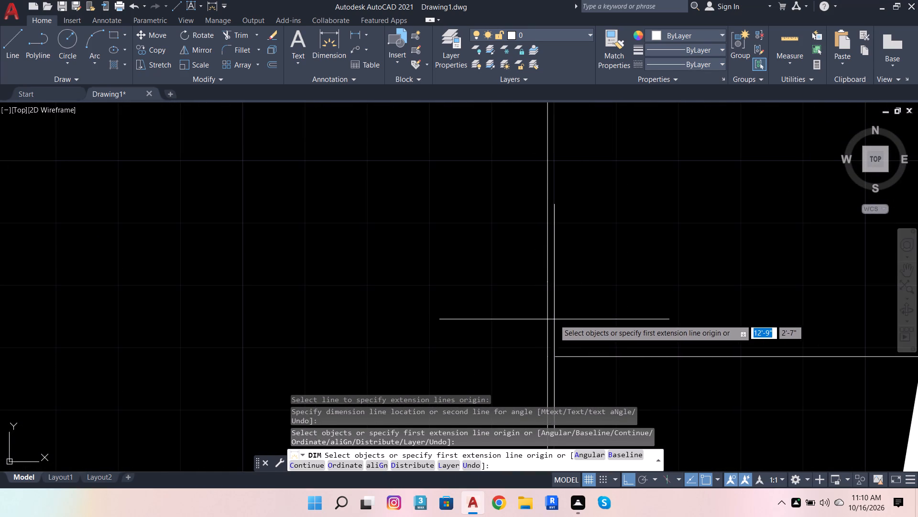
{"action": "left_click", "coordinate": [552, 319]}
{"action": "scroll", "coordinate": [513, 319], "scroll_direction": "down", "scroll_amount": 5}
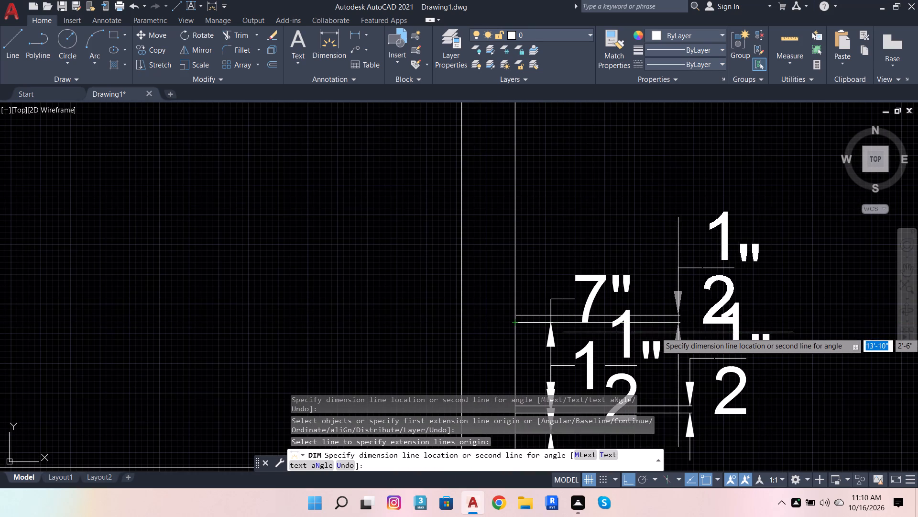
{"action": "left_click", "coordinate": [688, 386]}
Dimension the long sixth segment of the outer edge, placing its dimension between the inner and outer dimension columns.
{"action": "scroll", "coordinate": [663, 361], "scroll_direction": "down", "scroll_amount": 2}
{"action": "scroll", "coordinate": [614, 331], "scroll_direction": "up", "scroll_amount": 2}
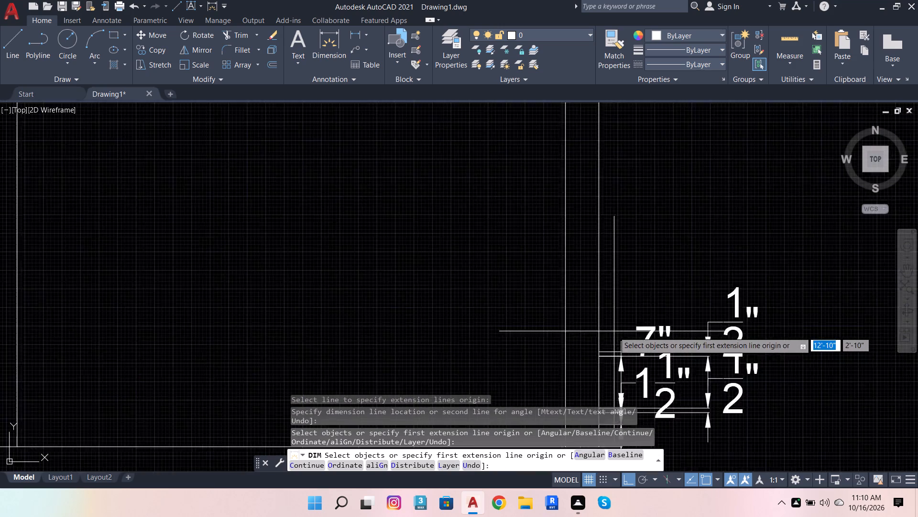
{"action": "scroll", "coordinate": [614, 334], "scroll_direction": "up", "scroll_amount": 2}
{"action": "left_click", "coordinate": [562, 357]}
{"action": "scroll", "coordinate": [562, 355], "scroll_direction": "down", "scroll_amount": 3}
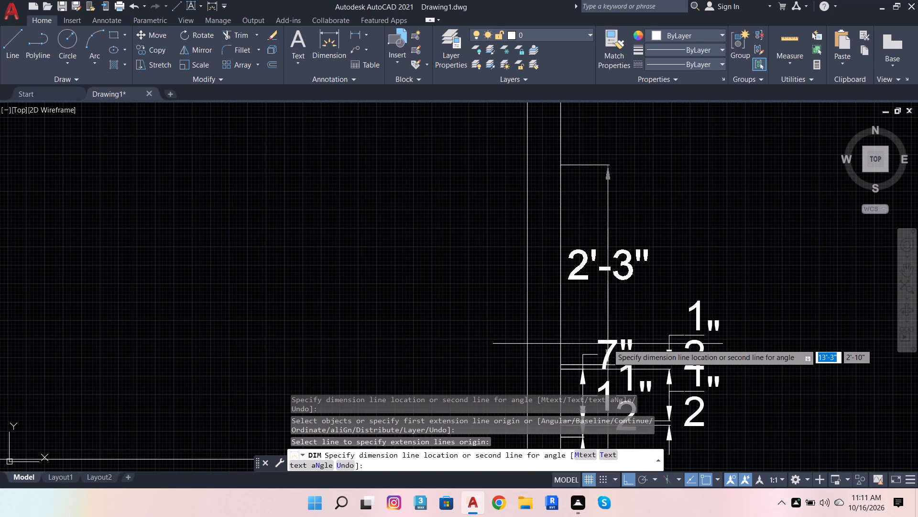
{"action": "scroll", "coordinate": [610, 337], "scroll_direction": "down", "scroll_amount": 1}
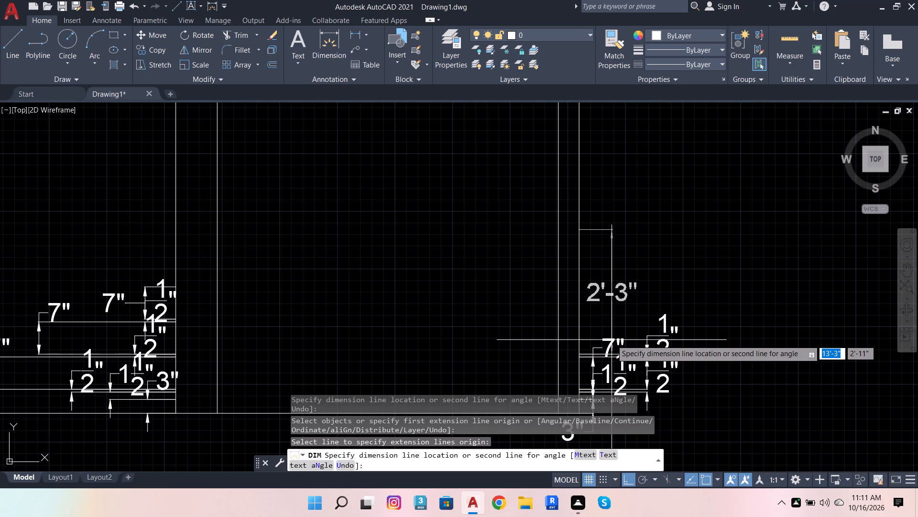
{"action": "scroll", "coordinate": [610, 347], "scroll_direction": "up", "scroll_amount": 1}
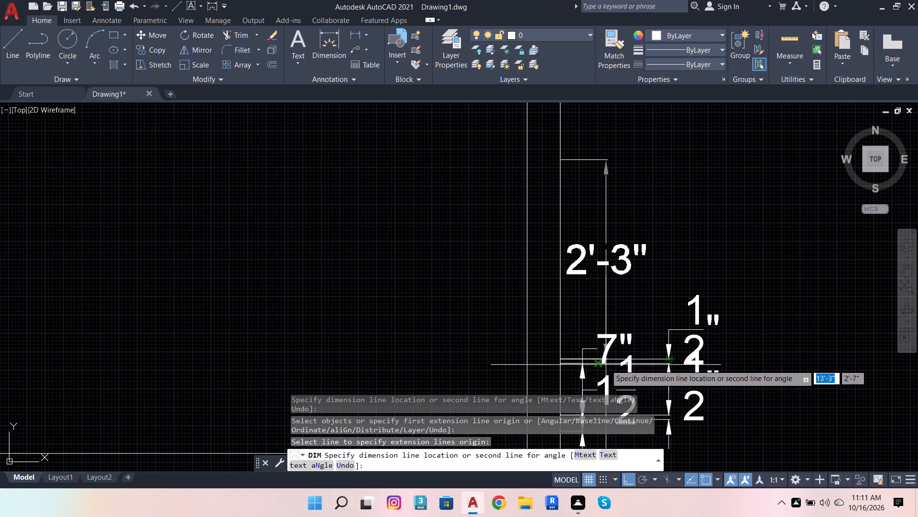
{"action": "scroll", "coordinate": [610, 358], "scroll_direction": "up", "scroll_amount": 5}
{"action": "scroll", "coordinate": [597, 370], "scroll_direction": "down", "scroll_amount": 3}
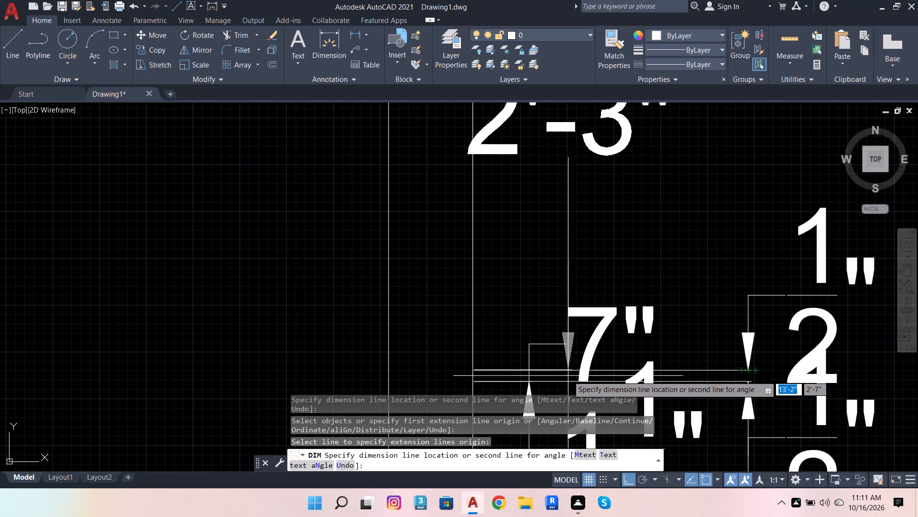
{"action": "scroll", "coordinate": [624, 324], "scroll_direction": "down", "scroll_amount": 2}
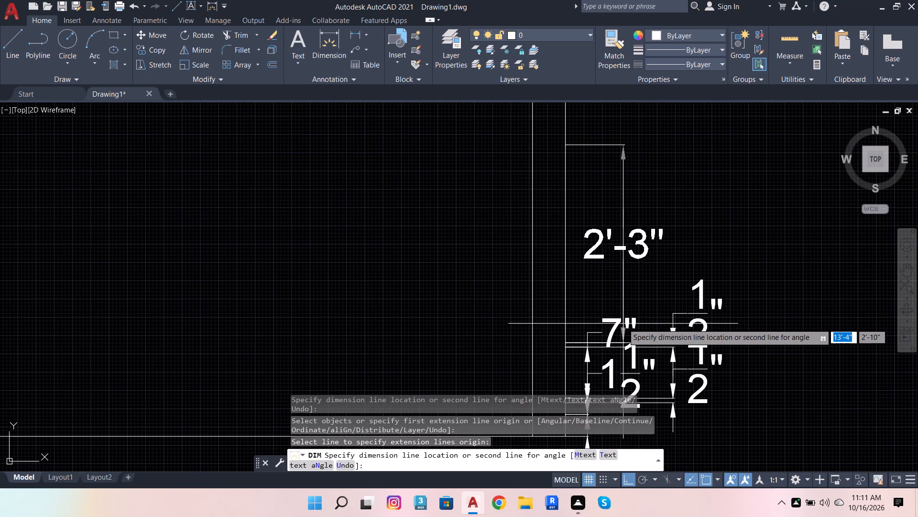
{"action": "left_click", "coordinate": [618, 320]}
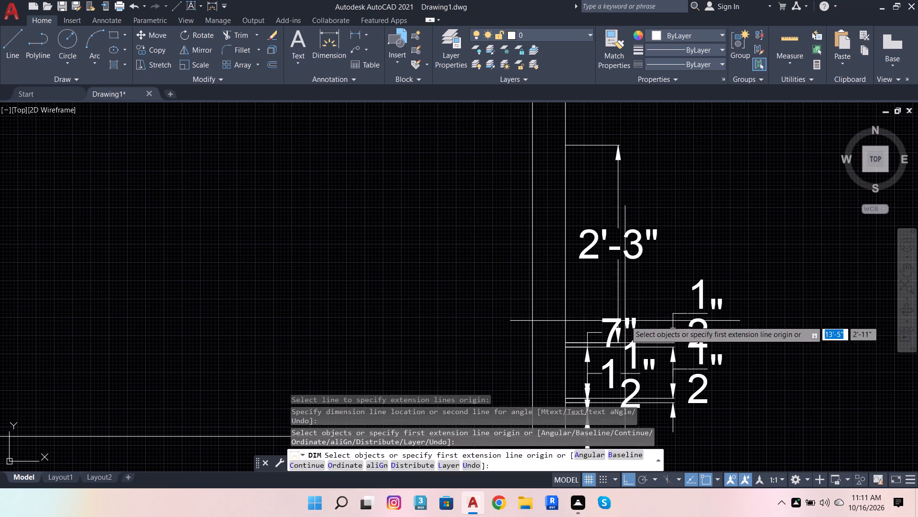
Dimension the short seventh segment above the 2'-3" segment, in line with the outer column of short-segment dimensions.
{"action": "scroll", "coordinate": [628, 326], "scroll_direction": "down", "scroll_amount": 2}
{"action": "scroll", "coordinate": [593, 252], "scroll_direction": "up", "scroll_amount": 4}
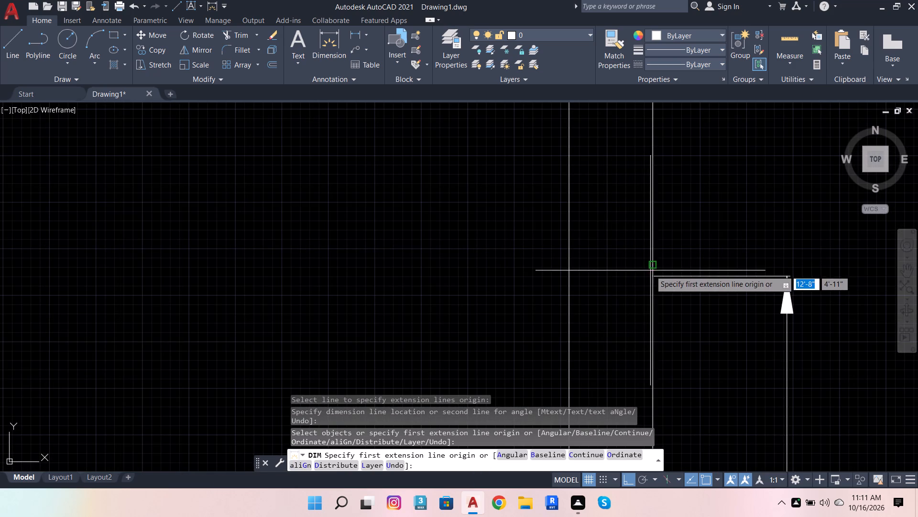
{"action": "scroll", "coordinate": [654, 266], "scroll_direction": "up", "scroll_amount": 4}
{"action": "left_click", "coordinate": [643, 294]}
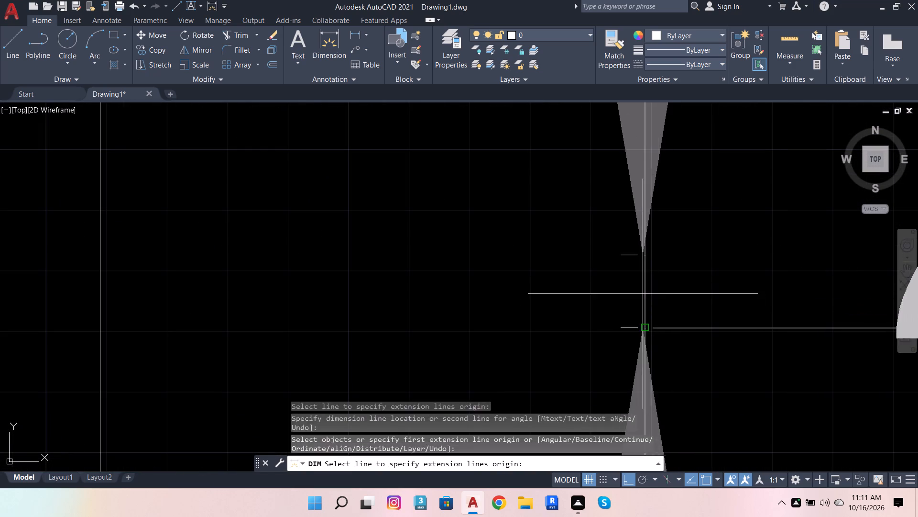
{"action": "scroll", "coordinate": [593, 296], "scroll_direction": "down", "scroll_amount": 7}
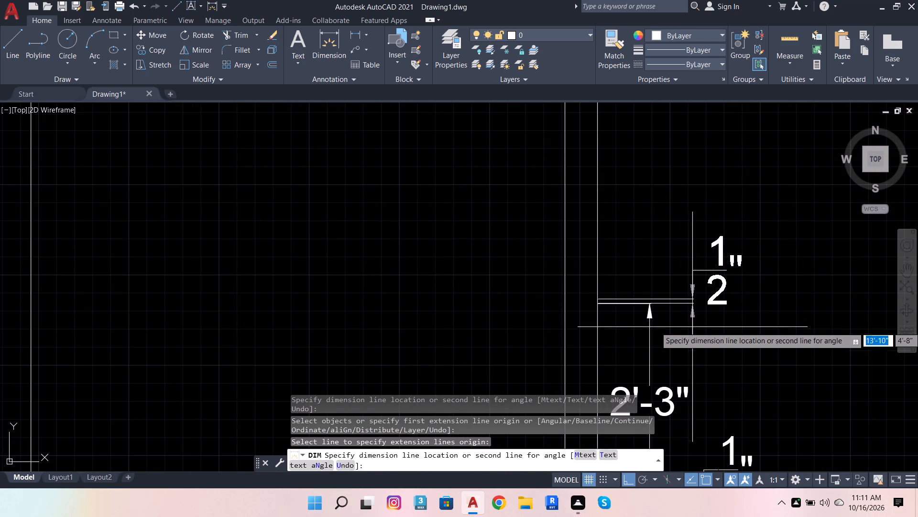
{"action": "scroll", "coordinate": [754, 366], "scroll_direction": "down", "scroll_amount": 3}
{"action": "scroll", "coordinate": [756, 387], "scroll_direction": "up", "scroll_amount": 2}
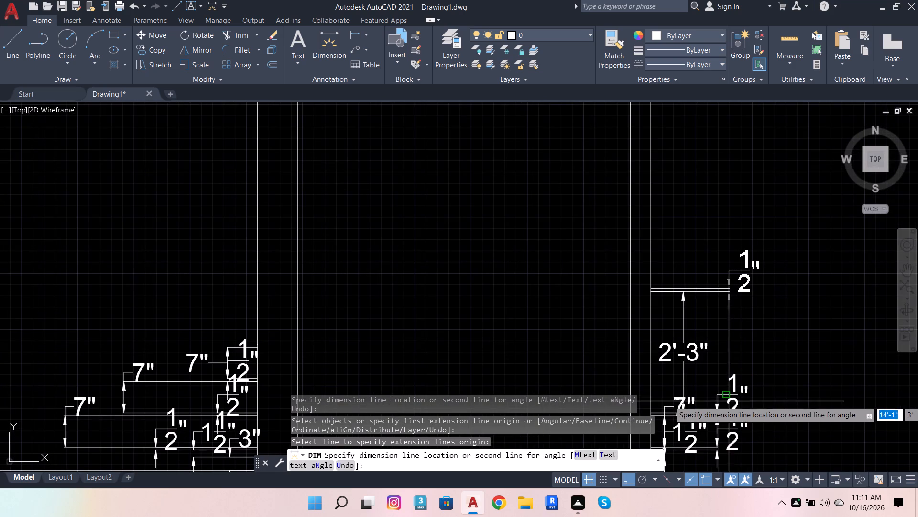
{"action": "left_click", "coordinate": [713, 407]}
Dimension the long eighth segment of the outer edge, placing its dimension above the seventh segment's dimension.
{"action": "scroll", "coordinate": [656, 260], "scroll_direction": "up", "scroll_amount": 1}
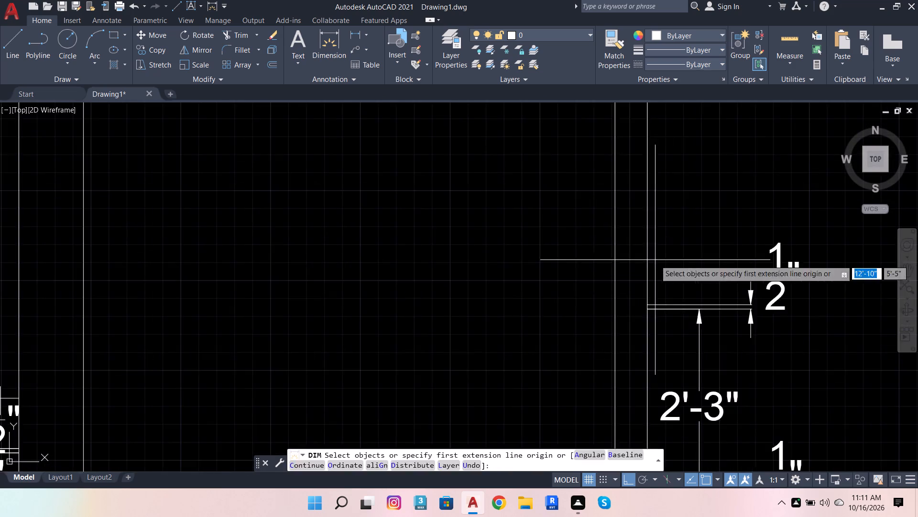
{"action": "scroll", "coordinate": [654, 260], "scroll_direction": "up", "scroll_amount": 1}
{"action": "left_click", "coordinate": [645, 274]}
{"action": "scroll", "coordinate": [659, 295], "scroll_direction": "down", "scroll_amount": 3}
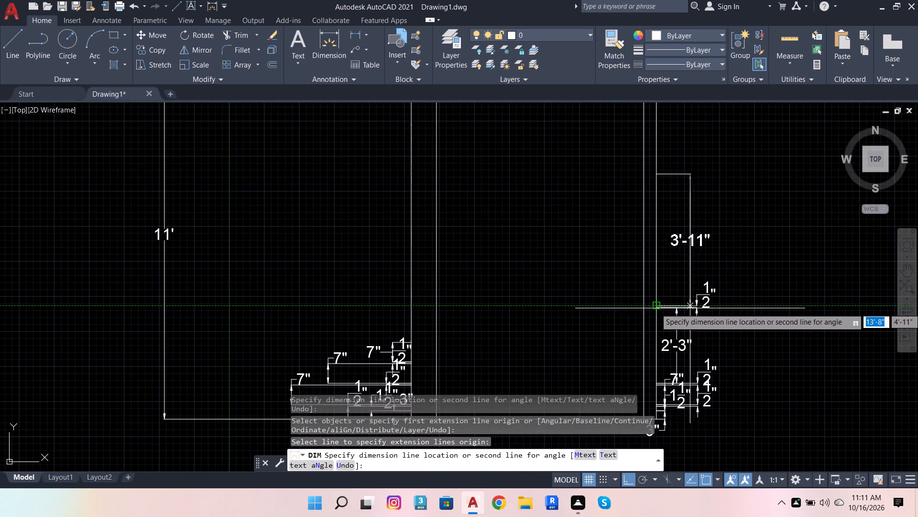
{"action": "scroll", "coordinate": [697, 310], "scroll_direction": "up", "scroll_amount": 3}
{"action": "left_click", "coordinate": [693, 285]}
Dimension the short ninth segment above the 3'-11" segment, in line with the outer column of short-segment dimensions.
{"action": "scroll", "coordinate": [692, 299], "scroll_direction": "down", "scroll_amount": 5}
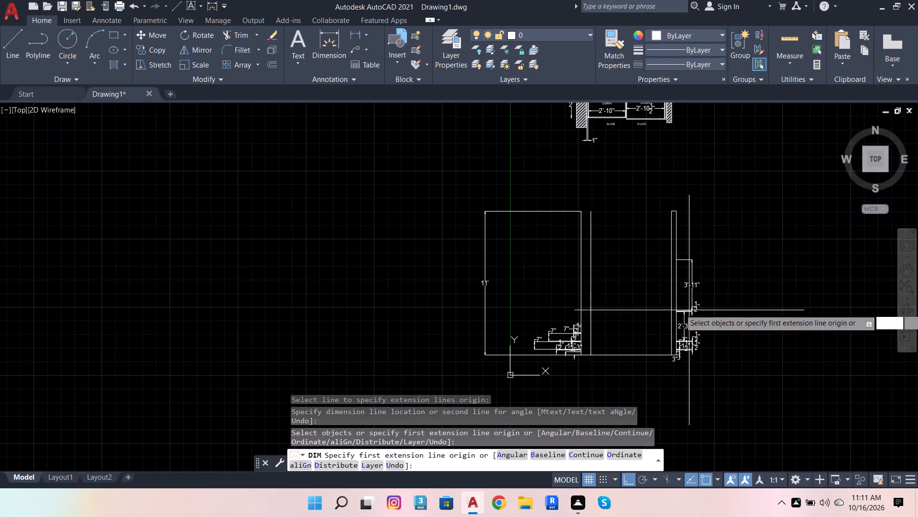
{"action": "scroll", "coordinate": [686, 247], "scroll_direction": "up", "scroll_amount": 4}
{"action": "scroll", "coordinate": [621, 315], "scroll_direction": "up", "scroll_amount": 3}
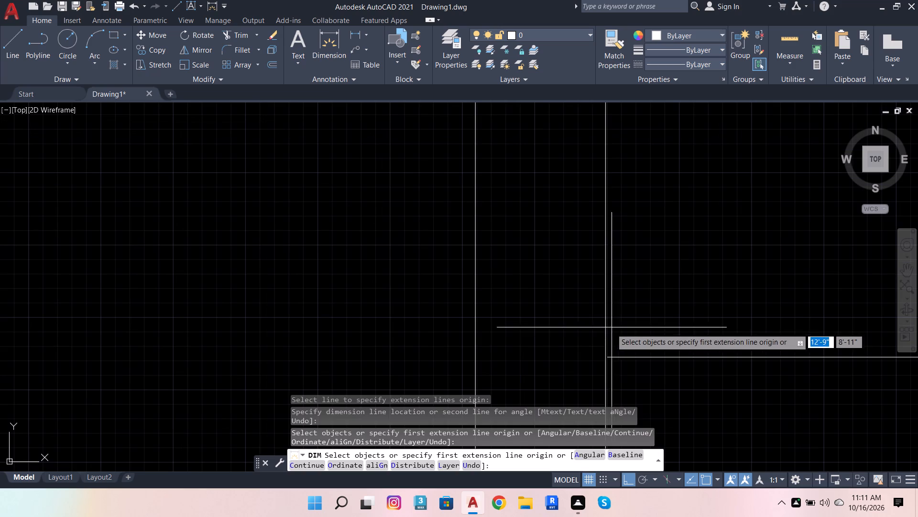
{"action": "scroll", "coordinate": [607, 357], "scroll_direction": "up", "scroll_amount": 4}
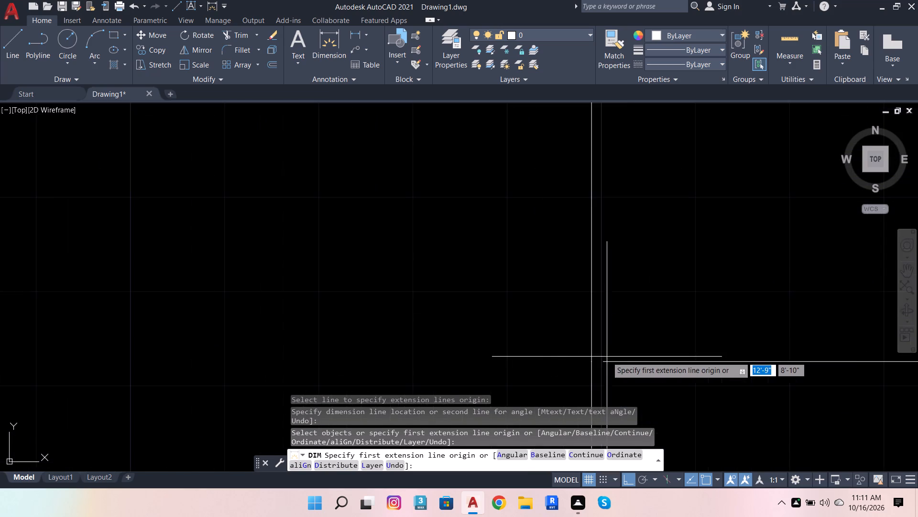
{"action": "left_click", "coordinate": [592, 339]}
{"action": "scroll", "coordinate": [580, 335], "scroll_direction": "up", "scroll_amount": 1}
{"action": "scroll", "coordinate": [576, 335], "scroll_direction": "down", "scroll_amount": 10}
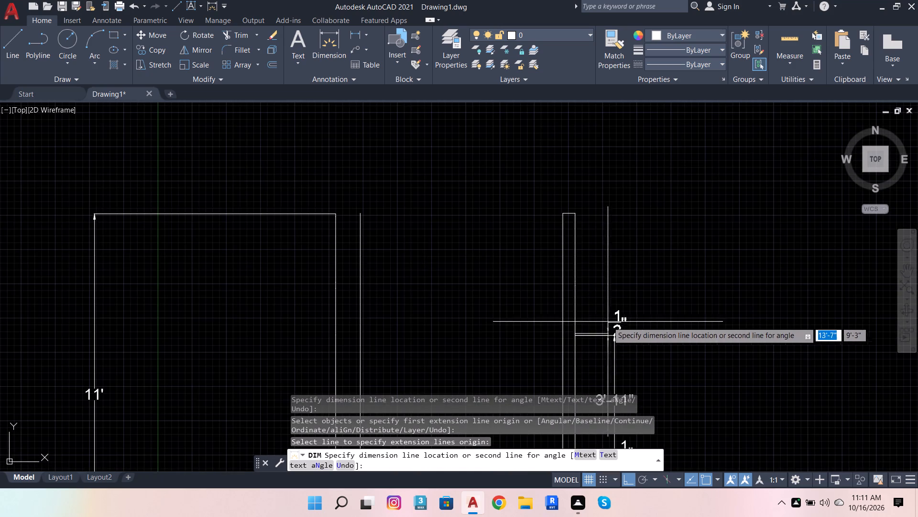
{"action": "scroll", "coordinate": [634, 324], "scroll_direction": "down", "scroll_amount": 4}
{"action": "scroll", "coordinate": [635, 346], "scroll_direction": "up", "scroll_amount": 7}
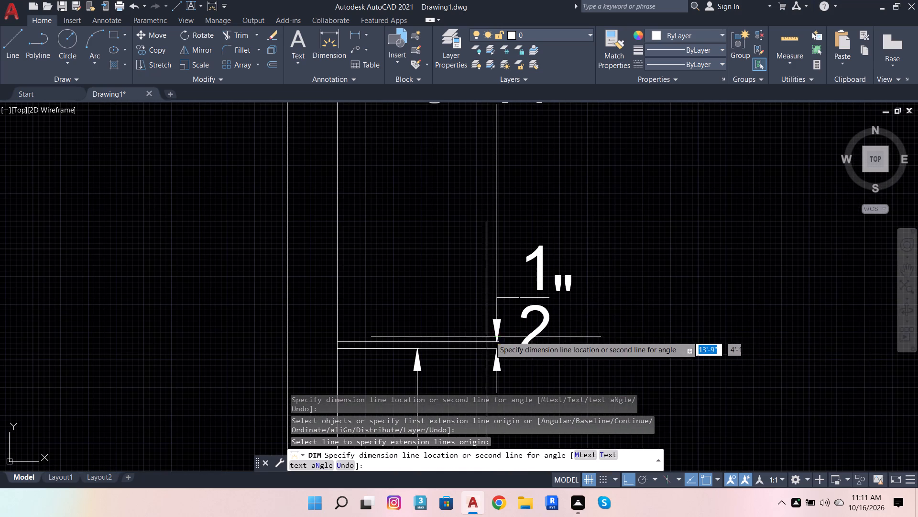
{"action": "left_click", "coordinate": [499, 337]}
Dimension the long tenth segment of the outer edge, placing its dimension directly above the ninth segment's dimension.
{"action": "scroll", "coordinate": [594, 332], "scroll_direction": "down", "scroll_amount": 5}
{"action": "scroll", "coordinate": [572, 259], "scroll_direction": "up", "scroll_amount": 4}
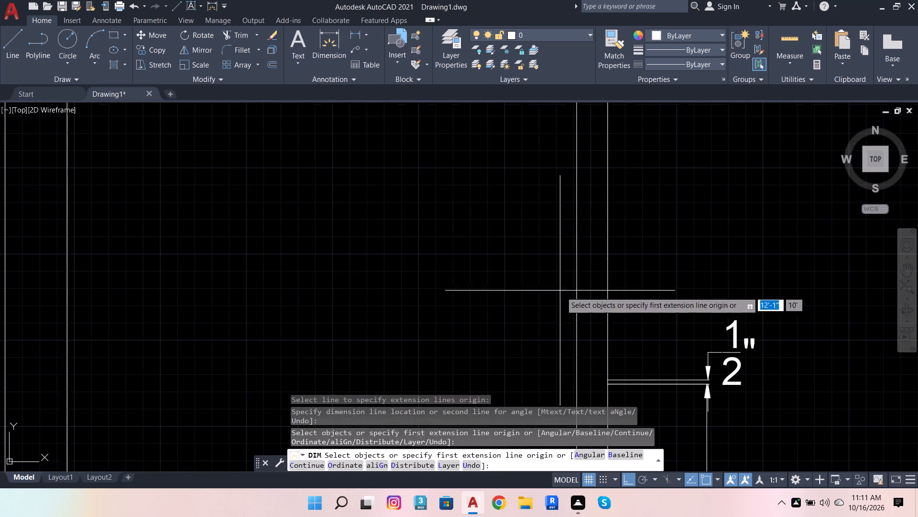
{"action": "left_click", "coordinate": [607, 321]}
{"action": "scroll", "coordinate": [711, 382], "scroll_direction": "up", "scroll_amount": 1}
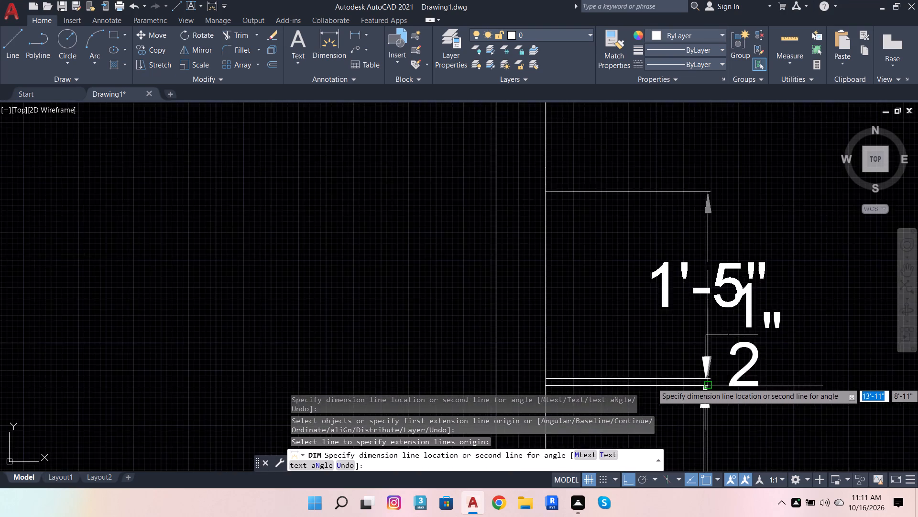
{"action": "scroll", "coordinate": [711, 382], "scroll_direction": "up", "scroll_amount": 1}
{"action": "scroll", "coordinate": [690, 299], "scroll_direction": "down", "scroll_amount": 4}
{"action": "scroll", "coordinate": [689, 310], "scroll_direction": "up", "scroll_amount": 4}
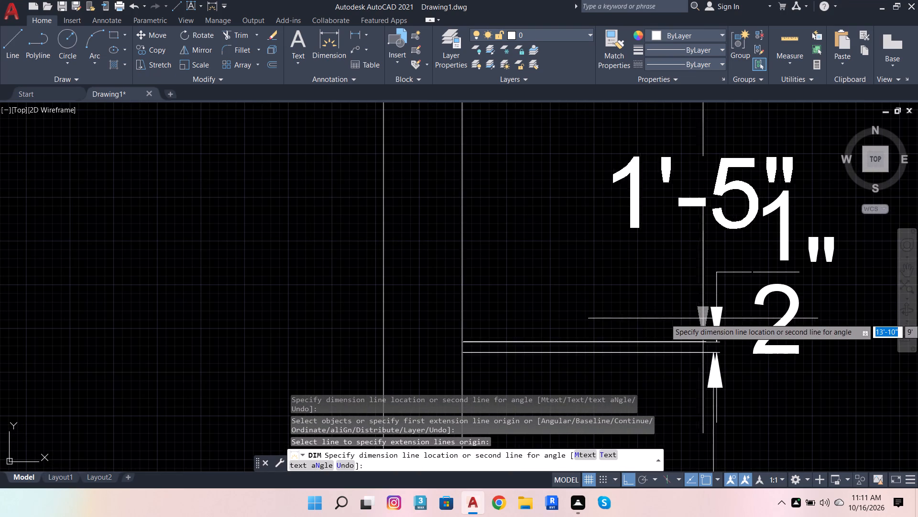
{"action": "left_click", "coordinate": [716, 328]}
Dimension the short eleventh segment above the 1'-5" segment, in line with the dimension column below it.
{"action": "scroll", "coordinate": [733, 337], "scroll_direction": "down", "scroll_amount": 4}
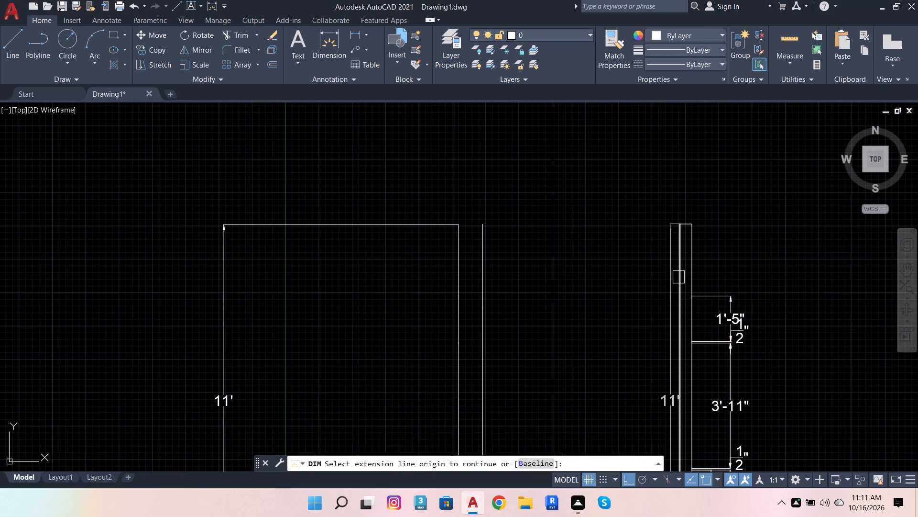
{"action": "scroll", "coordinate": [678, 276], "scroll_direction": "up", "scroll_amount": 4}
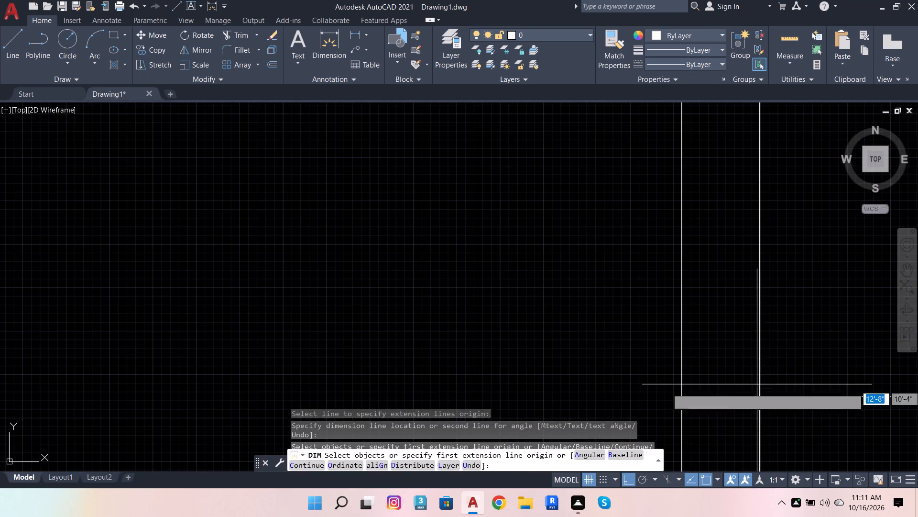
{"action": "scroll", "coordinate": [759, 392], "scroll_direction": "up", "scroll_amount": 4}
{"action": "left_click", "coordinate": [758, 397]}
{"action": "scroll", "coordinate": [657, 368], "scroll_direction": "down", "scroll_amount": 5}
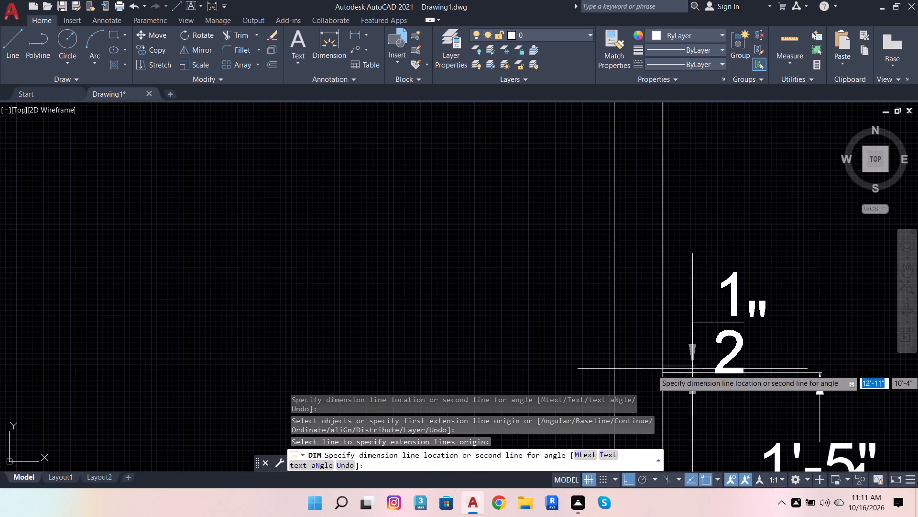
{"action": "scroll", "coordinate": [533, 289], "scroll_direction": "down", "scroll_amount": 3}
{"action": "scroll", "coordinate": [578, 315], "scroll_direction": "up", "scroll_amount": 2}
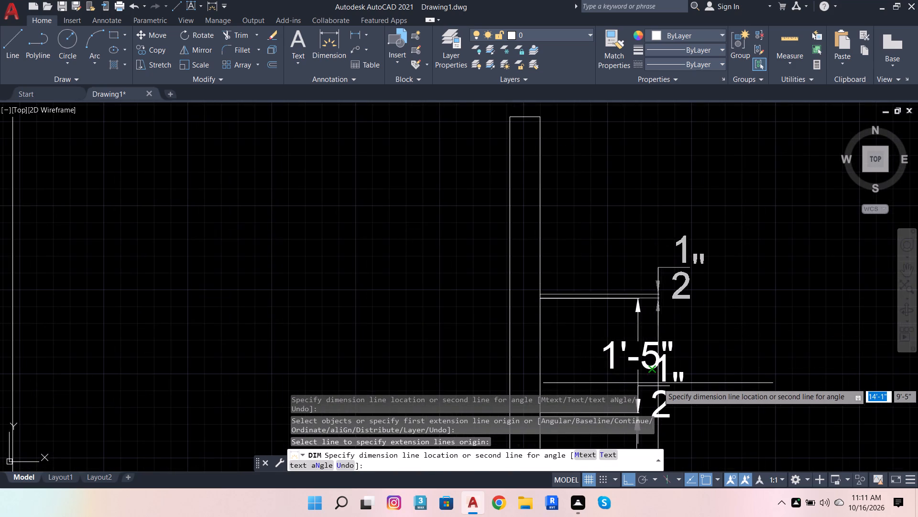
{"action": "scroll", "coordinate": [654, 340], "scroll_direction": "down", "scroll_amount": 3}
{"action": "scroll", "coordinate": [654, 354], "scroll_direction": "up", "scroll_amount": 4}
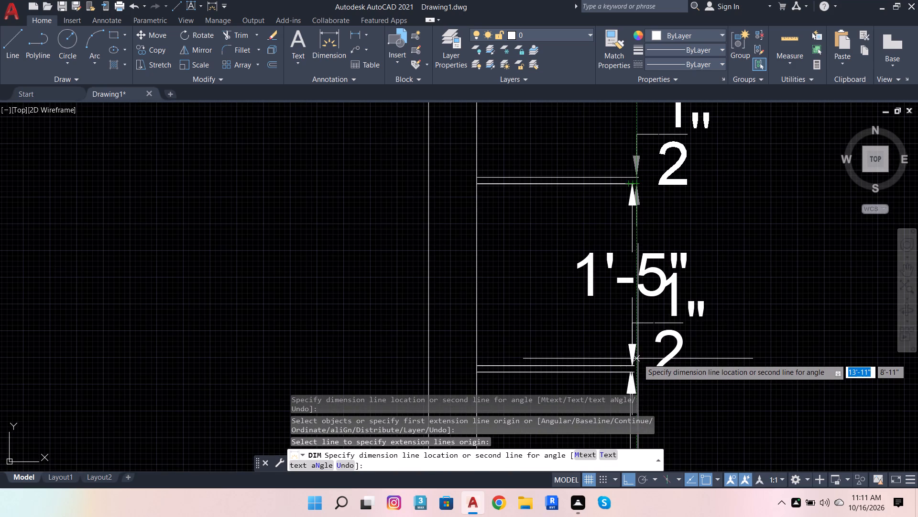
{"action": "left_click", "coordinate": [630, 360]}
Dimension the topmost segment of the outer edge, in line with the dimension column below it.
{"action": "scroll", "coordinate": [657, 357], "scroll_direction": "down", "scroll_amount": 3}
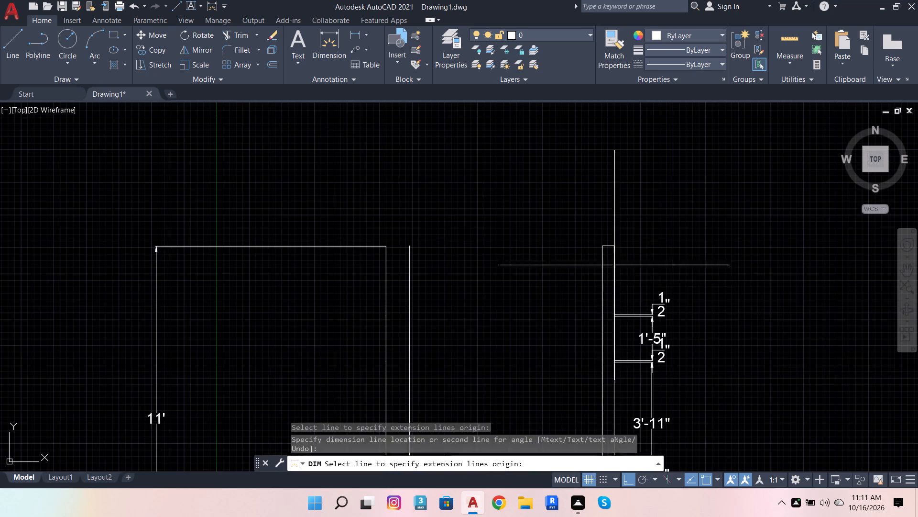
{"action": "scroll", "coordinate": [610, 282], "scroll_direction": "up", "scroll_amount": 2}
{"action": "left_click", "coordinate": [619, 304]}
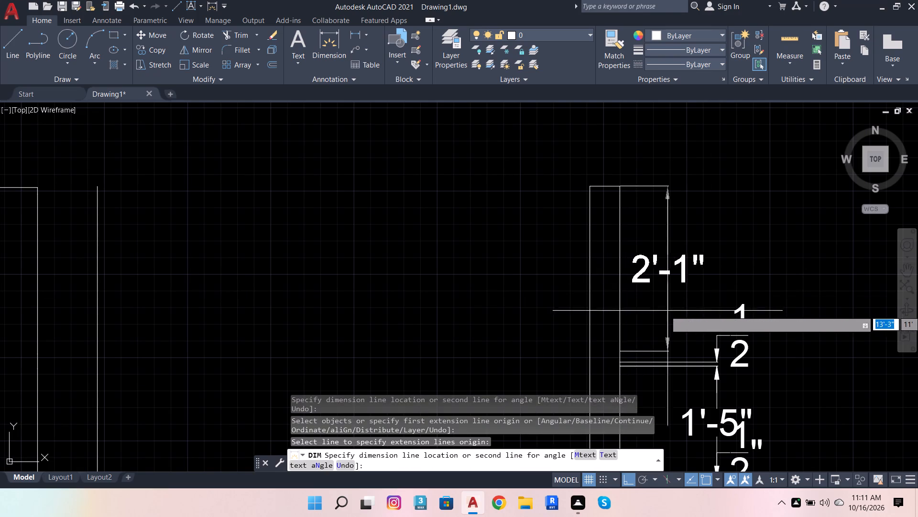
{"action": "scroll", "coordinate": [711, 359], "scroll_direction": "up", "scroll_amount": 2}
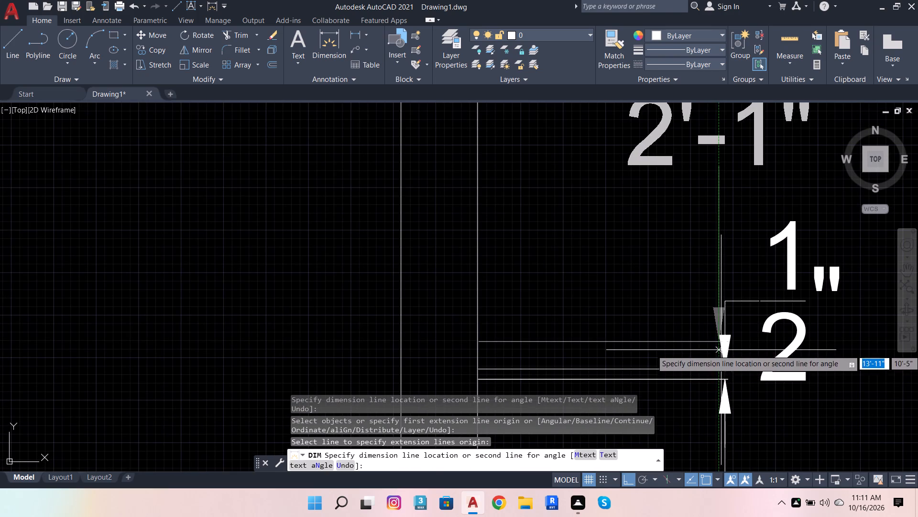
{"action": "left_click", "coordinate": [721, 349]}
Dimension the short twelfth segment just below the topmost one, placing its dimension farther out than the column, and end dimensioning.
{"action": "scroll", "coordinate": [728, 351], "scroll_direction": "down", "scroll_amount": 2}
{"action": "scroll", "coordinate": [641, 348], "scroll_direction": "up", "scroll_amount": 4}
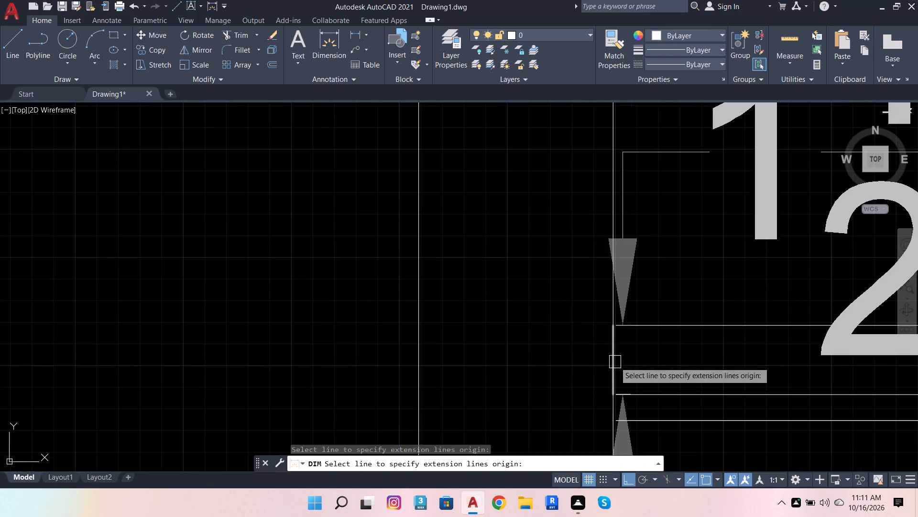
{"action": "left_click", "coordinate": [615, 362]}
{"action": "scroll", "coordinate": [573, 358], "scroll_direction": "down", "scroll_amount": 6}
{"action": "scroll", "coordinate": [632, 369], "scroll_direction": "up", "scroll_amount": 2}
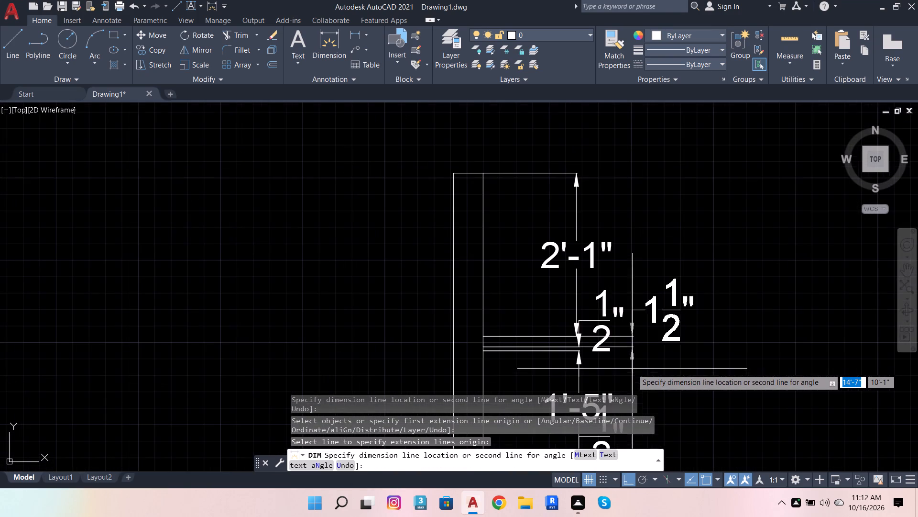
{"action": "left_click", "coordinate": [671, 361]}
{"action": "scroll", "coordinate": [663, 278], "scroll_direction": "down", "scroll_amount": 5}
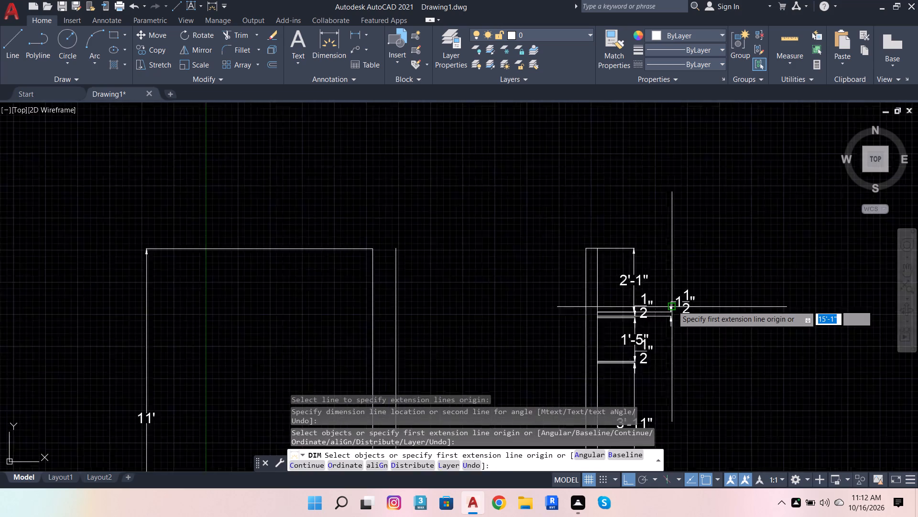
{"action": "key", "text": "Escape"}
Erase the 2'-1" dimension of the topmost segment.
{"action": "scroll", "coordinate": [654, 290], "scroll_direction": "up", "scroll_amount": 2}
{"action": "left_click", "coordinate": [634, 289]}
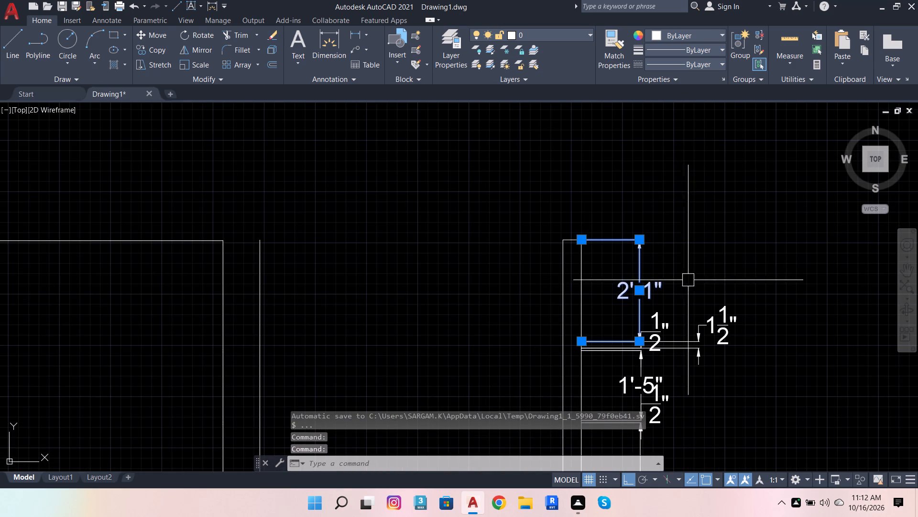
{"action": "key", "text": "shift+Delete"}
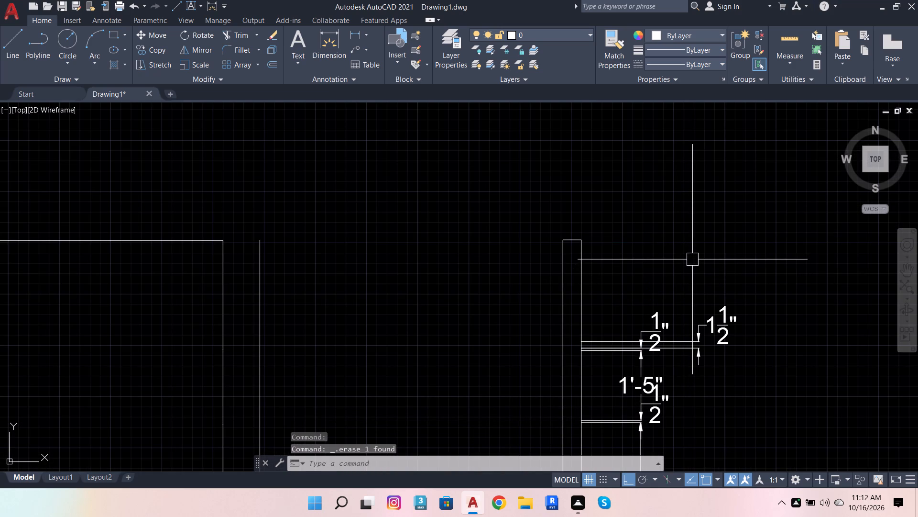
Erase all the small segment dimensions at the foot of the opposite, wider side's outer edge, keeping the overall 11' dimension.
{"action": "scroll", "coordinate": [681, 199], "scroll_direction": "down", "scroll_amount": 4}
{"action": "scroll", "coordinate": [659, 301], "scroll_direction": "up", "scroll_amount": 2}
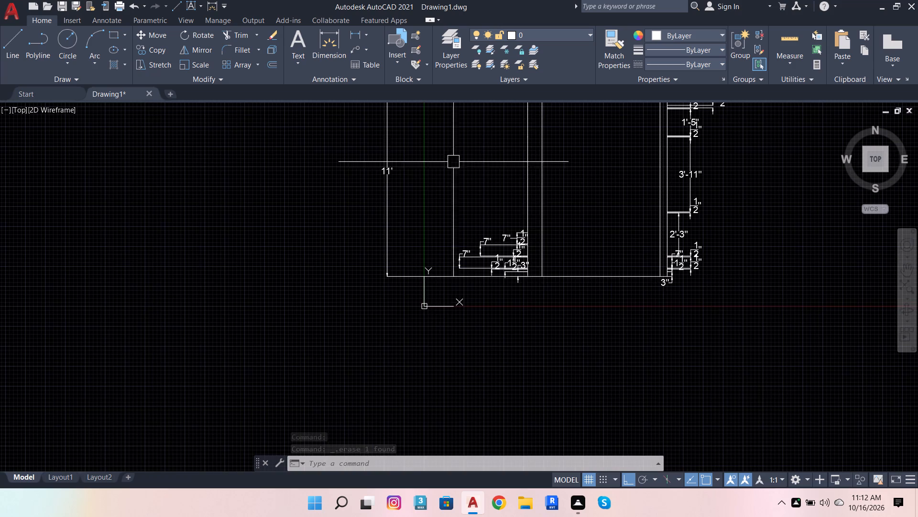
{"action": "scroll", "coordinate": [554, 241], "scroll_direction": "up", "scroll_amount": 3}
{"action": "scroll", "coordinate": [532, 221], "scroll_direction": "down", "scroll_amount": 2}
{"action": "scroll", "coordinate": [491, 302], "scroll_direction": "up", "scroll_amount": 2}
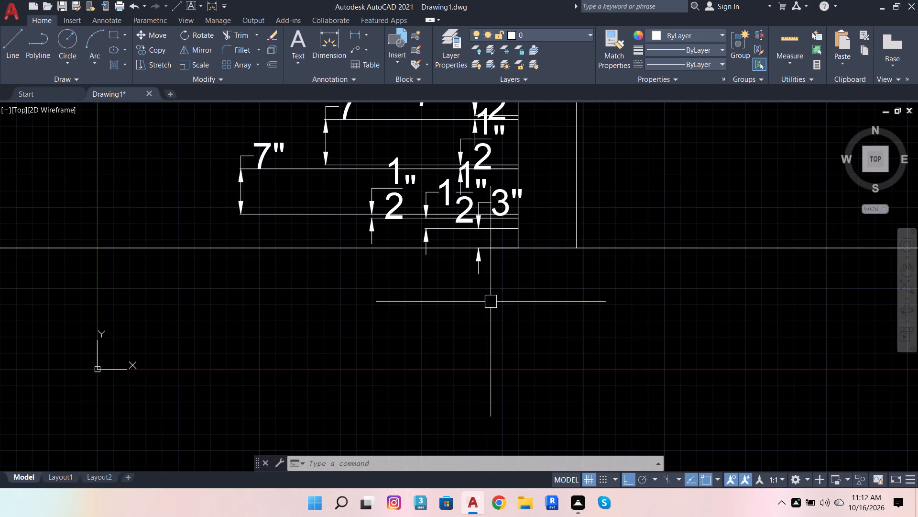
{"action": "left_click", "coordinate": [493, 296]}
{"action": "scroll", "coordinate": [460, 260], "scroll_direction": "down", "scroll_amount": 3}
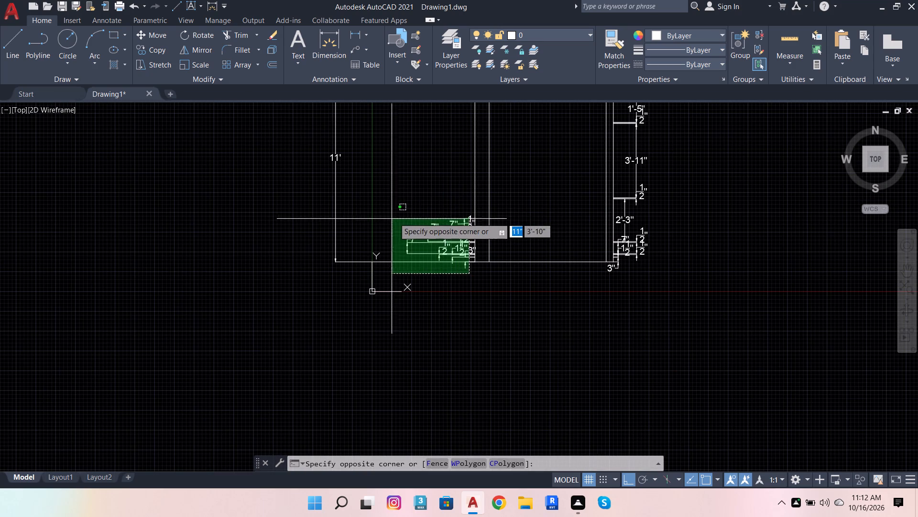
{"action": "left_click", "coordinate": [411, 207]}
{"action": "scroll", "coordinate": [450, 227], "scroll_direction": "up", "scroll_amount": 1}
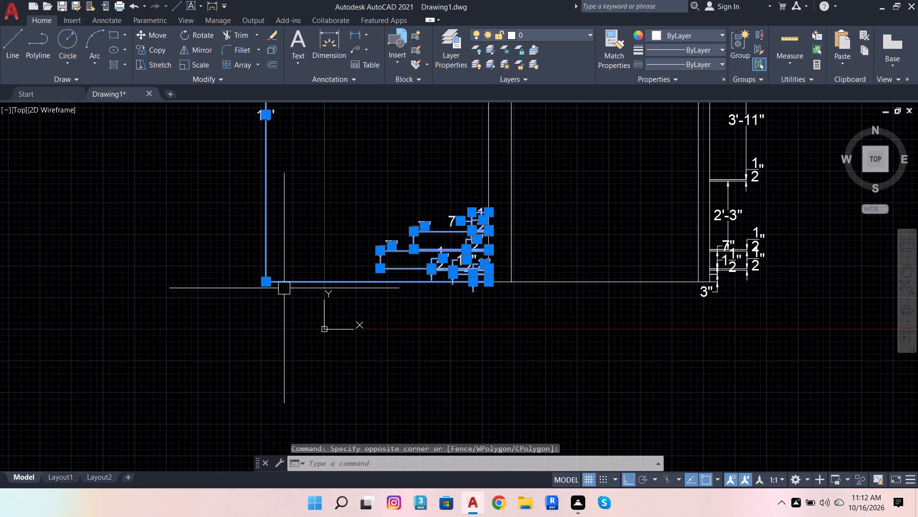
{"action": "left_click", "coordinate": [265, 233], "text": "shift"}
{"action": "scroll", "coordinate": [383, 329], "scroll_direction": "down", "scroll_amount": 1, "text": "shift"}
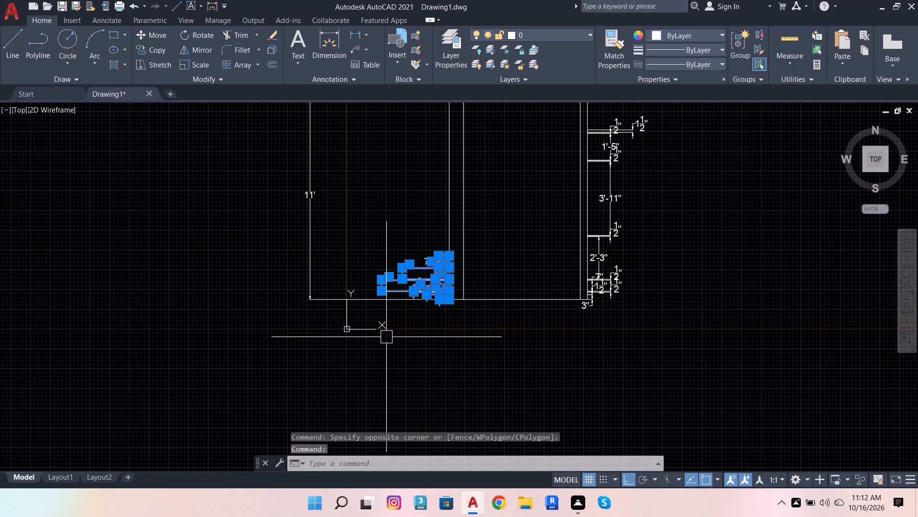
{"action": "key", "text": "shift+Delete"}
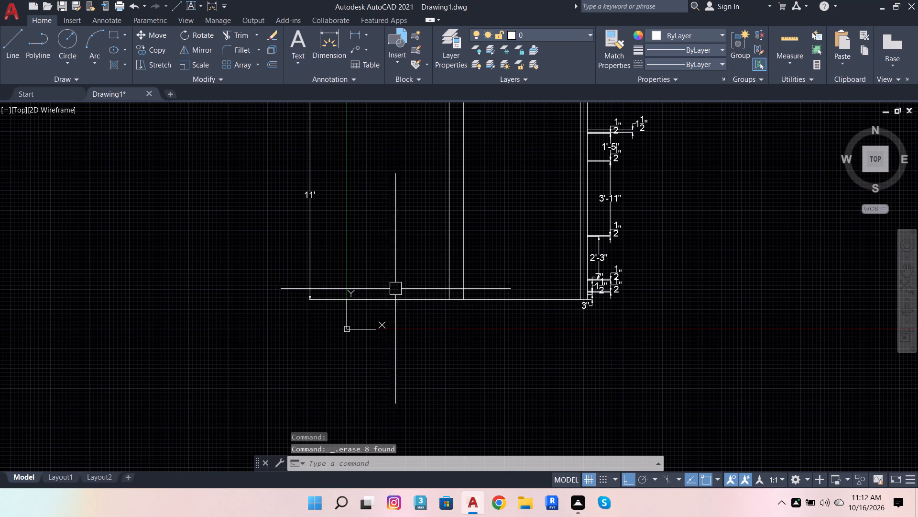
Dimension the lowest segment of the wider side's outer edge again, placing the dimension outside the elevation, and end dimensioning.
{"action": "scroll", "coordinate": [410, 293], "scroll_direction": "up", "scroll_amount": 3}
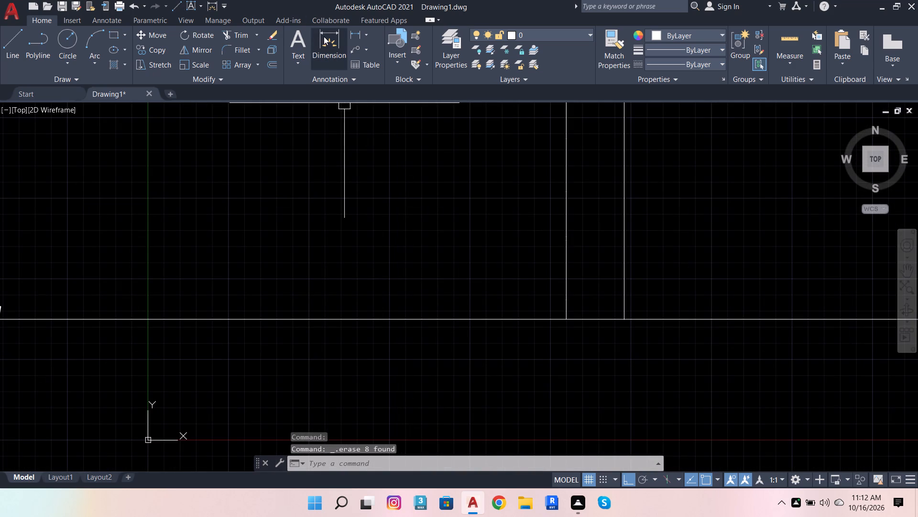
{"action": "left_click", "coordinate": [324, 36]}
{"action": "scroll", "coordinate": [567, 309], "scroll_direction": "up", "scroll_amount": 3}
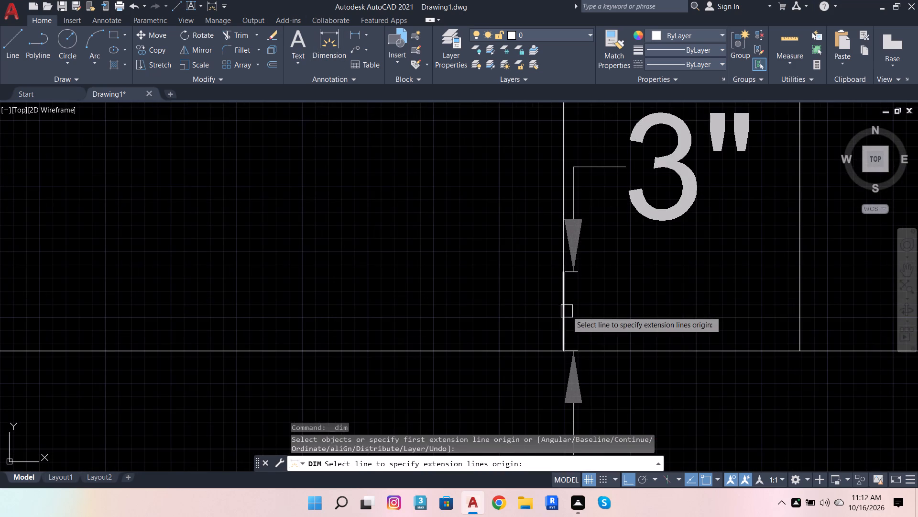
{"action": "left_click", "coordinate": [567, 311]}
{"action": "left_click", "coordinate": [347, 297]}
{"action": "scroll", "coordinate": [443, 297], "scroll_direction": "down", "scroll_amount": 2}
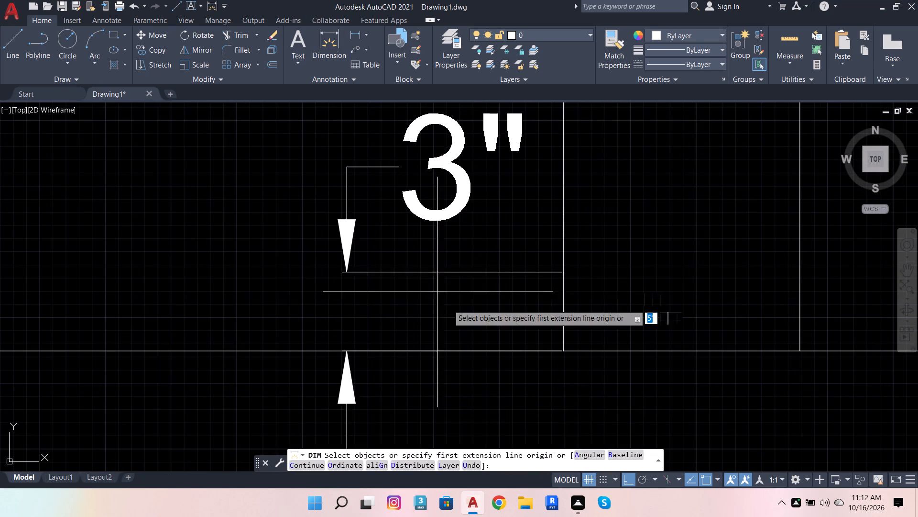
{"action": "scroll", "coordinate": [448, 305], "scroll_direction": "down", "scroll_amount": 1}
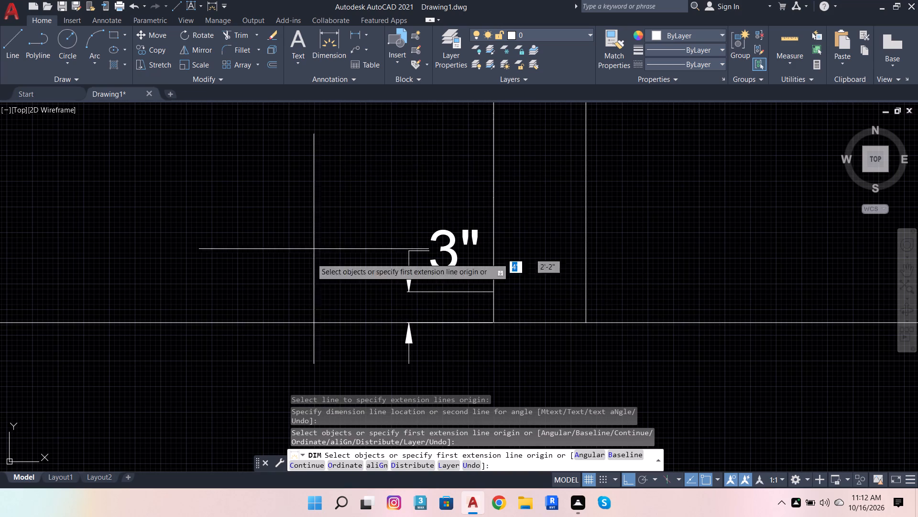
{"action": "left_click", "coordinate": [295, 455]}
{"action": "key", "text": "Escape"}
{"action": "key", "text": "Escape"}
{"action": "key", "text": "Escape"}
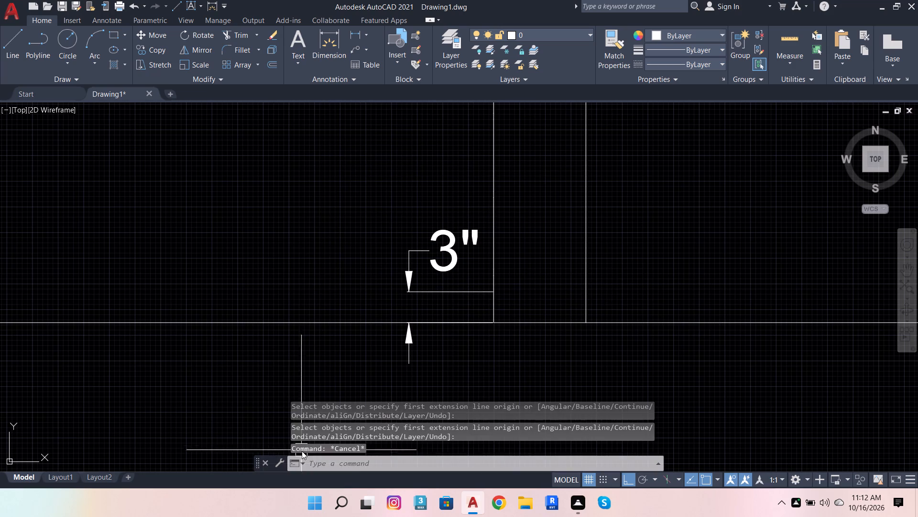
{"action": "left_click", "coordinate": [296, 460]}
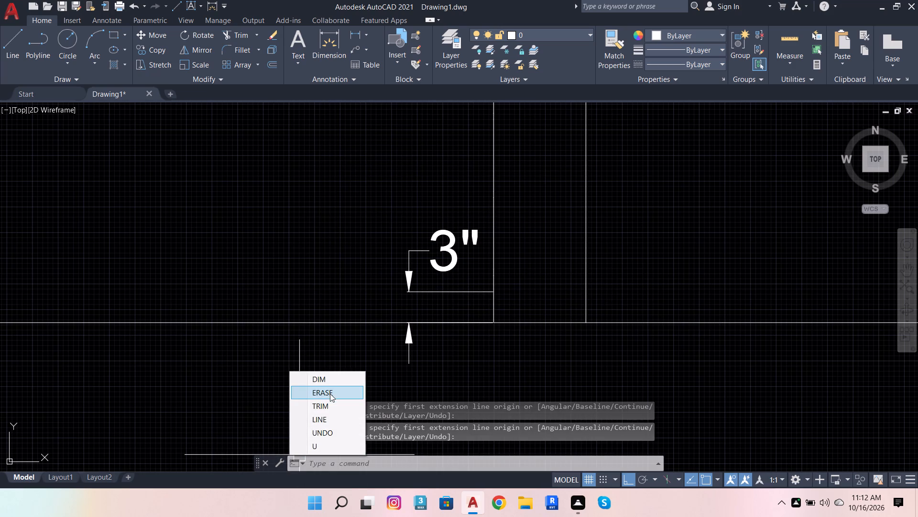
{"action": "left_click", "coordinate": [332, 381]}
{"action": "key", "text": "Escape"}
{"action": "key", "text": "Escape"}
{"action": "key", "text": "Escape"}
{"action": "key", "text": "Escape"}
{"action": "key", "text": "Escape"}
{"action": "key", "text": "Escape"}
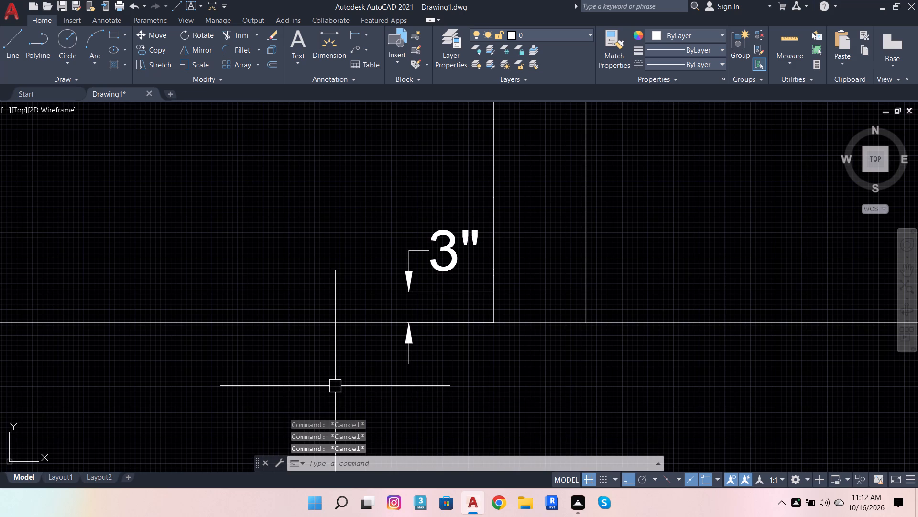
Modify the Standard dimension style: arc length symbol preceding the dimension text, and fit option set to Both text and arrows.
{"action": "type", "text": "DIM"}
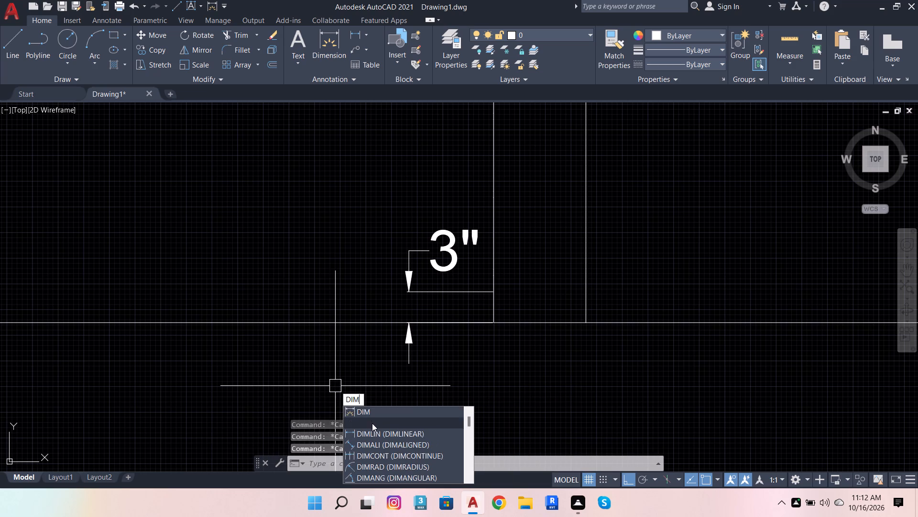
{"action": "left_click", "coordinate": [374, 426]}
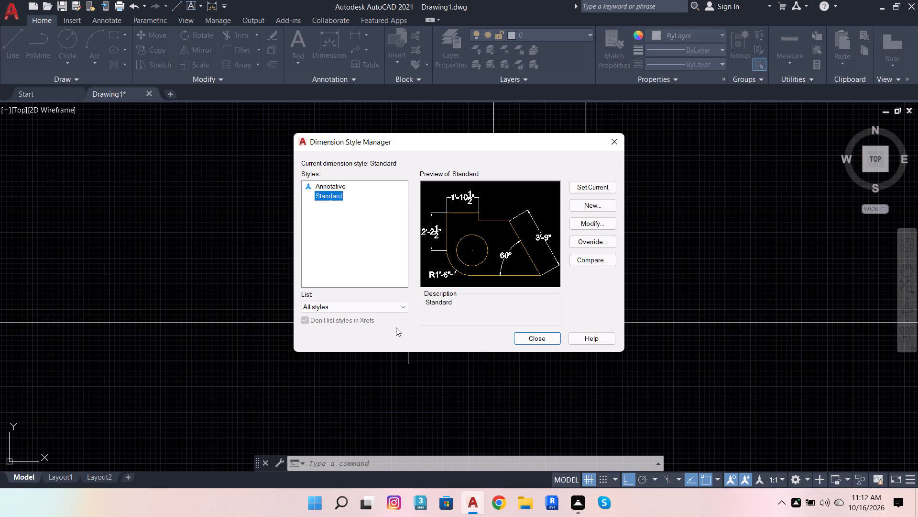
{"action": "left_click", "coordinate": [594, 228]}
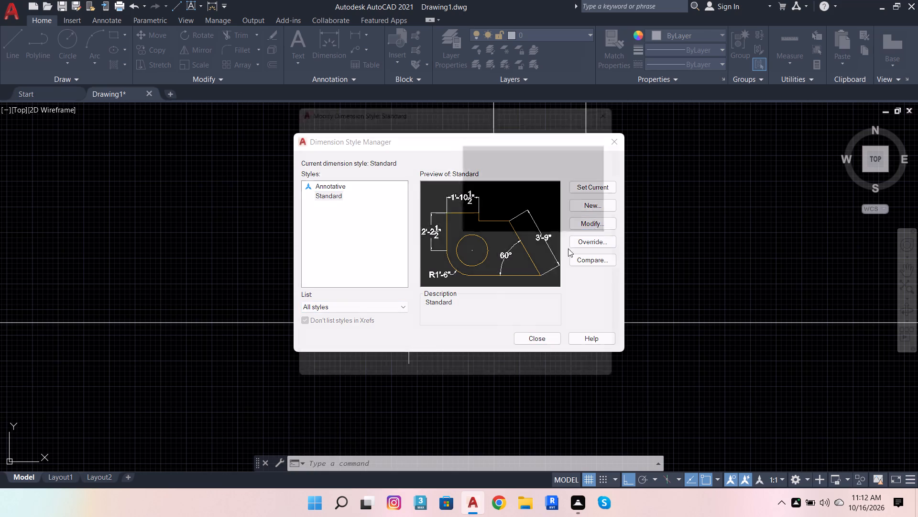
{"action": "scroll", "coordinate": [508, 288], "scroll_direction": "down", "scroll_amount": 4}
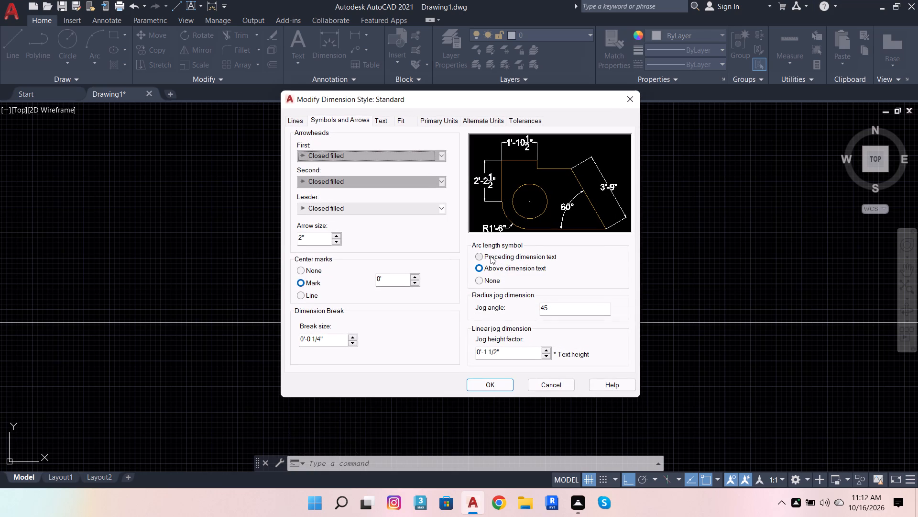
{"action": "left_click", "coordinate": [491, 256]}
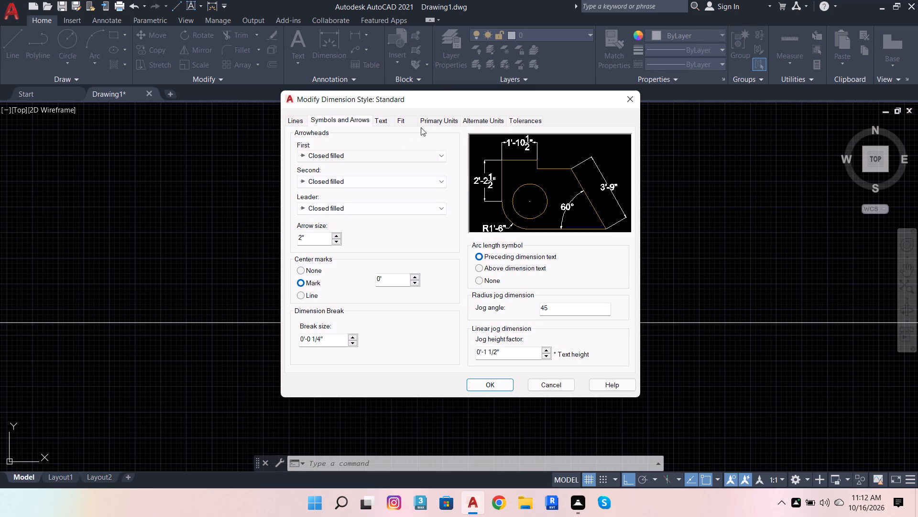
{"action": "left_click", "coordinate": [433, 125]}
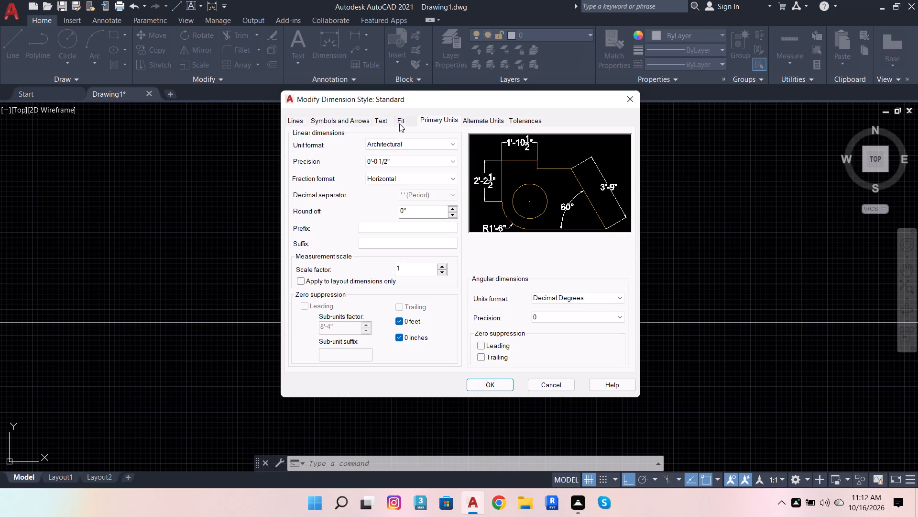
{"action": "left_click", "coordinate": [406, 125]}
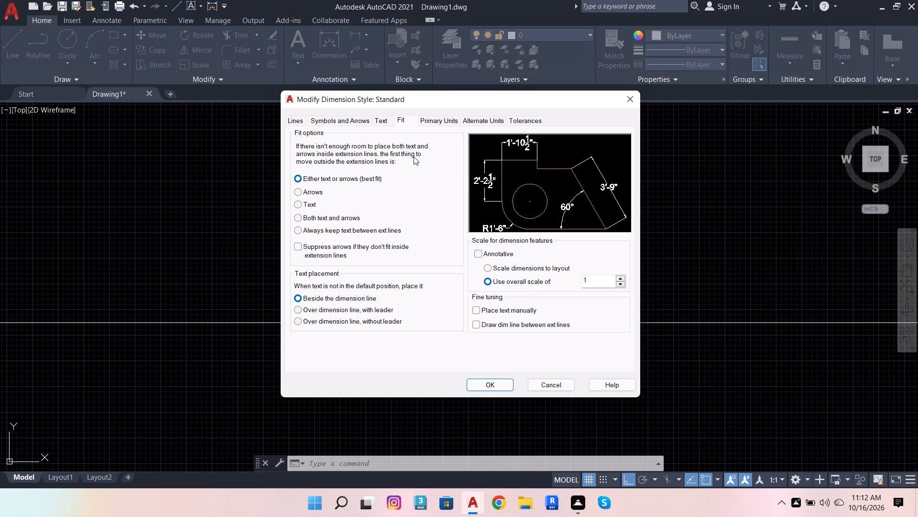
{"action": "left_click", "coordinate": [332, 208]}
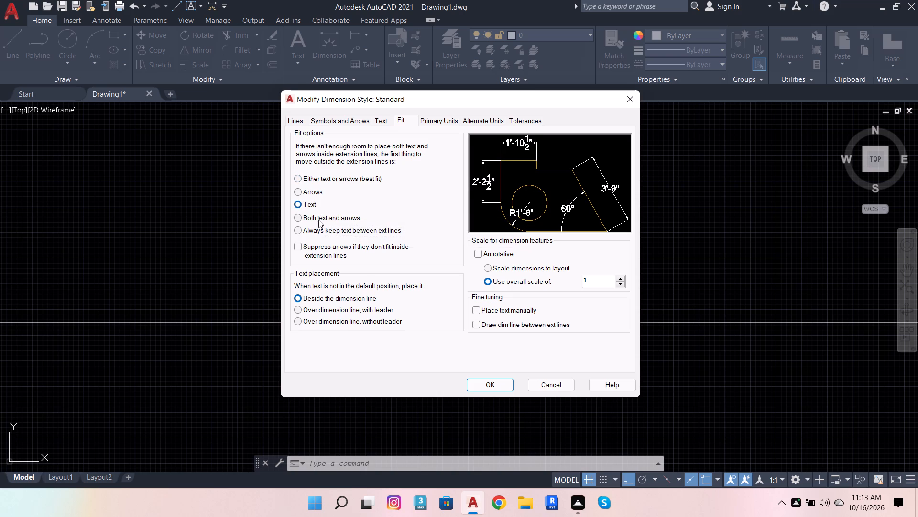
{"action": "left_click", "coordinate": [318, 221]}
Set the Standard style's text alignment to Aligned with dimension line, make the style current and finish editing styles.
{"action": "left_click", "coordinate": [380, 119]}
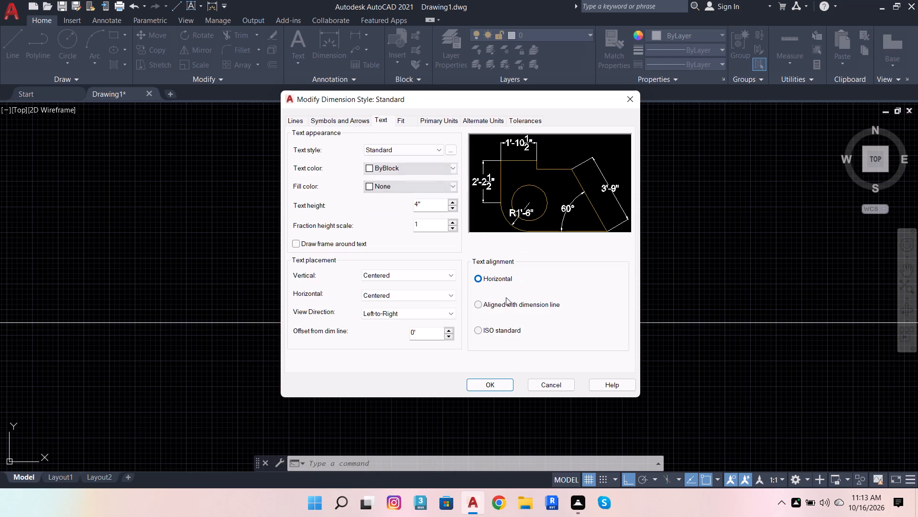
{"action": "left_click", "coordinate": [491, 306]}
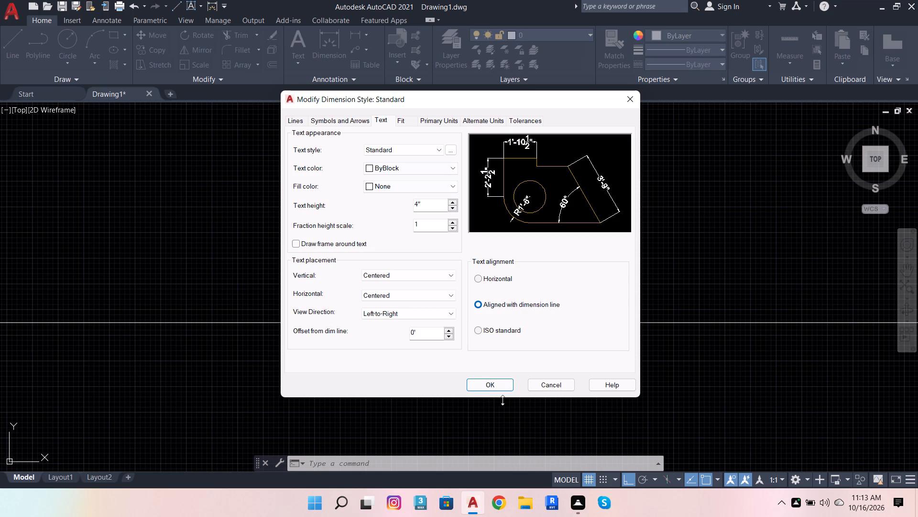
{"action": "left_click", "coordinate": [488, 383]}
{"action": "left_click", "coordinate": [599, 186]}
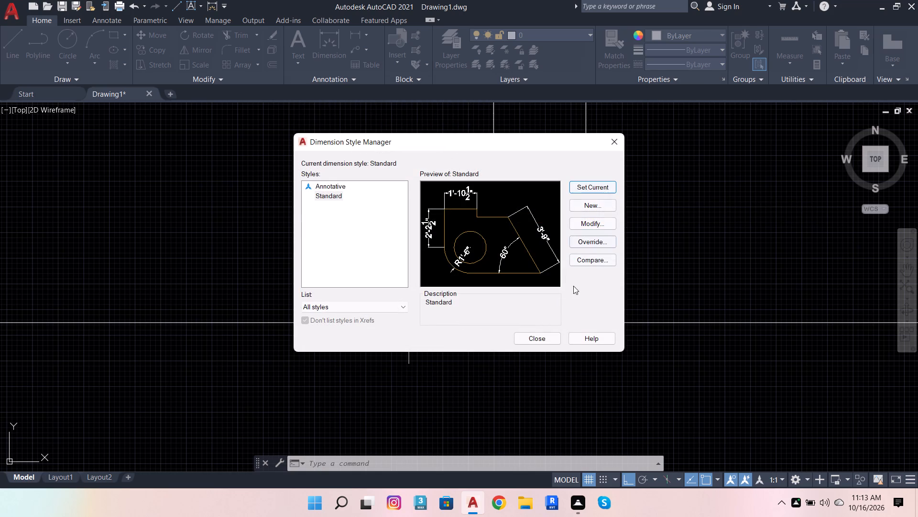
{"action": "left_click", "coordinate": [533, 341]}
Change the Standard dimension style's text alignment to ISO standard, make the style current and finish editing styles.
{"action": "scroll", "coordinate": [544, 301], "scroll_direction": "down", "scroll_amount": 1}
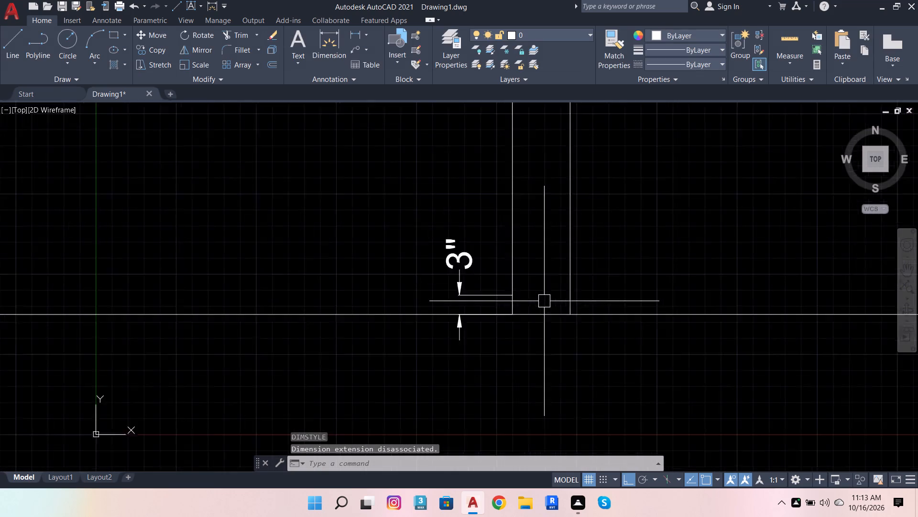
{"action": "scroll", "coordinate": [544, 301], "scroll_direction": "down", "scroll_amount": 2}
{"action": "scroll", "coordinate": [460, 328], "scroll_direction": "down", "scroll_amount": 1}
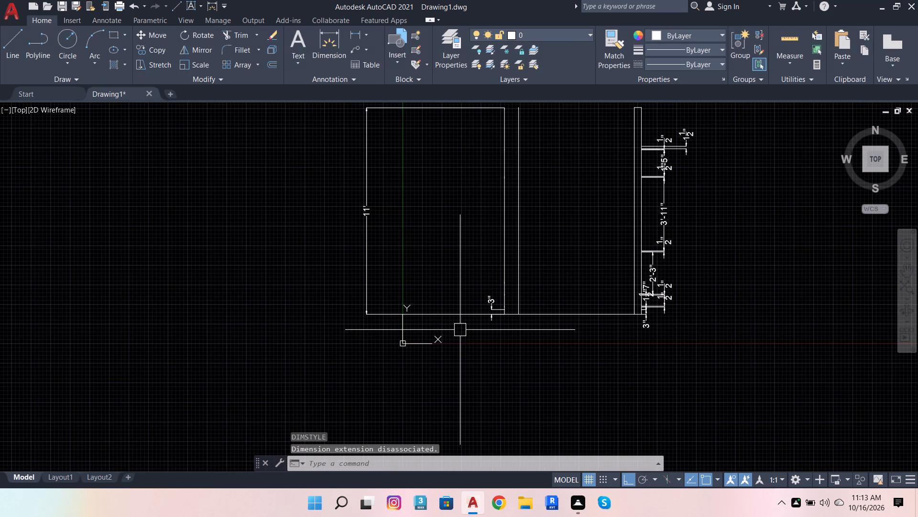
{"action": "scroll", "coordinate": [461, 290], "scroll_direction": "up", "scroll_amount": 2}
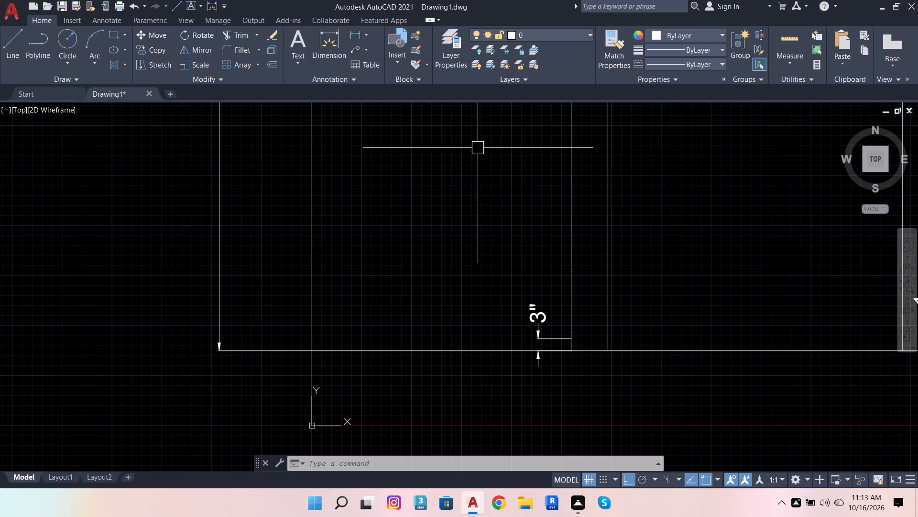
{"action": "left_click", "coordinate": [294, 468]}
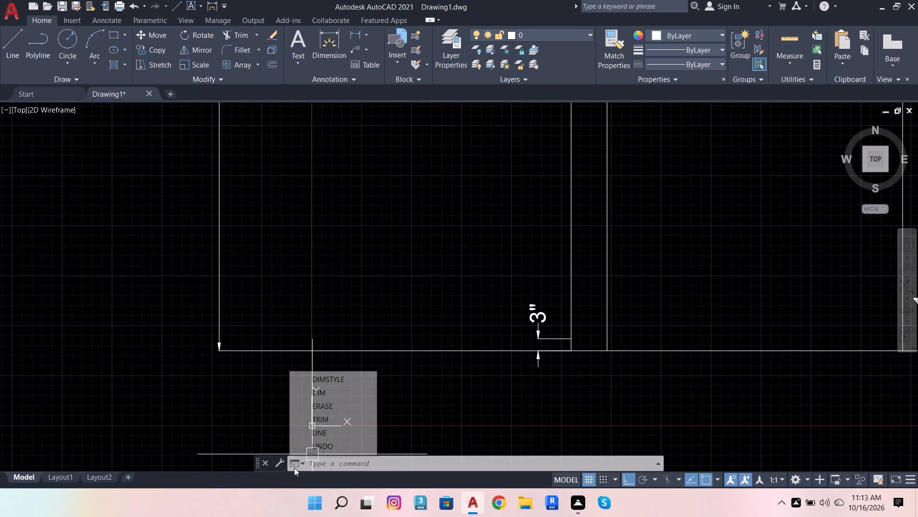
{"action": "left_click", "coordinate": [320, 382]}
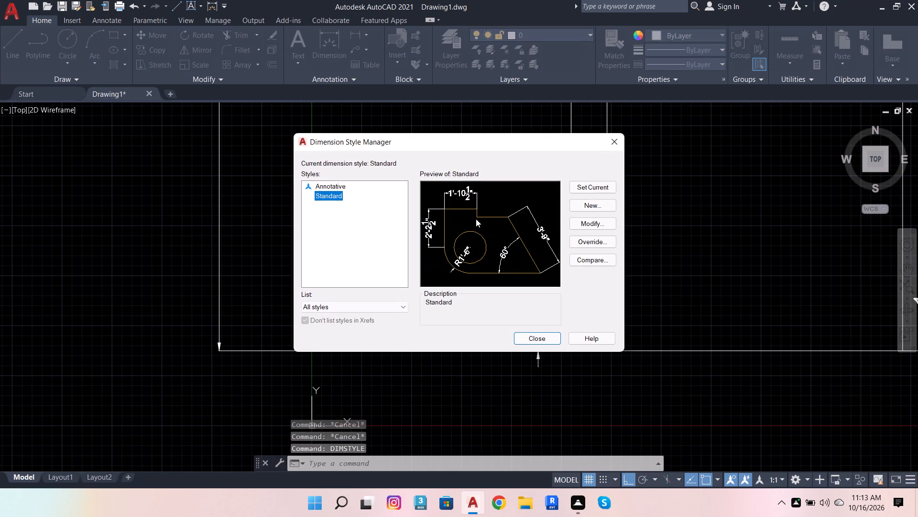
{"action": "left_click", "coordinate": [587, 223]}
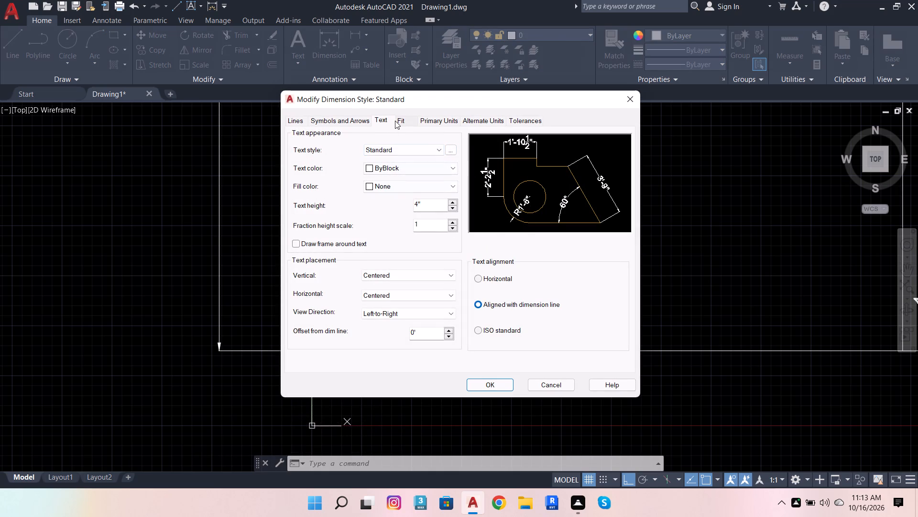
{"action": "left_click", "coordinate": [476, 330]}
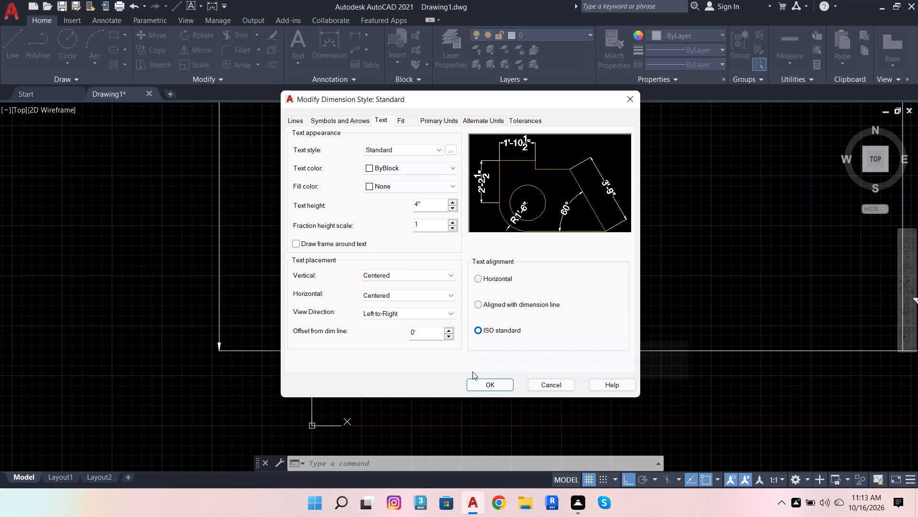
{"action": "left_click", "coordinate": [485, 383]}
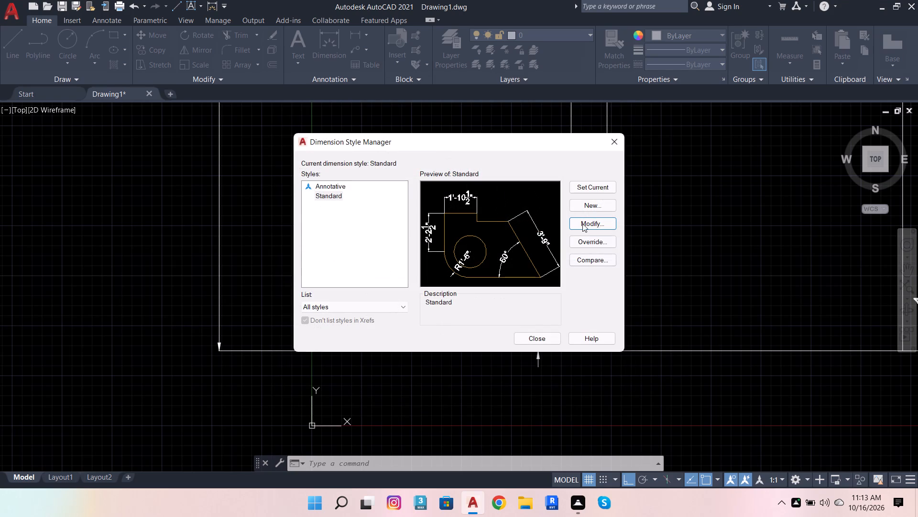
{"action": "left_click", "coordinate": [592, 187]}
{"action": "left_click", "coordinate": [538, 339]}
Check the dimensions at the foot of the elevation and set the Standard style's text alignment to Aligned with dimension line.
{"action": "scroll", "coordinate": [454, 343], "scroll_direction": "down", "scroll_amount": 3}
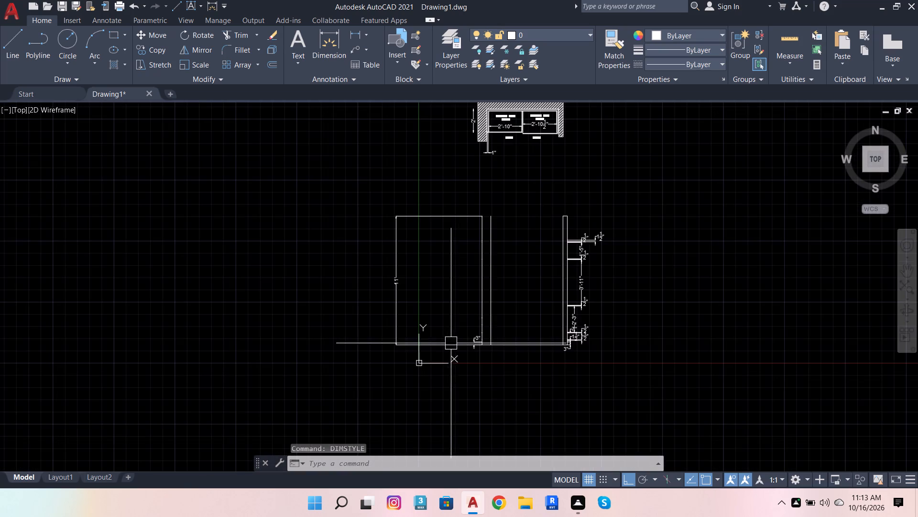
{"action": "scroll", "coordinate": [578, 344], "scroll_direction": "up", "scroll_amount": 4}
{"action": "scroll", "coordinate": [545, 344], "scroll_direction": "down", "scroll_amount": 1}
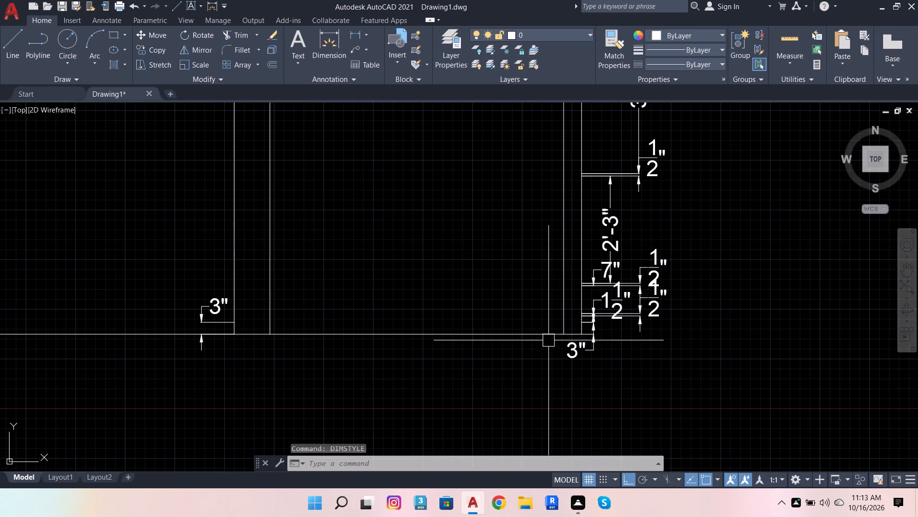
{"action": "scroll", "coordinate": [679, 283], "scroll_direction": "up", "scroll_amount": 3}
{"action": "scroll", "coordinate": [676, 280], "scroll_direction": "down", "scroll_amount": 1}
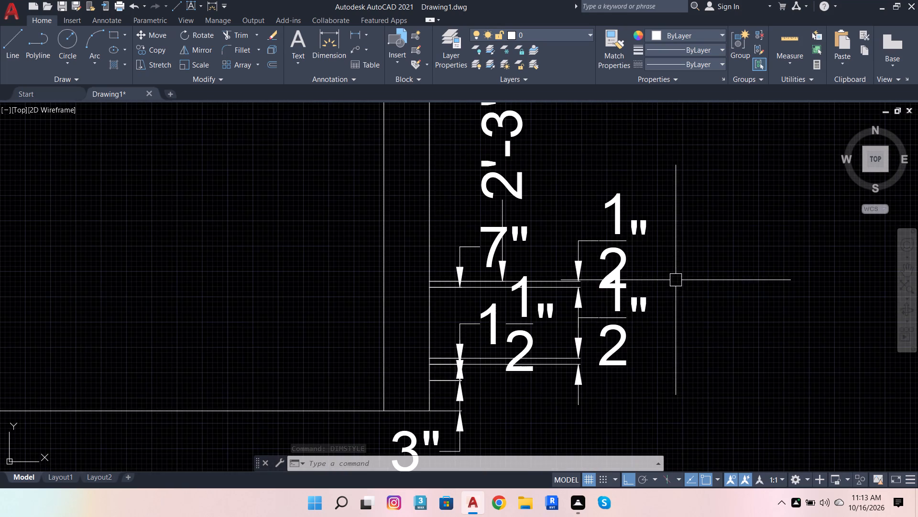
{"action": "scroll", "coordinate": [572, 357], "scroll_direction": "down", "scroll_amount": 3}
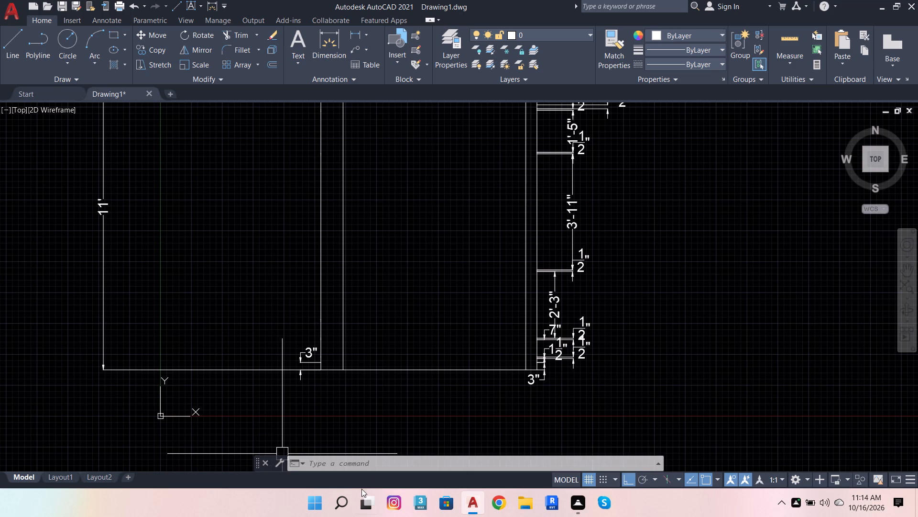
{"action": "left_click", "coordinate": [290, 469]}
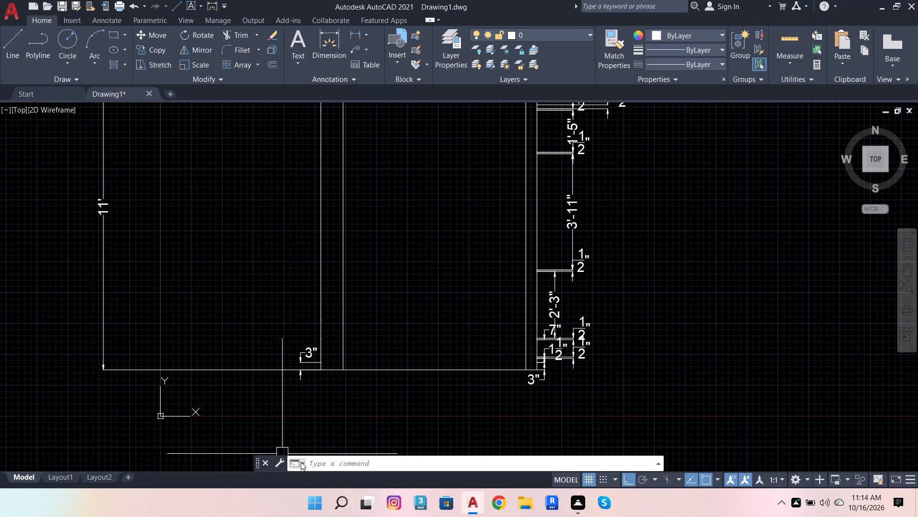
{"action": "left_click", "coordinate": [301, 462]}
{"action": "left_click", "coordinate": [320, 375]}
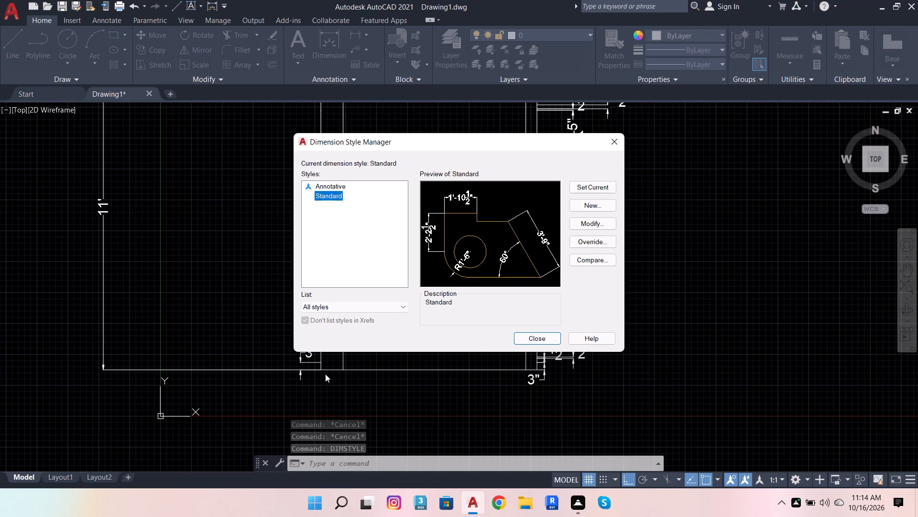
{"action": "left_click", "coordinate": [603, 223]}
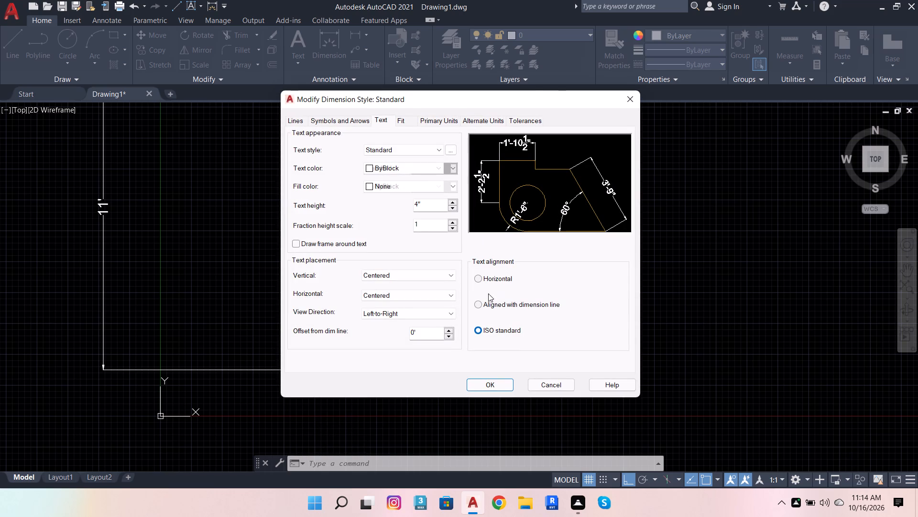
{"action": "left_click", "coordinate": [489, 305]}
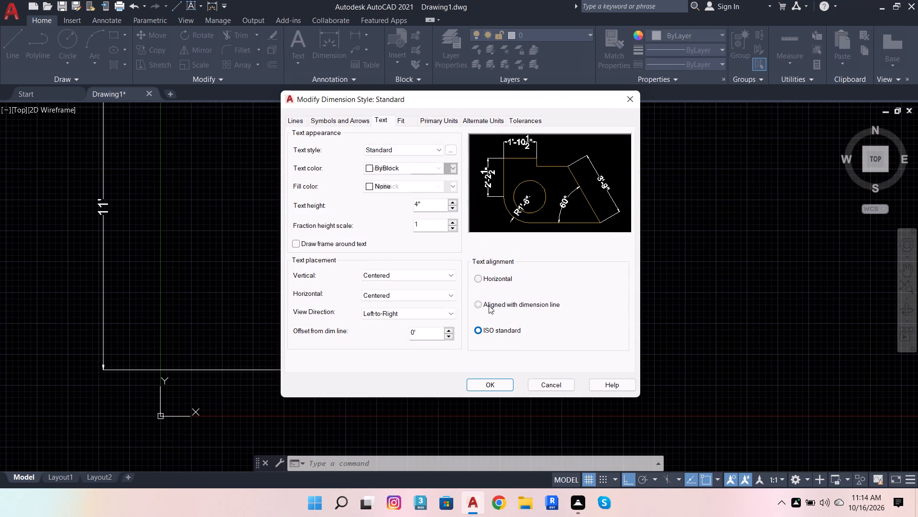
Examine the Standard dimension style's alternate units, primary units, fraction format and tolerance settings.
{"action": "left_click", "coordinate": [465, 122]}
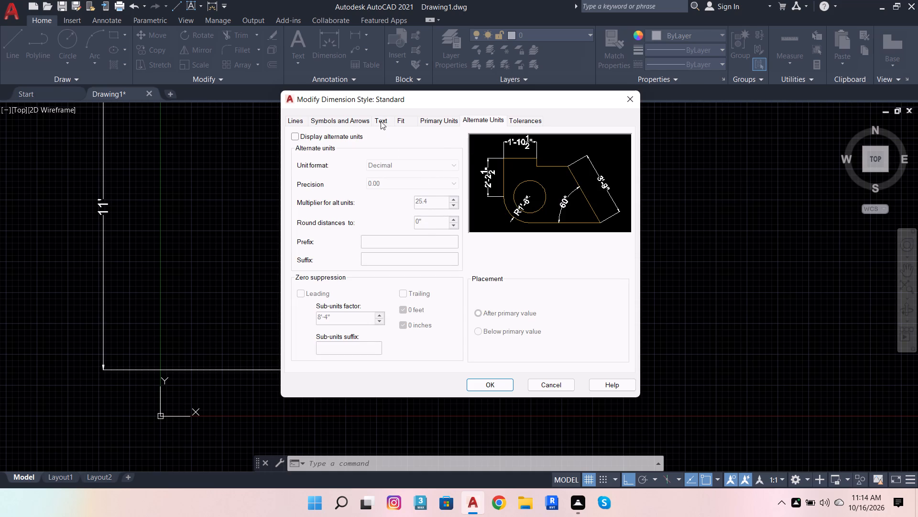
{"action": "left_click", "coordinate": [429, 123]}
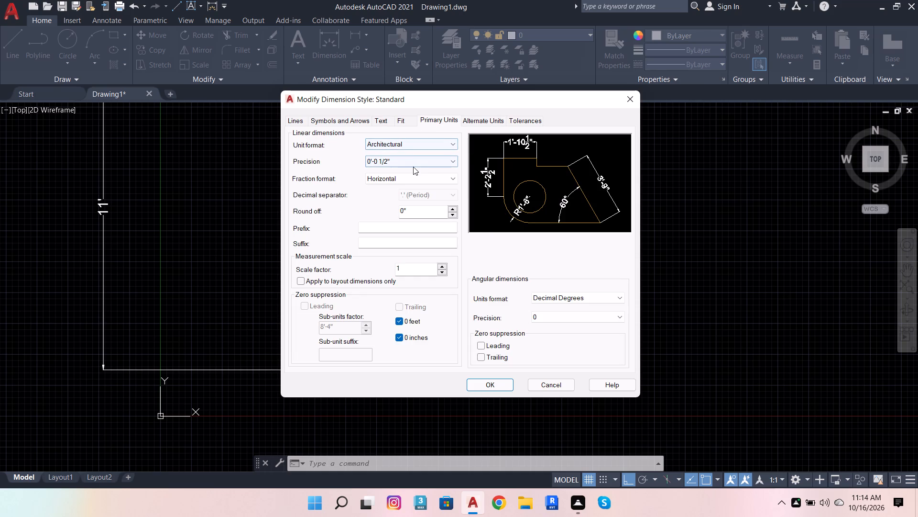
{"action": "left_click", "coordinate": [420, 177]}
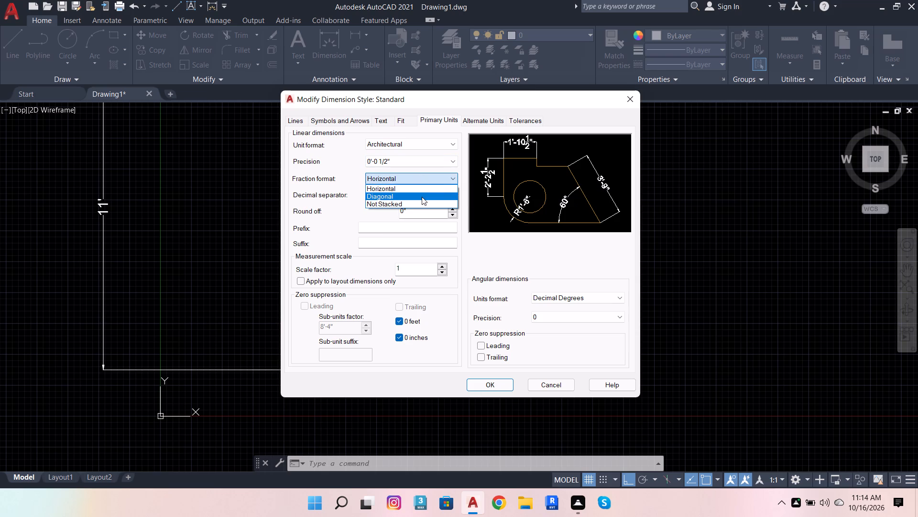
{"action": "left_click", "coordinate": [435, 178]}
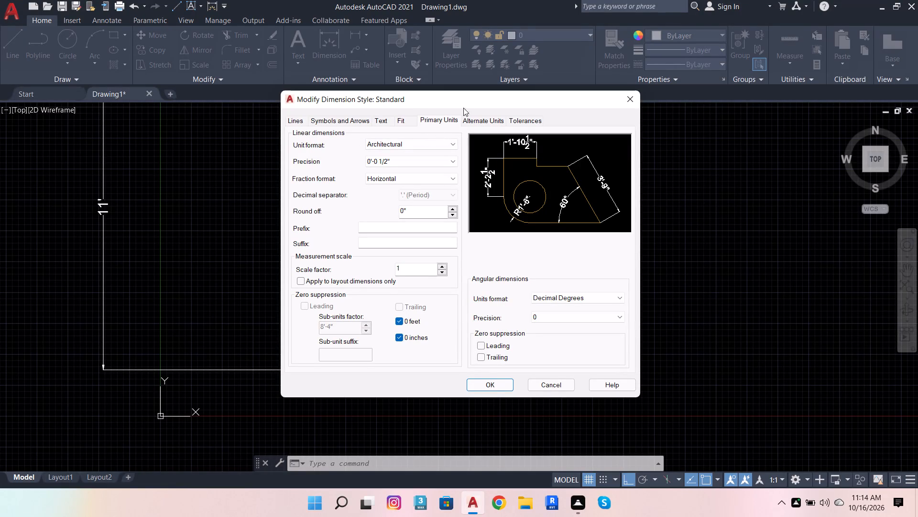
{"action": "left_click", "coordinate": [524, 121]}
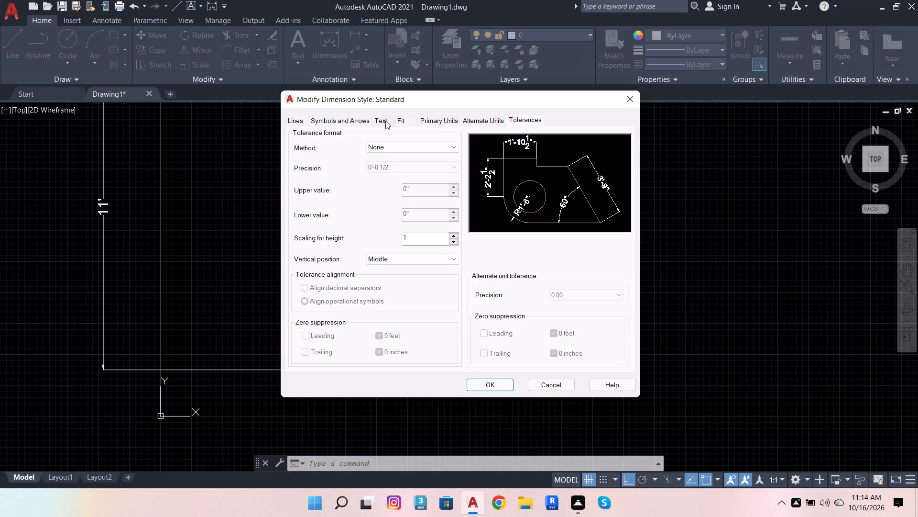
{"action": "left_click", "coordinate": [424, 256]}
{"action": "left_click", "coordinate": [428, 256]}
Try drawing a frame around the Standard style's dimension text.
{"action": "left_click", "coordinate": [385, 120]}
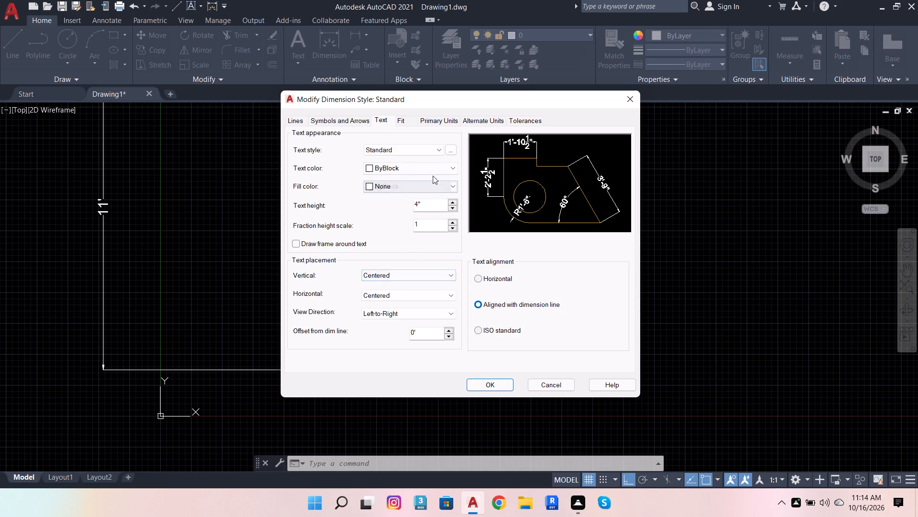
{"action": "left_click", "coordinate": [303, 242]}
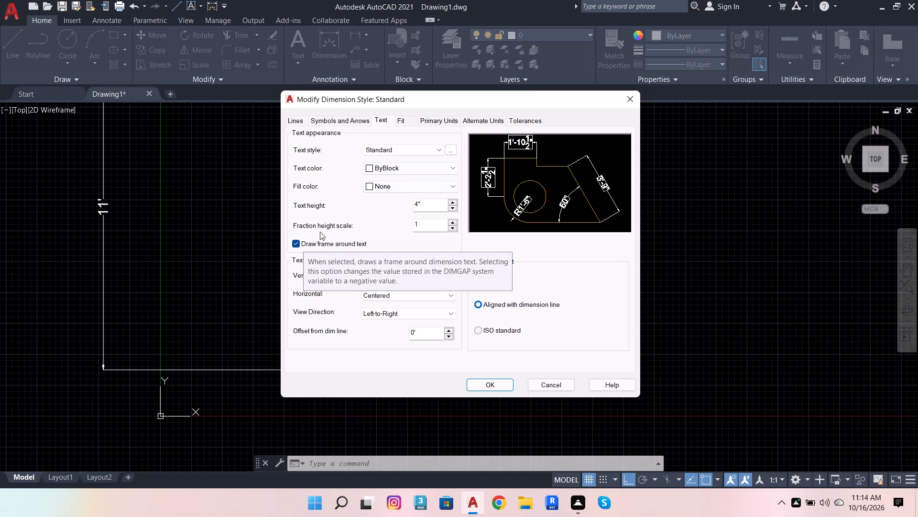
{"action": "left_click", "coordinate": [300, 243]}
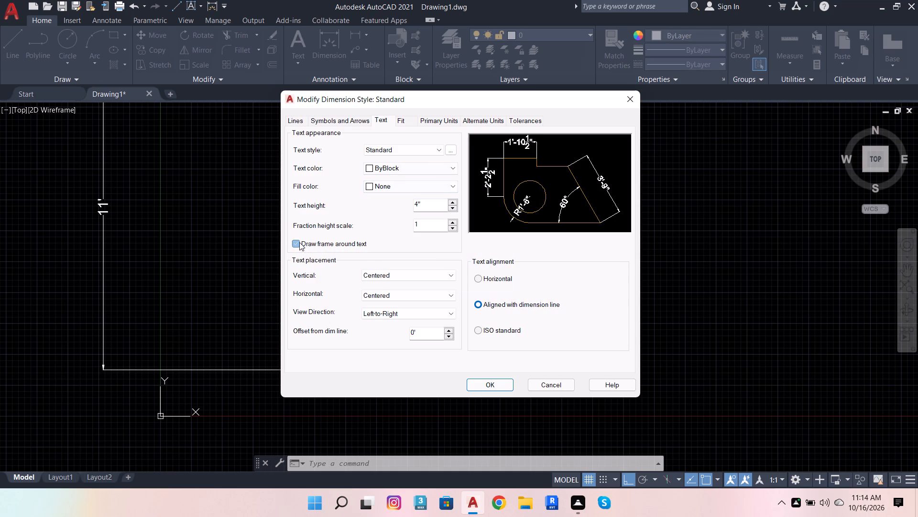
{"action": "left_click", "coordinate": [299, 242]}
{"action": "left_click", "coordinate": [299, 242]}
Set the Standard style to always keep text between extension lines, placing text over the dimension line with leader, and make it current.
{"action": "left_click", "coordinate": [294, 116]}
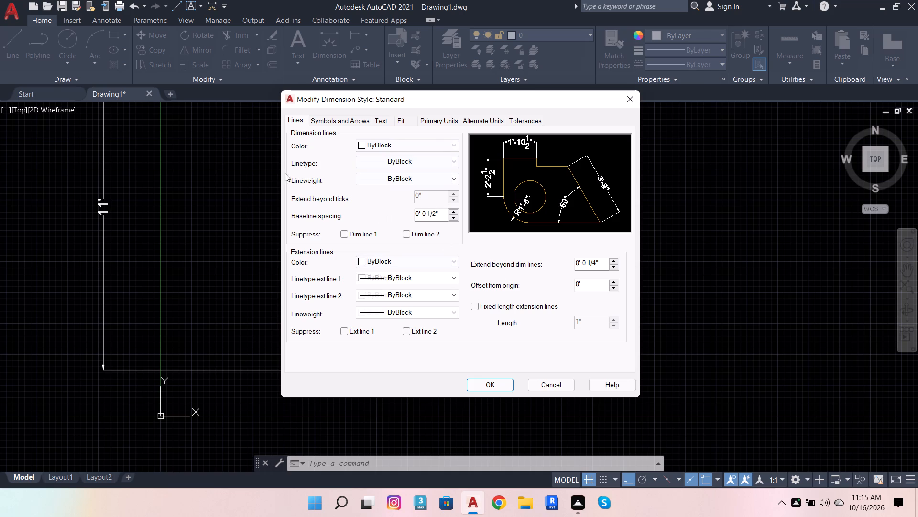
{"action": "left_click", "coordinate": [386, 120]}
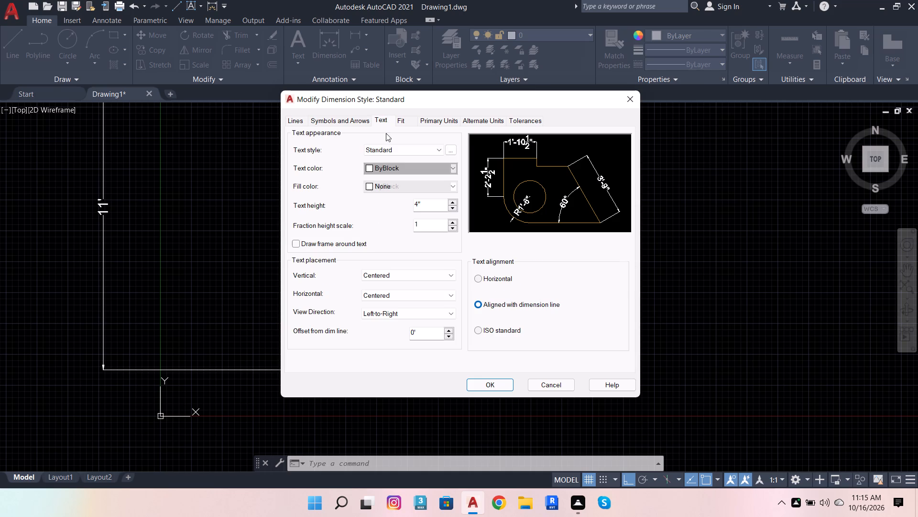
{"action": "left_click", "coordinate": [404, 122]}
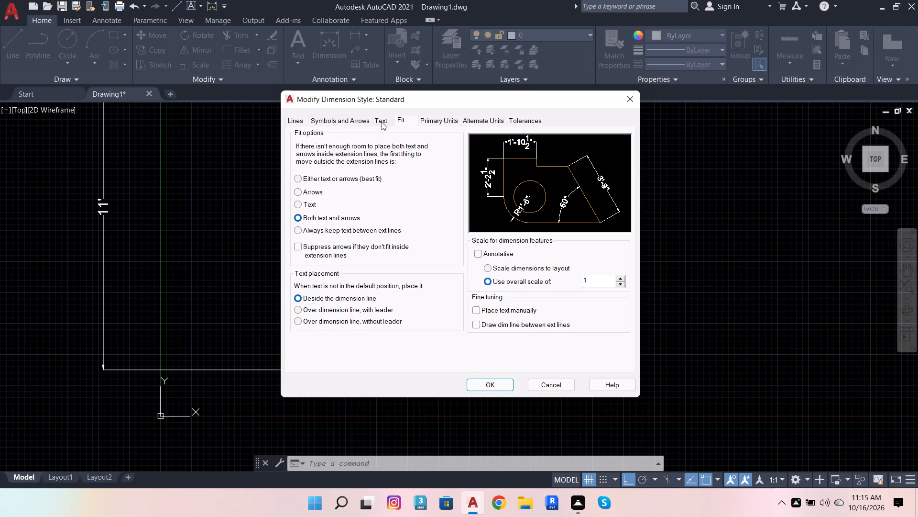
{"action": "left_click", "coordinate": [326, 227]}
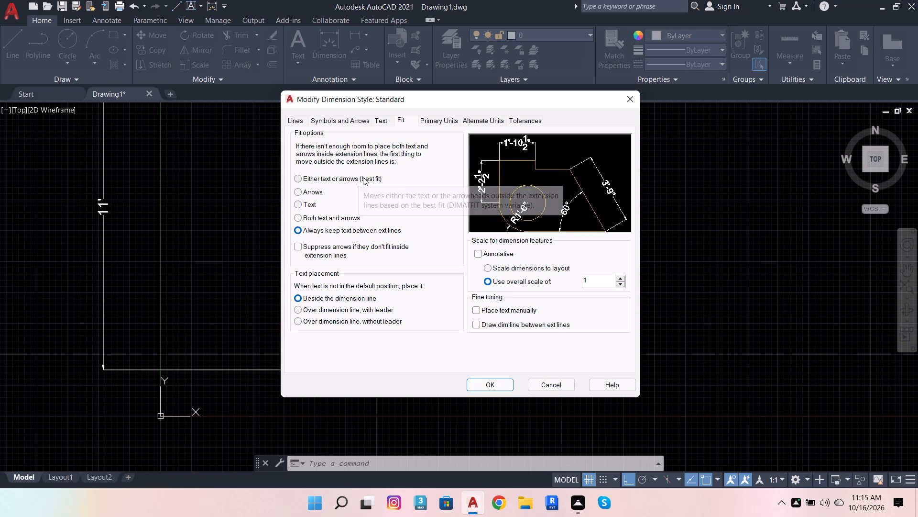
{"action": "left_click", "coordinate": [326, 206]}
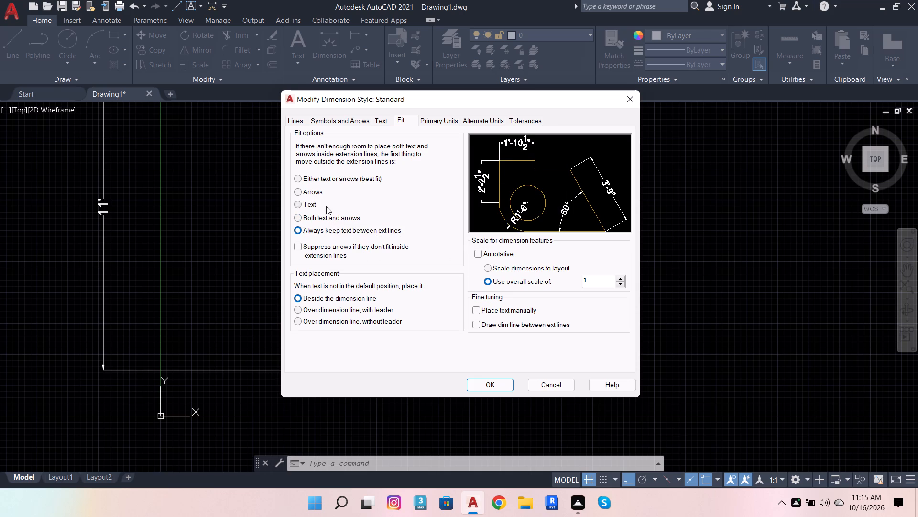
{"action": "left_click", "coordinate": [317, 230]}
{"action": "left_click", "coordinate": [321, 249]}
{"action": "left_click", "coordinate": [315, 231]}
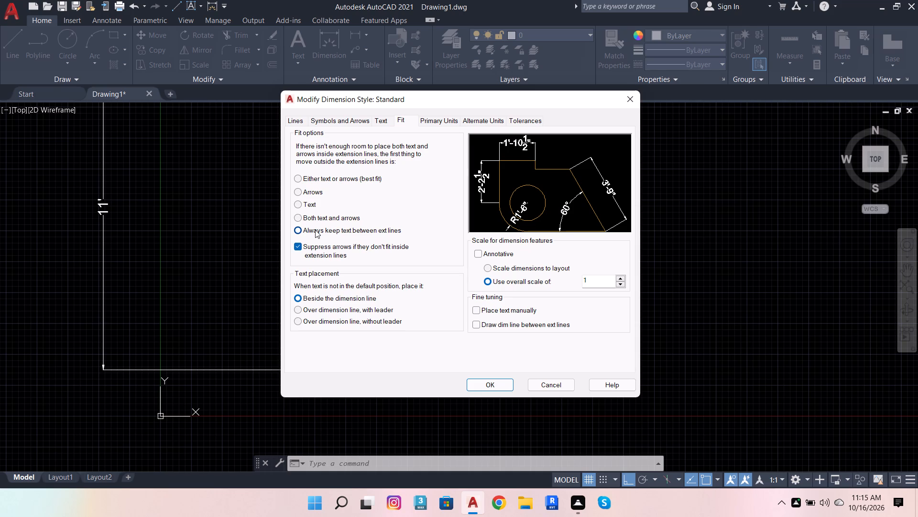
{"action": "left_click", "coordinate": [302, 246]}
{"action": "left_click", "coordinate": [298, 313]}
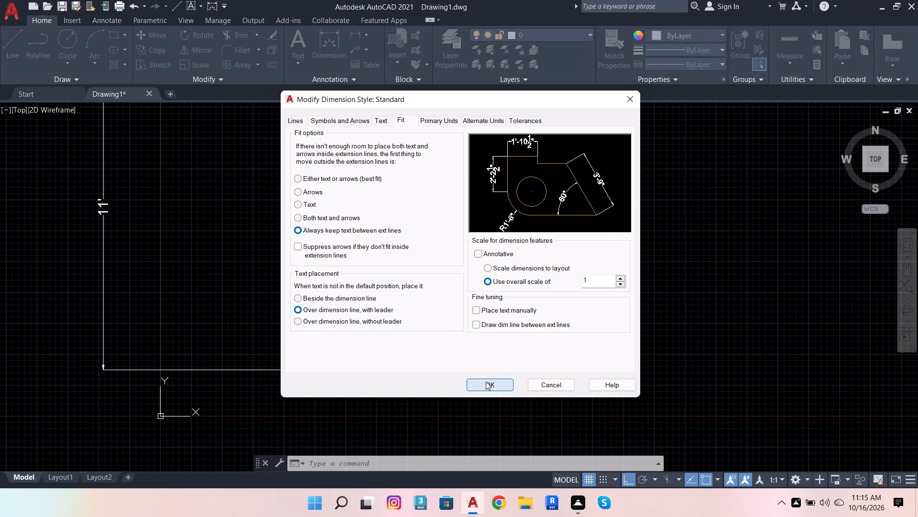
{"action": "left_click", "coordinate": [486, 382]}
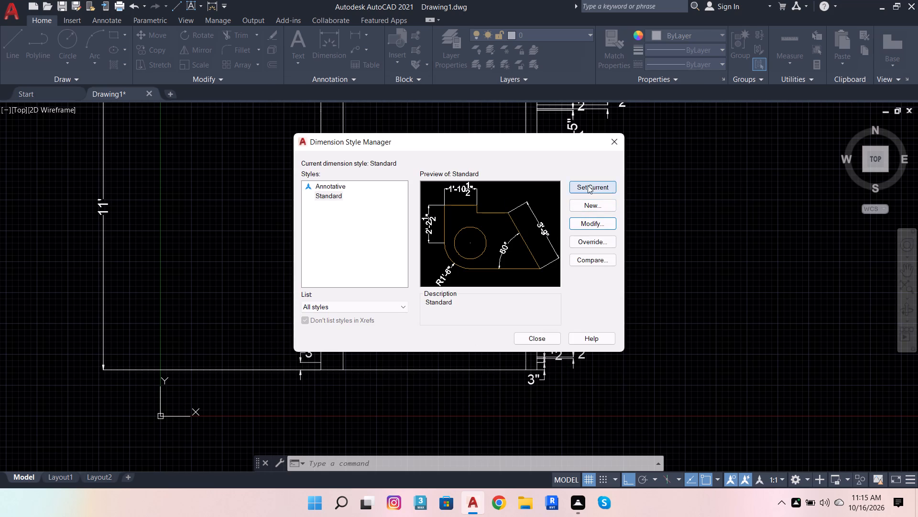
{"action": "left_click", "coordinate": [588, 185]}
{"action": "left_click", "coordinate": [542, 340]}
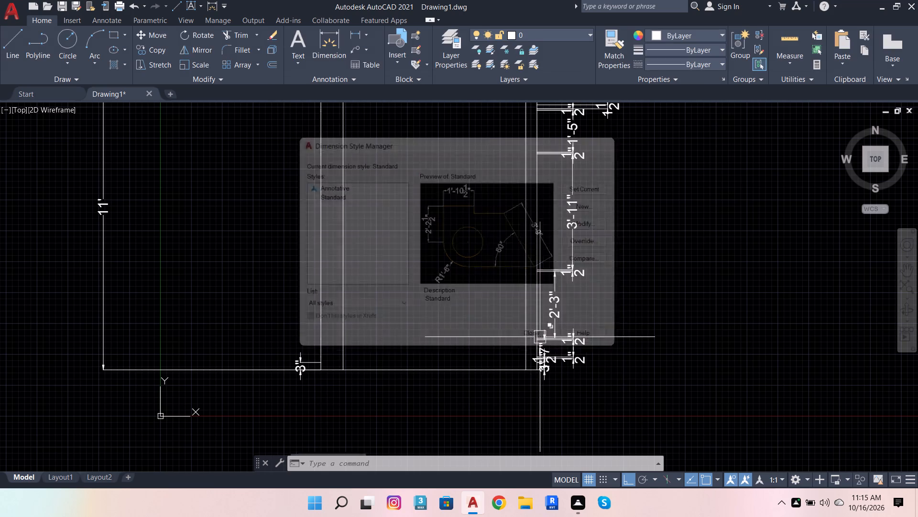
Dimension the thin segment directly above the 3" base on the elevation's left side, placing it outside the 3" dimension.
{"action": "scroll", "coordinate": [428, 354], "scroll_direction": "down", "scroll_amount": 1}
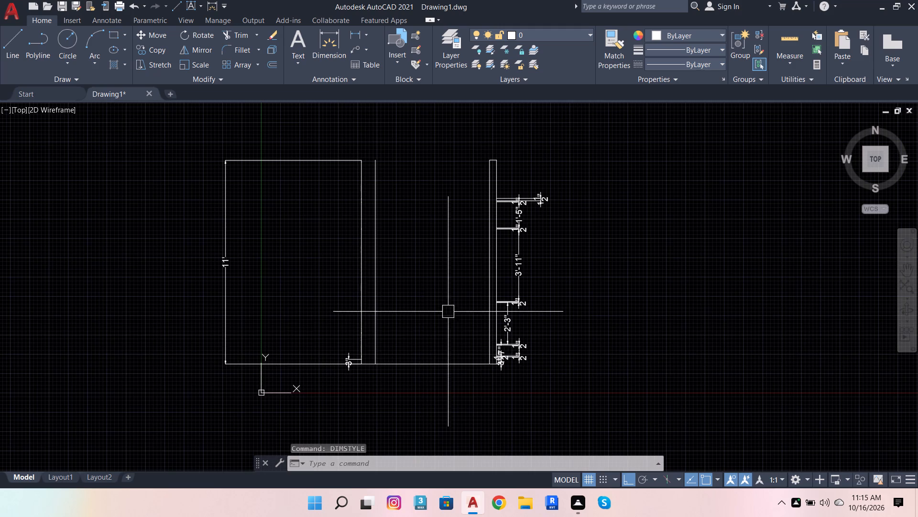
{"action": "scroll", "coordinate": [544, 217], "scroll_direction": "up", "scroll_amount": 2}
{"action": "scroll", "coordinate": [501, 280], "scroll_direction": "down", "scroll_amount": 2}
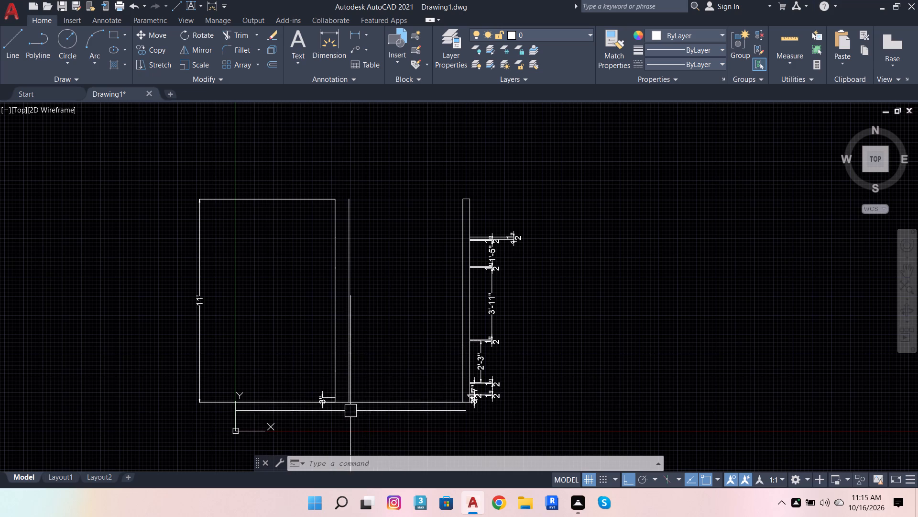
{"action": "scroll", "coordinate": [350, 407], "scroll_direction": "up", "scroll_amount": 3}
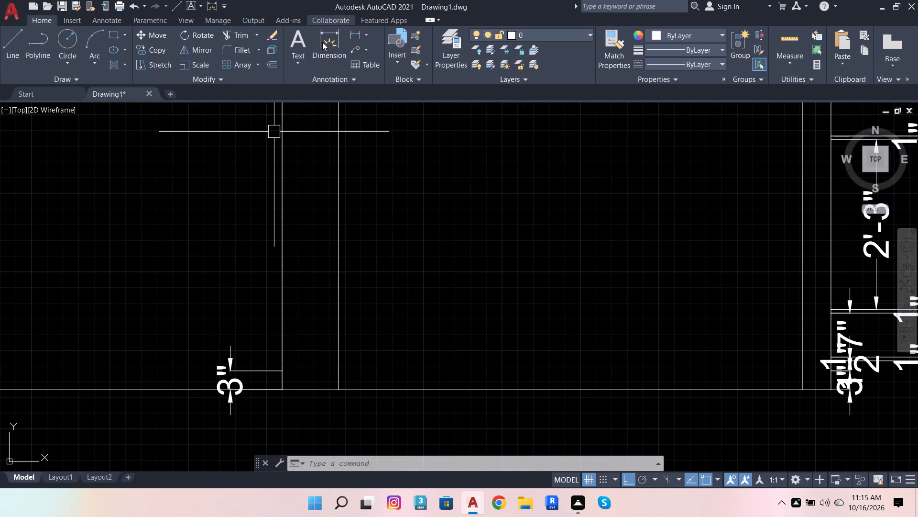
{"action": "left_click", "coordinate": [322, 42]}
{"action": "scroll", "coordinate": [276, 364], "scroll_direction": "up", "scroll_amount": 3}
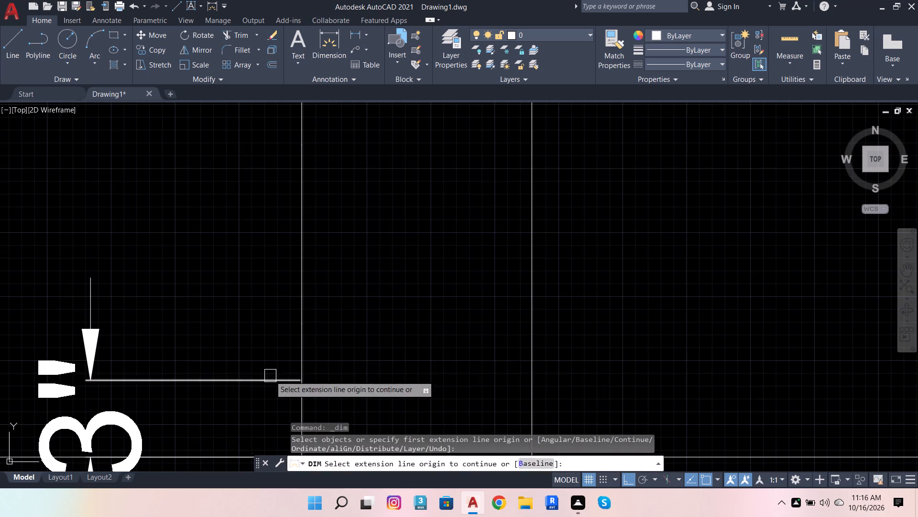
{"action": "left_click", "coordinate": [303, 365]}
{"action": "scroll", "coordinate": [388, 342], "scroll_direction": "down", "scroll_amount": 4}
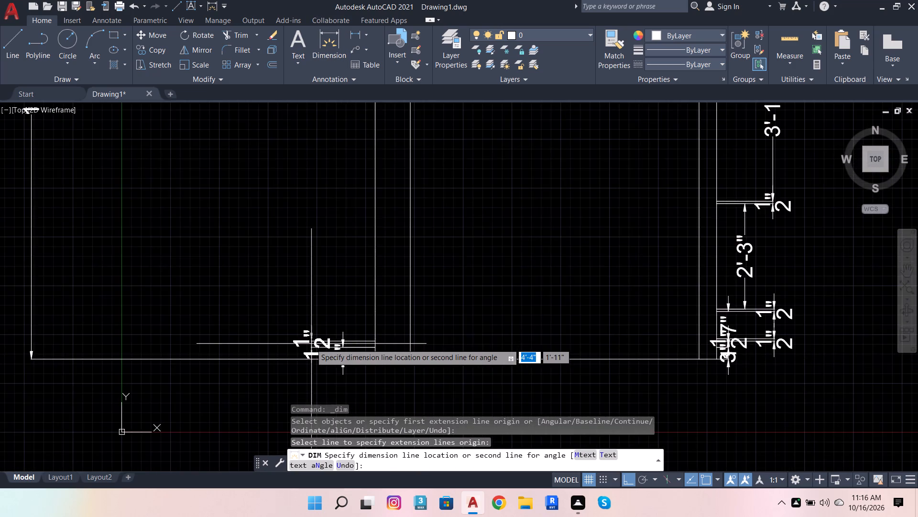
{"action": "scroll", "coordinate": [306, 344], "scroll_direction": "up", "scroll_amount": 3}
{"action": "left_click", "coordinate": [313, 339]}
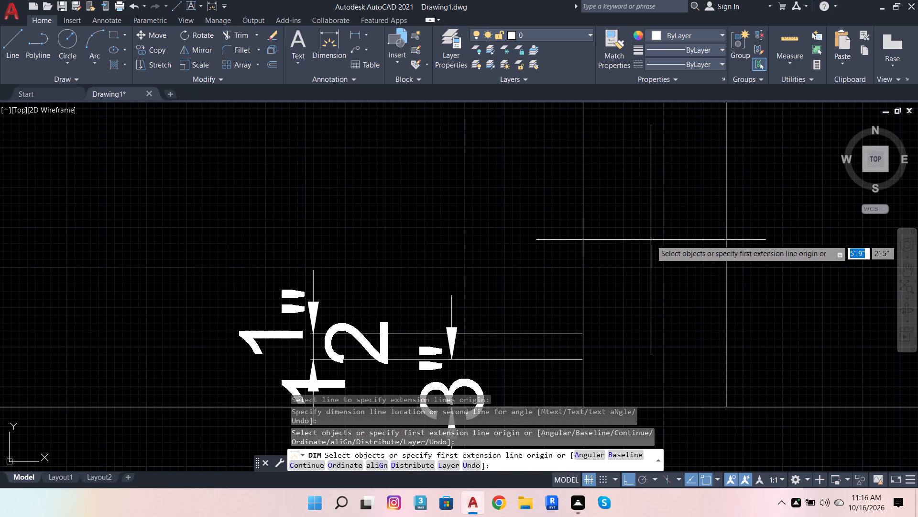
Dimension the next gap up in line with the 3" dimension, and the thin segment above it in line with the outer dimension.
{"action": "left_click", "coordinate": [586, 303]}
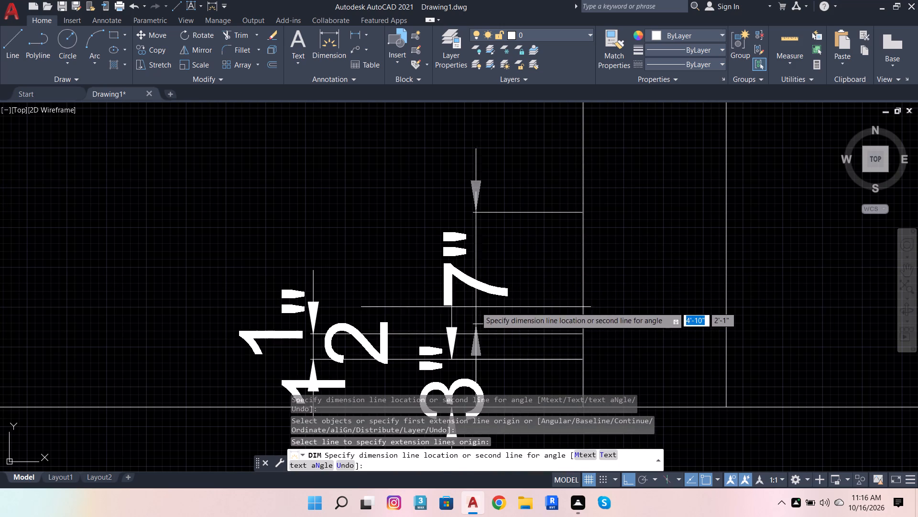
{"action": "left_click", "coordinate": [449, 342]}
{"action": "scroll", "coordinate": [475, 333], "scroll_direction": "down", "scroll_amount": 2}
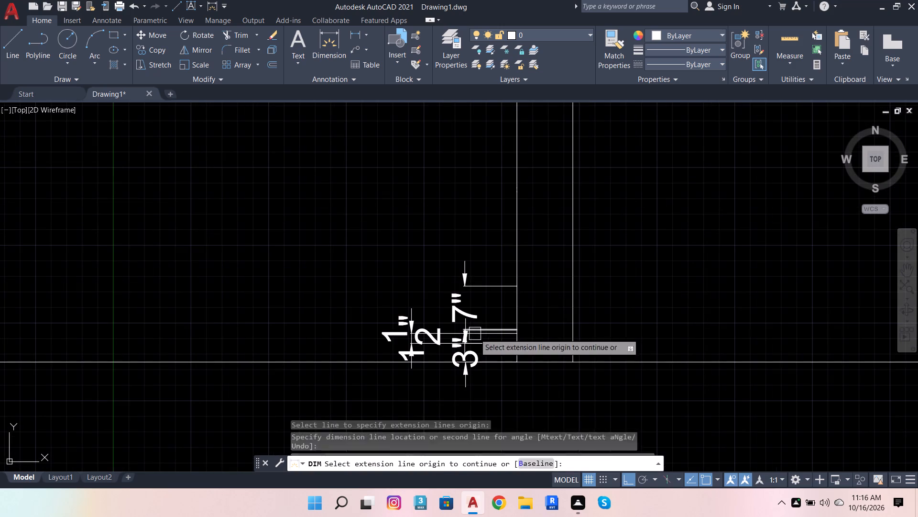
{"action": "scroll", "coordinate": [518, 279], "scroll_direction": "up", "scroll_amount": 3}
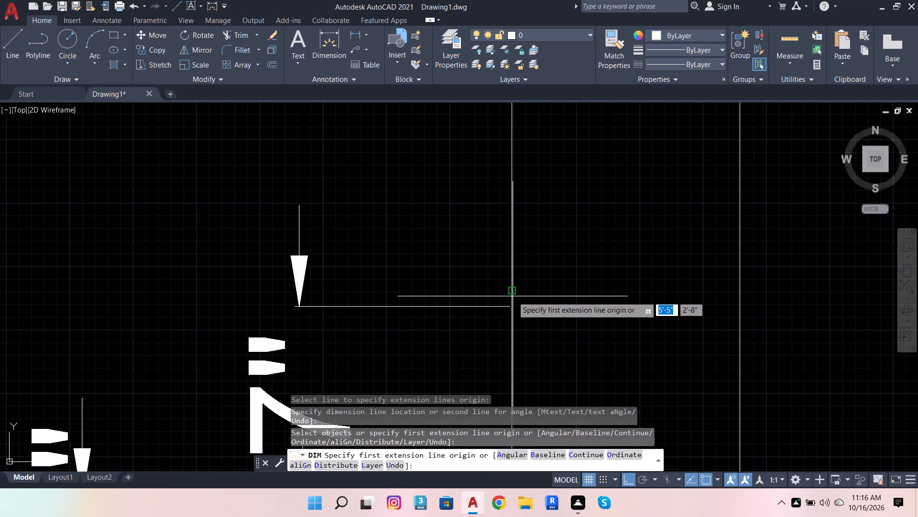
{"action": "scroll", "coordinate": [507, 302], "scroll_direction": "up", "scroll_amount": 2}
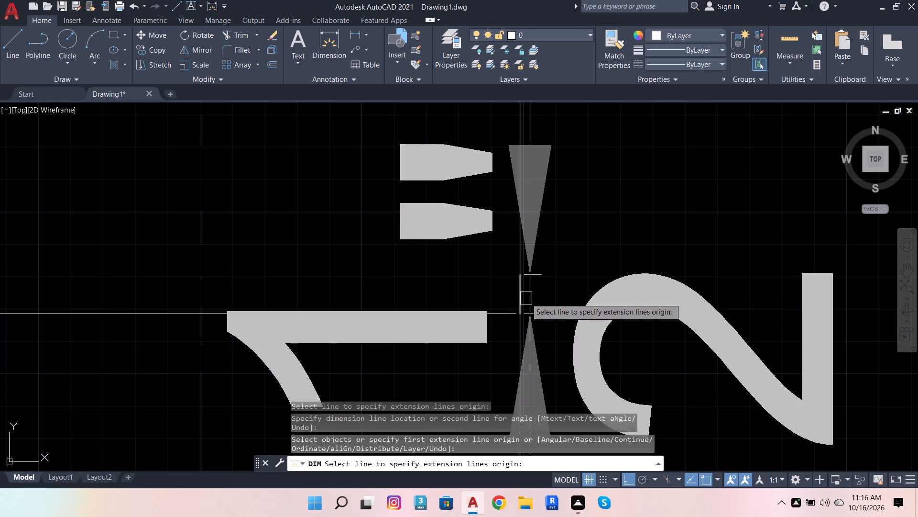
{"action": "left_click", "coordinate": [526, 298]}
{"action": "scroll", "coordinate": [615, 284], "scroll_direction": "down", "scroll_amount": 5}
{"action": "scroll", "coordinate": [505, 305], "scroll_direction": "up", "scroll_amount": 2}
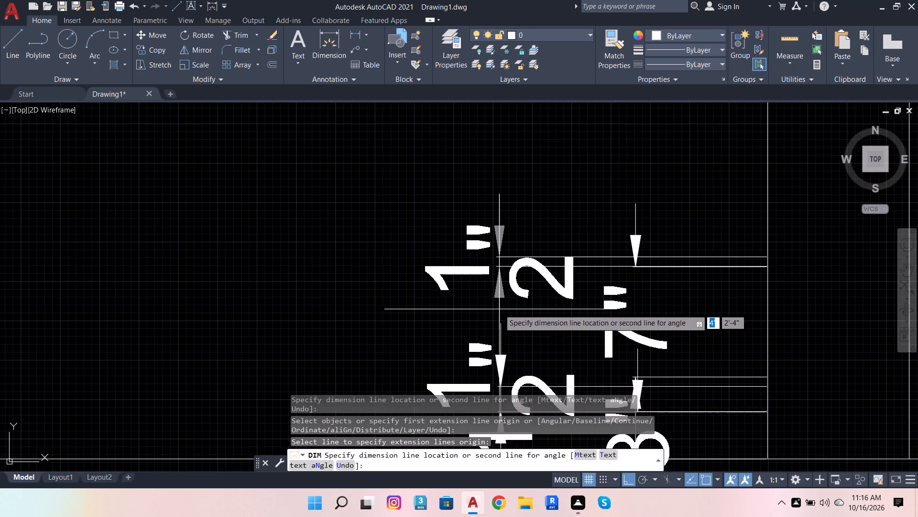
{"action": "left_click", "coordinate": [504, 358]}
Dimension the next gap up on the elevation's left side, in line with the 7" dimension below it.
{"action": "scroll", "coordinate": [439, 321], "scroll_direction": "down", "scroll_amount": 3}
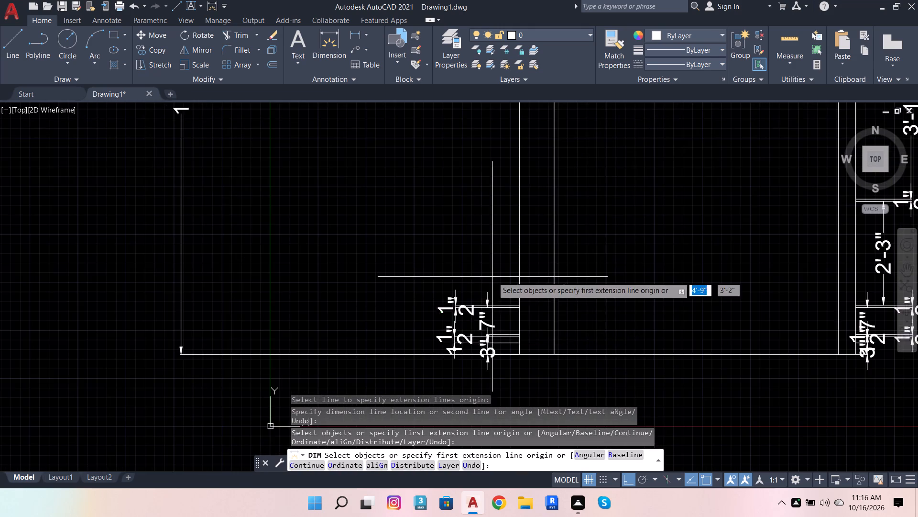
{"action": "scroll", "coordinate": [500, 272], "scroll_direction": "up", "scroll_amount": 3}
{"action": "left_click", "coordinate": [571, 337]}
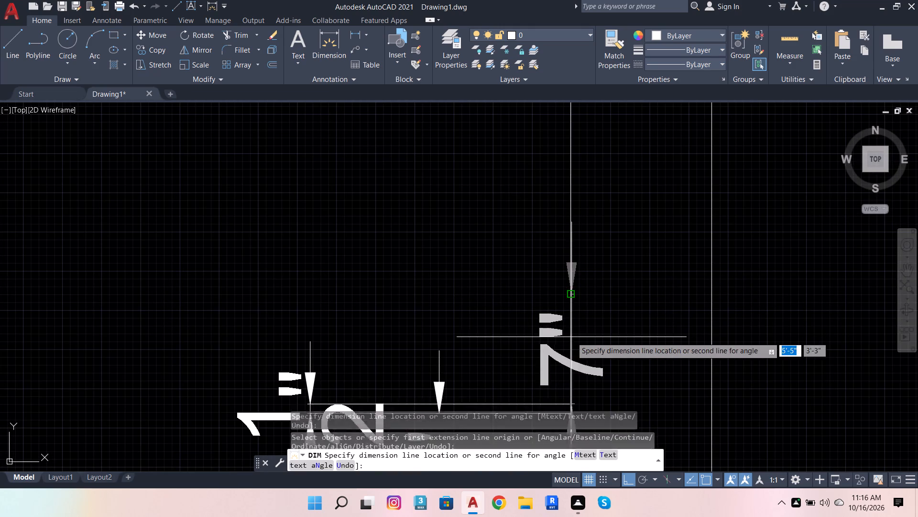
{"action": "scroll", "coordinate": [582, 334], "scroll_direction": "down", "scroll_amount": 3}
{"action": "scroll", "coordinate": [540, 356], "scroll_direction": "up", "scroll_amount": 3}
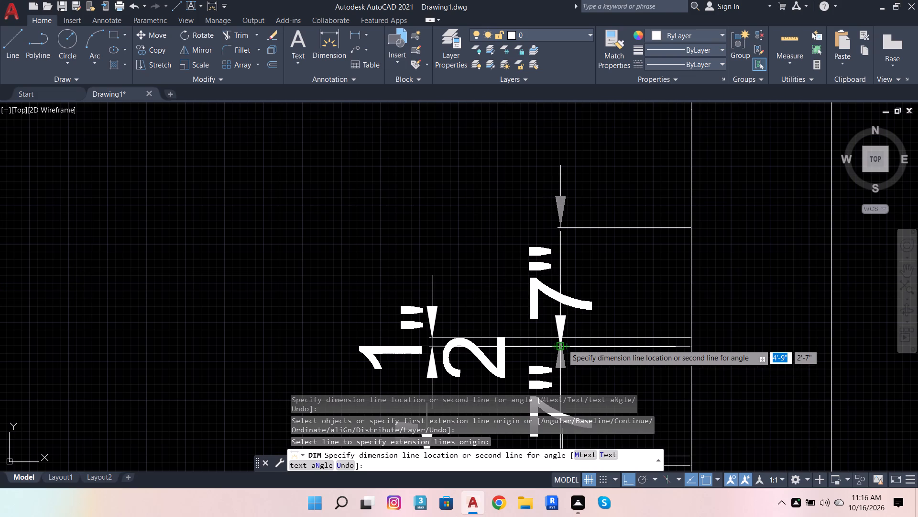
{"action": "left_click", "coordinate": [562, 343]}
Dimension the thin segment directly above that second 7" gap, in line with the outer thin-segment dimensions.
{"action": "scroll", "coordinate": [540, 337], "scroll_direction": "down", "scroll_amount": 4}
{"action": "scroll", "coordinate": [558, 309], "scroll_direction": "up", "scroll_amount": 4}
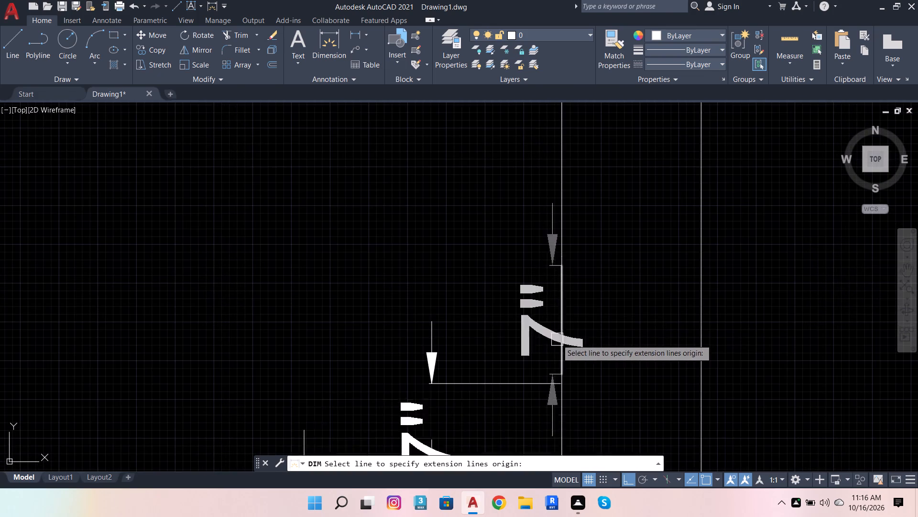
{"action": "scroll", "coordinate": [557, 339], "scroll_direction": "down", "scroll_amount": 1}
{"action": "scroll", "coordinate": [563, 360], "scroll_direction": "up", "scroll_amount": 6}
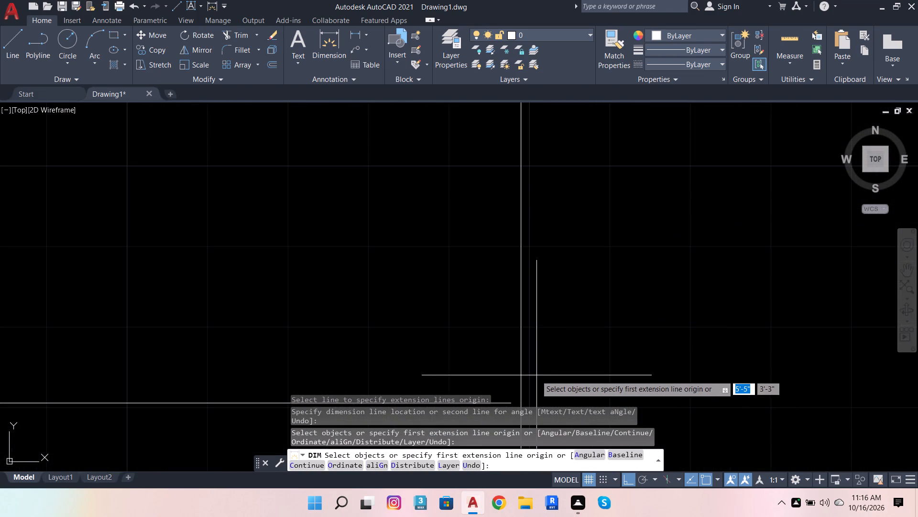
{"action": "left_click", "coordinate": [520, 381]}
{"action": "scroll", "coordinate": [551, 372], "scroll_direction": "down", "scroll_amount": 5}
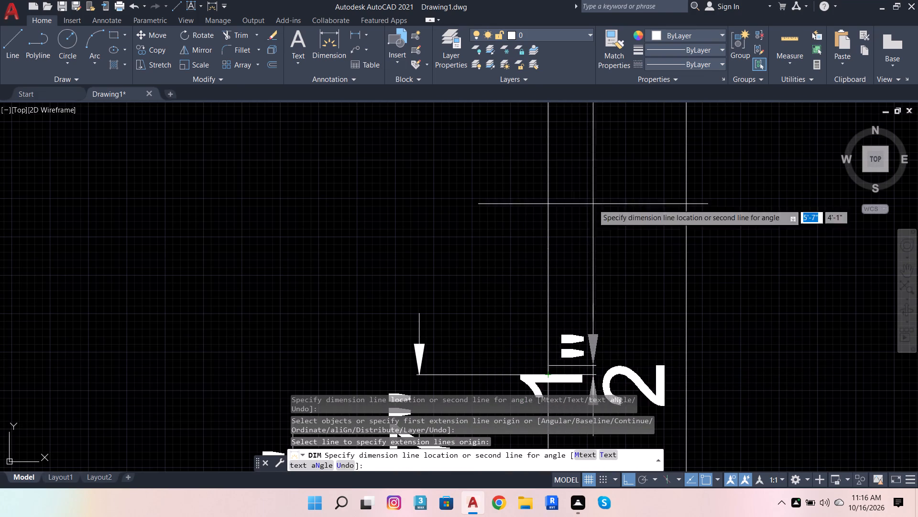
{"action": "scroll", "coordinate": [476, 306], "scroll_direction": "down", "scroll_amount": 5}
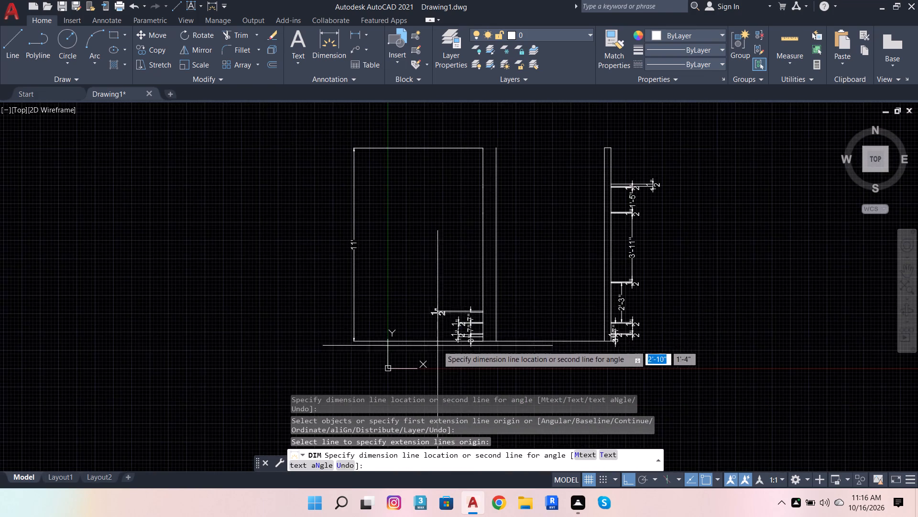
{"action": "scroll", "coordinate": [437, 346], "scroll_direction": "up", "scroll_amount": 3}
{"action": "scroll", "coordinate": [525, 269], "scroll_direction": "up", "scroll_amount": 3}
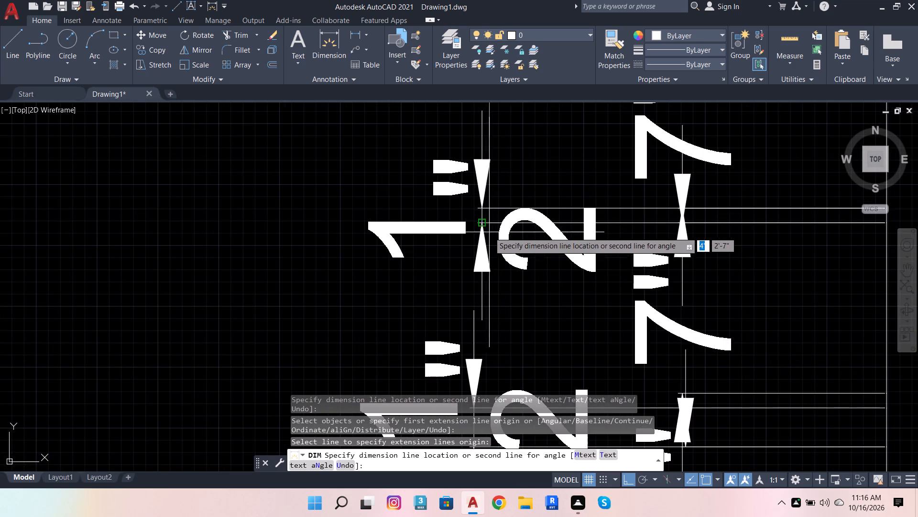
{"action": "left_click", "coordinate": [481, 243]}
Dimension the third gap up in line with the inner 7" dimensions, and the thin segment above it in line with the outer dimensions.
{"action": "scroll", "coordinate": [510, 276], "scroll_direction": "down", "scroll_amount": 6}
{"action": "scroll", "coordinate": [530, 267], "scroll_direction": "up", "scroll_amount": 4}
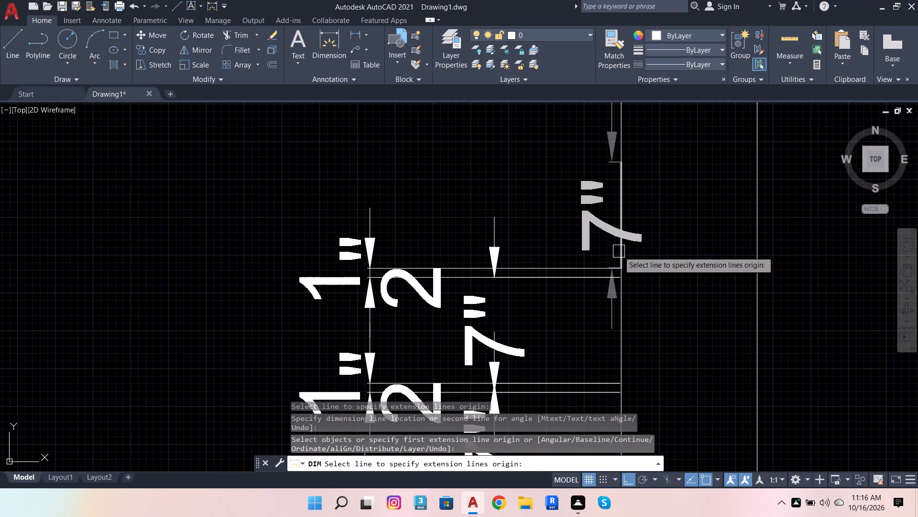
{"action": "left_click", "coordinate": [619, 251]}
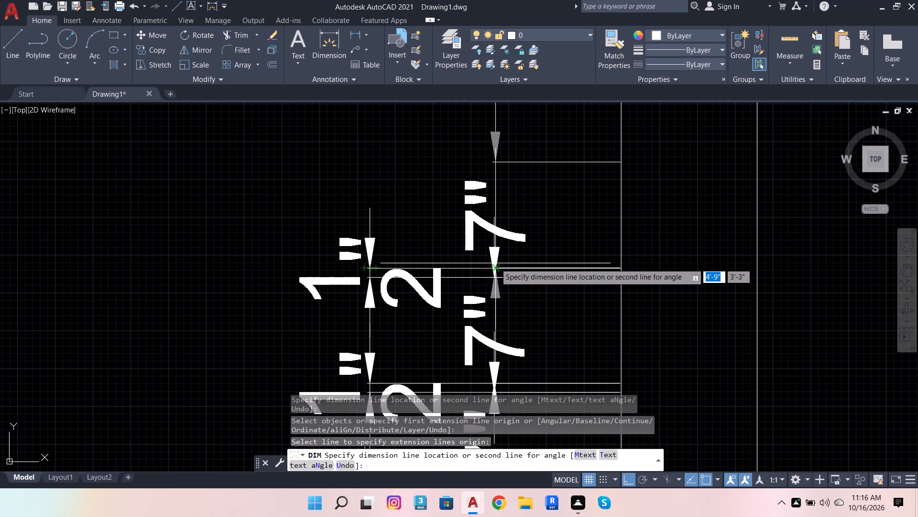
{"action": "left_click", "coordinate": [495, 263]}
{"action": "scroll", "coordinate": [557, 295], "scroll_direction": "down", "scroll_amount": 1}
{"action": "scroll", "coordinate": [592, 207], "scroll_direction": "up", "scroll_amount": 3}
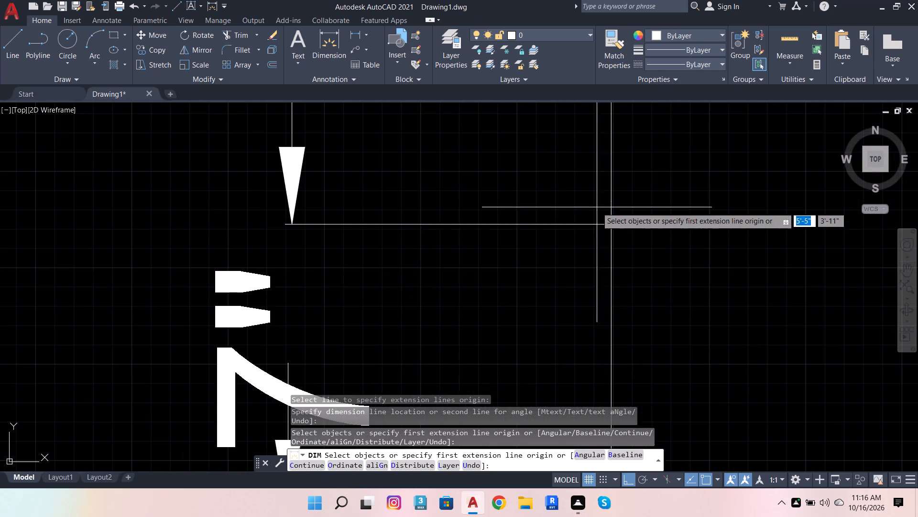
{"action": "left_click", "coordinate": [612, 214]}
{"action": "scroll", "coordinate": [393, 203], "scroll_direction": "down", "scroll_amount": 4}
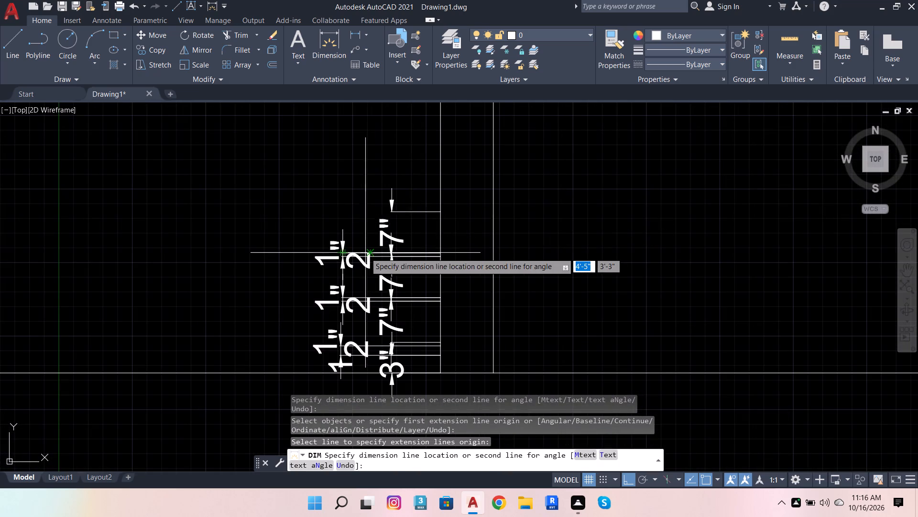
{"action": "scroll", "coordinate": [342, 249], "scroll_direction": "up", "scroll_amount": 3}
{"action": "left_click", "coordinate": [338, 239]}
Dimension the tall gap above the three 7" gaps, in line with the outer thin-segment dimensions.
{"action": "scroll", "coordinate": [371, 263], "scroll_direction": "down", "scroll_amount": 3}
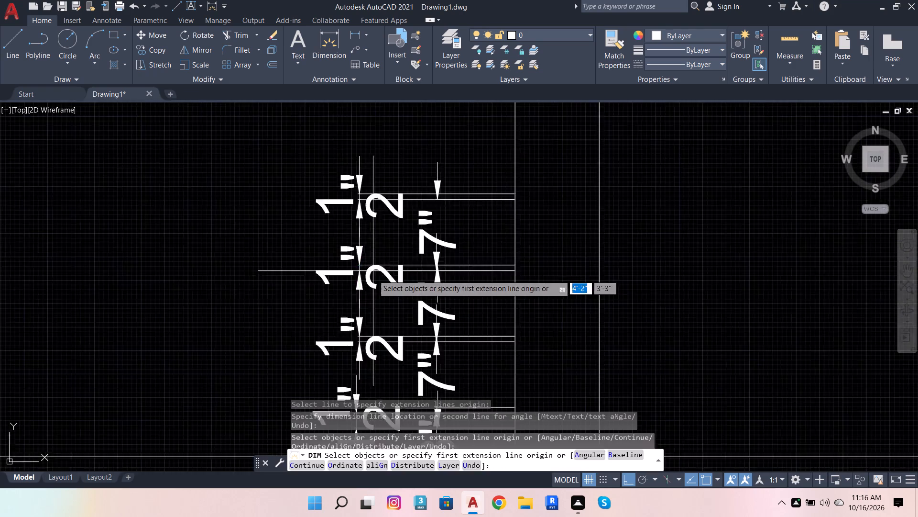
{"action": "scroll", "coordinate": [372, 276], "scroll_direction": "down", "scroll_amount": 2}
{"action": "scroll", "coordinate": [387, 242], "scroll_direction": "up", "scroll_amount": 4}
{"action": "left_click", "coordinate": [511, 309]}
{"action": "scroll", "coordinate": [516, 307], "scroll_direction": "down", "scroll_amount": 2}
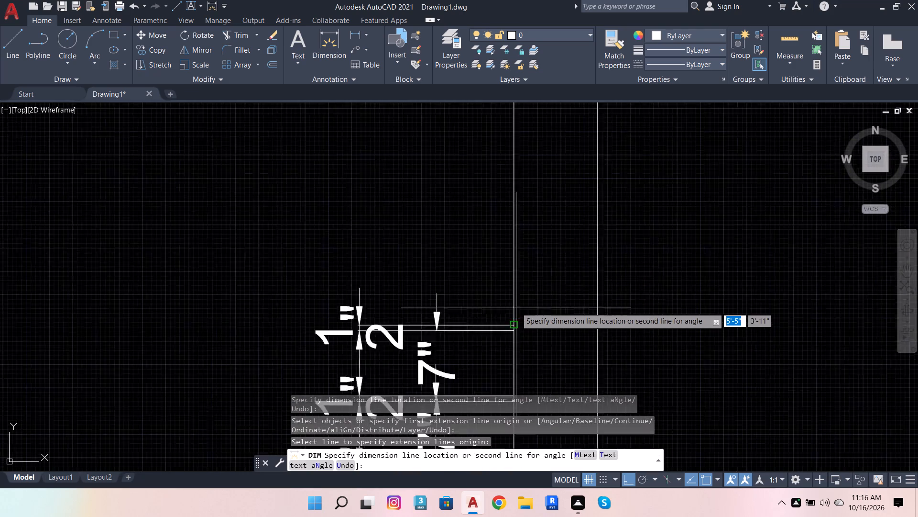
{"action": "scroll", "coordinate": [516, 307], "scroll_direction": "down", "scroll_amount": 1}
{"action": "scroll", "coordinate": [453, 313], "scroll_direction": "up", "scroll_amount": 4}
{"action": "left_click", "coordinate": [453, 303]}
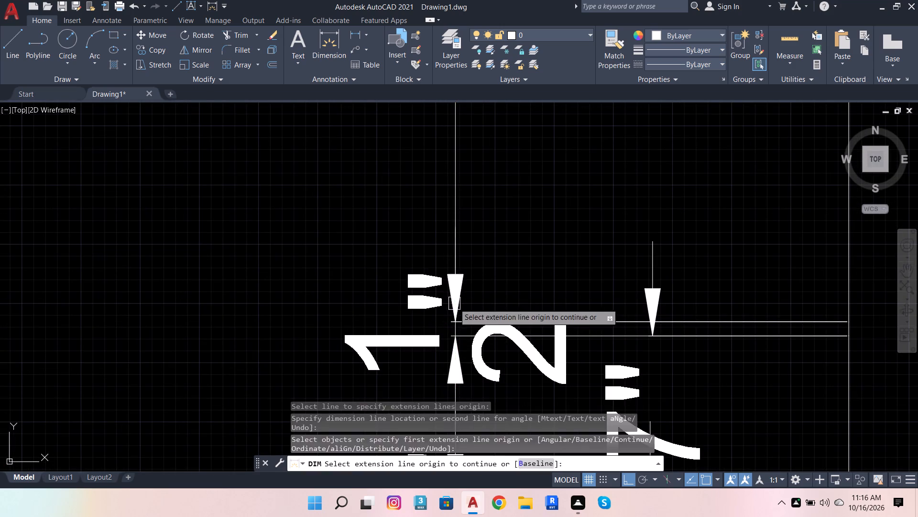
Dimension the thin segment at the top of the tall left-side gap, in line with the outer dimensions.
{"action": "scroll", "coordinate": [464, 302], "scroll_direction": "down", "scroll_amount": 7}
{"action": "scroll", "coordinate": [489, 257], "scroll_direction": "up", "scroll_amount": 3}
{"action": "scroll", "coordinate": [481, 299], "scroll_direction": "up", "scroll_amount": 1}
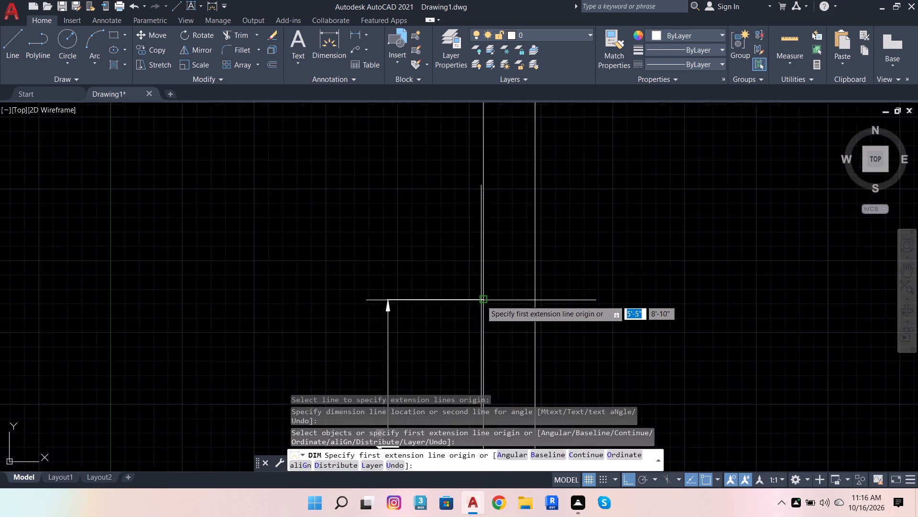
{"action": "scroll", "coordinate": [481, 300], "scroll_direction": "up", "scroll_amount": 6}
{"action": "left_click", "coordinate": [470, 307]}
{"action": "scroll", "coordinate": [500, 314], "scroll_direction": "down", "scroll_amount": 7}
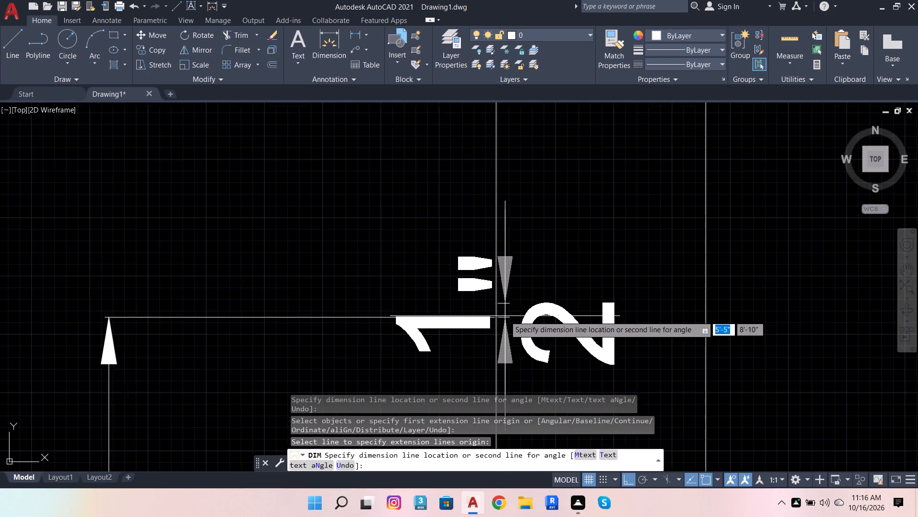
{"action": "scroll", "coordinate": [522, 312], "scroll_direction": "down", "scroll_amount": 9}
{"action": "scroll", "coordinate": [479, 353], "scroll_direction": "up", "scroll_amount": 5}
{"action": "scroll", "coordinate": [540, 237], "scroll_direction": "up", "scroll_amount": 3}
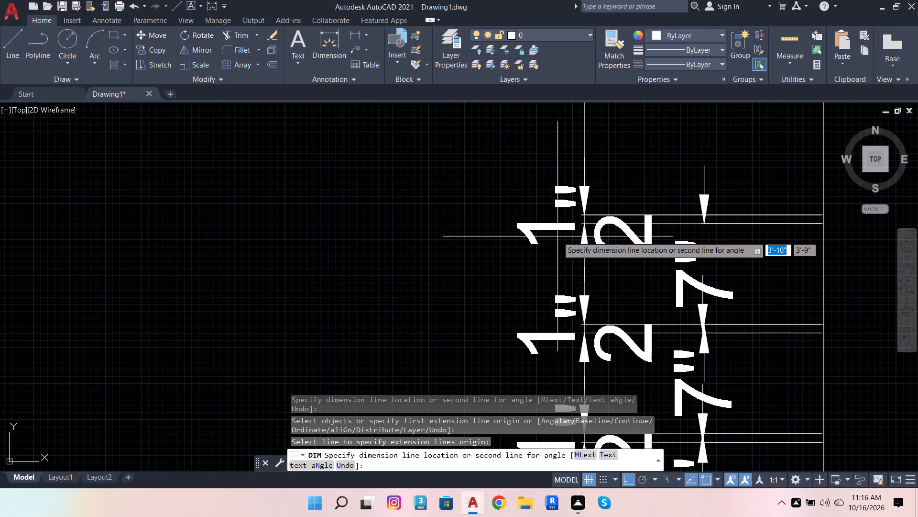
{"action": "left_click", "coordinate": [585, 236]}
Dimension the tall left-side gap in line with the inner 7" dimensions.
{"action": "scroll", "coordinate": [534, 315], "scroll_direction": "down", "scroll_amount": 5}
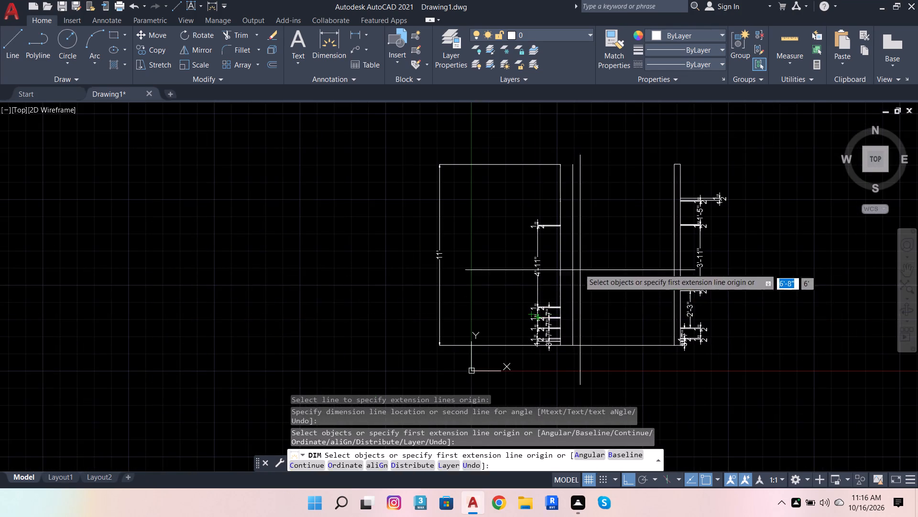
{"action": "scroll", "coordinate": [569, 258], "scroll_direction": "up", "scroll_amount": 3}
{"action": "scroll", "coordinate": [608, 241], "scroll_direction": "down", "scroll_amount": 1}
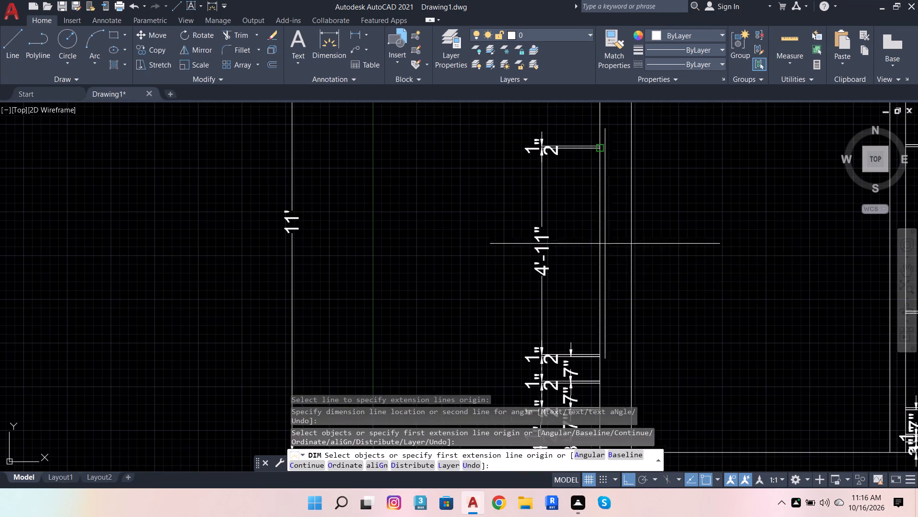
{"action": "left_click", "coordinate": [600, 269]}
{"action": "scroll", "coordinate": [570, 348], "scroll_direction": "up", "scroll_amount": 2}
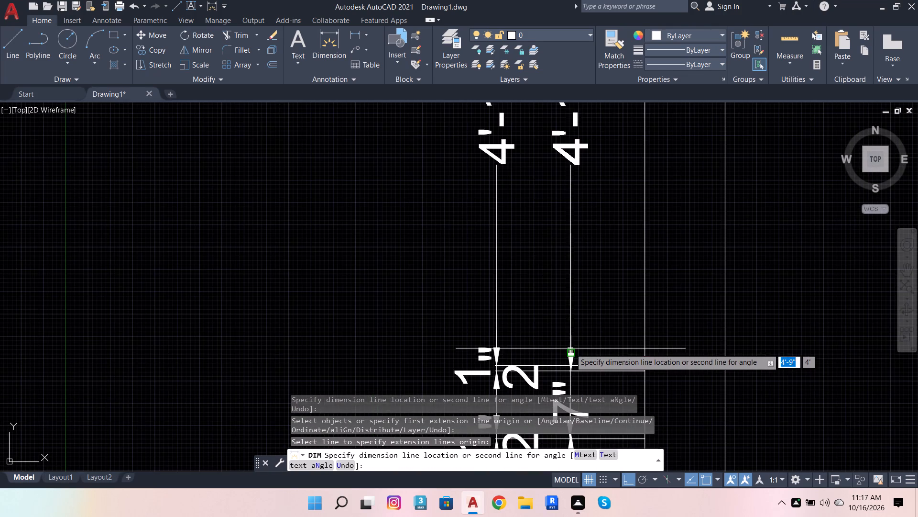
{"action": "left_click", "coordinate": [570, 348]}
{"action": "scroll", "coordinate": [581, 331], "scroll_direction": "down", "scroll_amount": 3}
{"action": "key", "text": "Escape"}
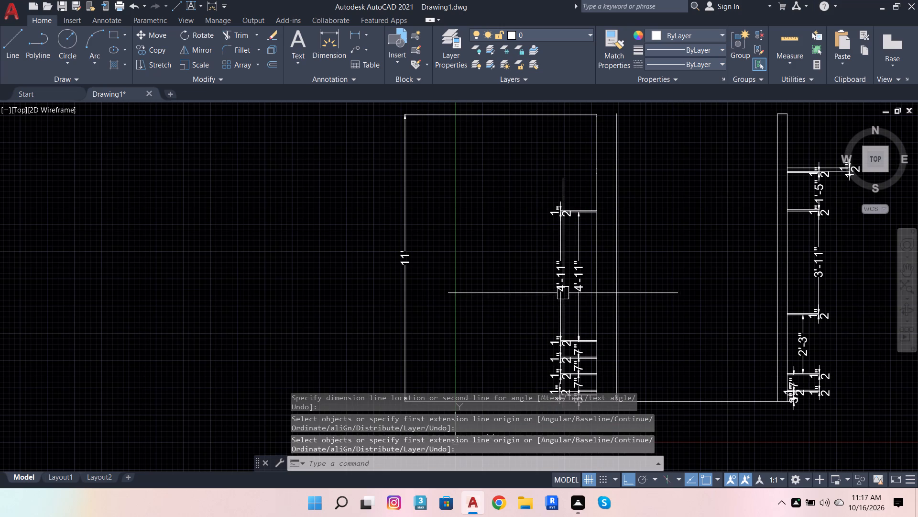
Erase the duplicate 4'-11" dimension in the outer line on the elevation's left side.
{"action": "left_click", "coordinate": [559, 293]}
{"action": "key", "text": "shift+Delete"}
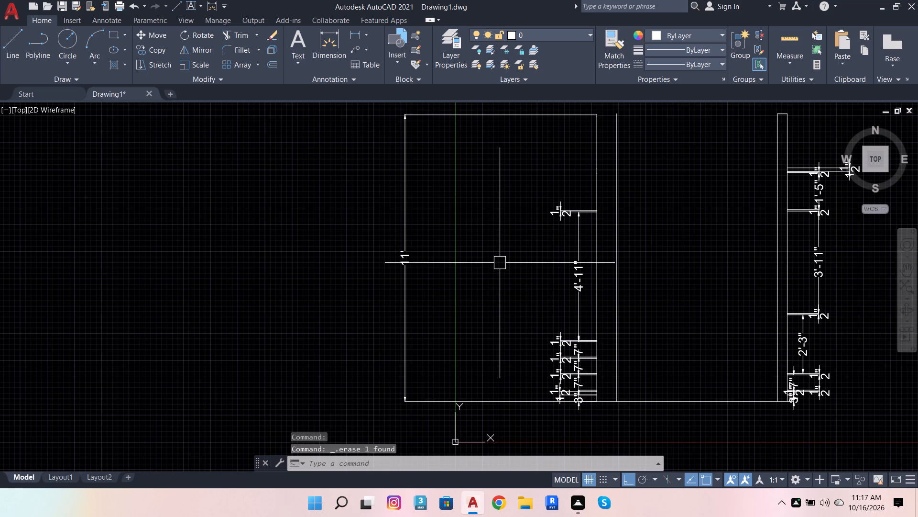
Dimension the next gap above the tall left-side gap, in line with the inner 4'-11" dimension.
{"action": "scroll", "coordinate": [606, 210], "scroll_direction": "up", "scroll_amount": 3}
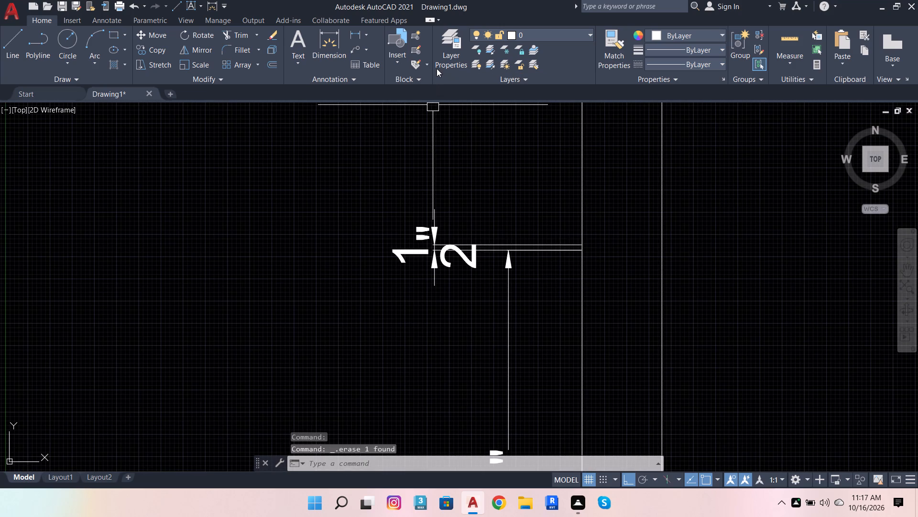
{"action": "left_click", "coordinate": [327, 47]}
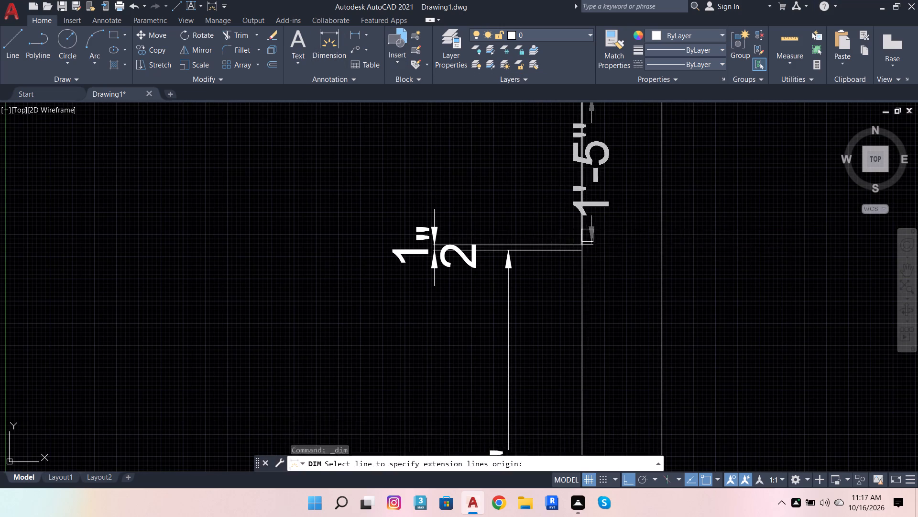
{"action": "scroll", "coordinate": [586, 236], "scroll_direction": "up", "scroll_amount": 4}
{"action": "left_click", "coordinate": [559, 253]}
{"action": "scroll", "coordinate": [601, 247], "scroll_direction": "down", "scroll_amount": 4}
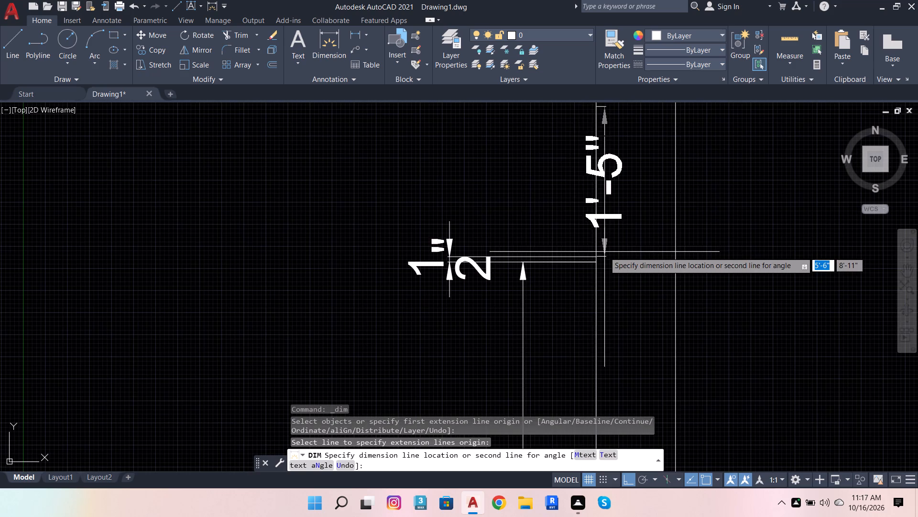
{"action": "scroll", "coordinate": [542, 227], "scroll_direction": "down", "scroll_amount": 2}
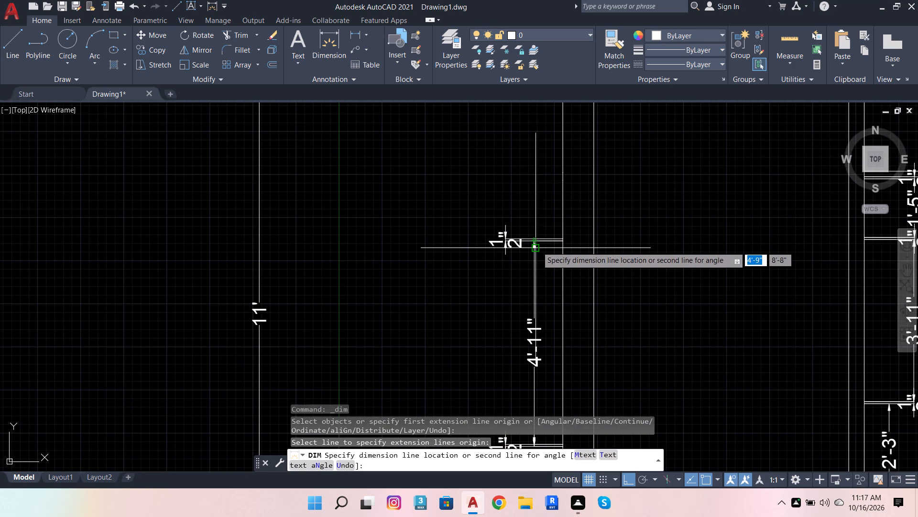
{"action": "left_click", "coordinate": [537, 247]}
Dimension the thin segment above the 1'-5" gap on the left side, in line with the outer dimensions.
{"action": "scroll", "coordinate": [497, 260], "scroll_direction": "down", "scroll_amount": 2}
{"action": "scroll", "coordinate": [517, 215], "scroll_direction": "up", "scroll_amount": 4}
{"action": "scroll", "coordinate": [524, 227], "scroll_direction": "down", "scroll_amount": 3}
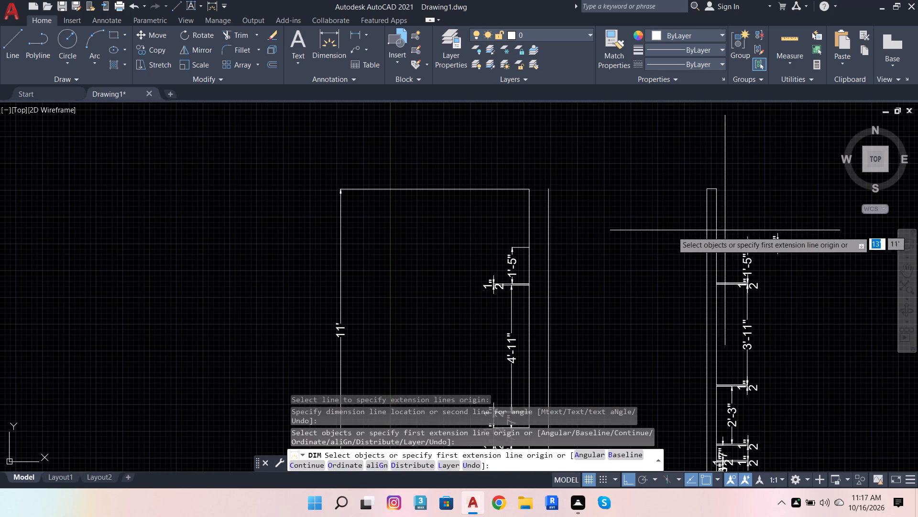
{"action": "scroll", "coordinate": [542, 247], "scroll_direction": "up", "scroll_amount": 4}
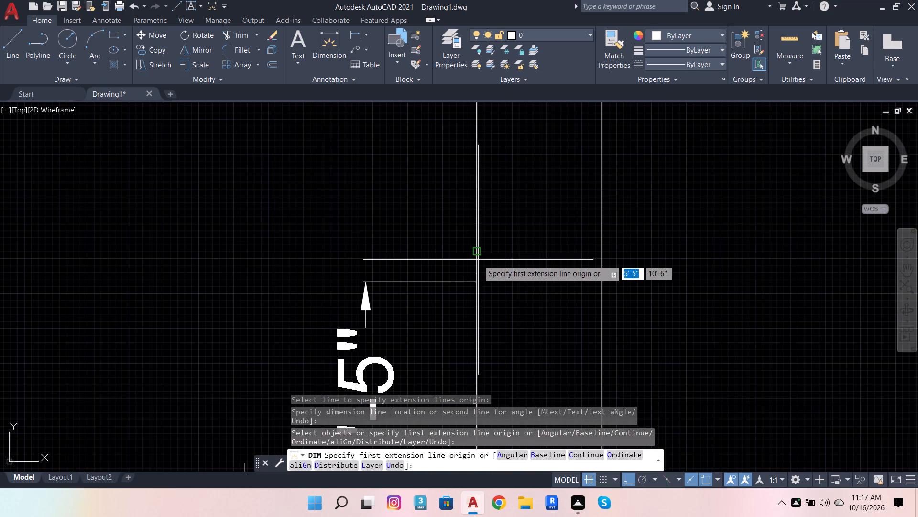
{"action": "scroll", "coordinate": [479, 279], "scroll_direction": "up", "scroll_amount": 5}
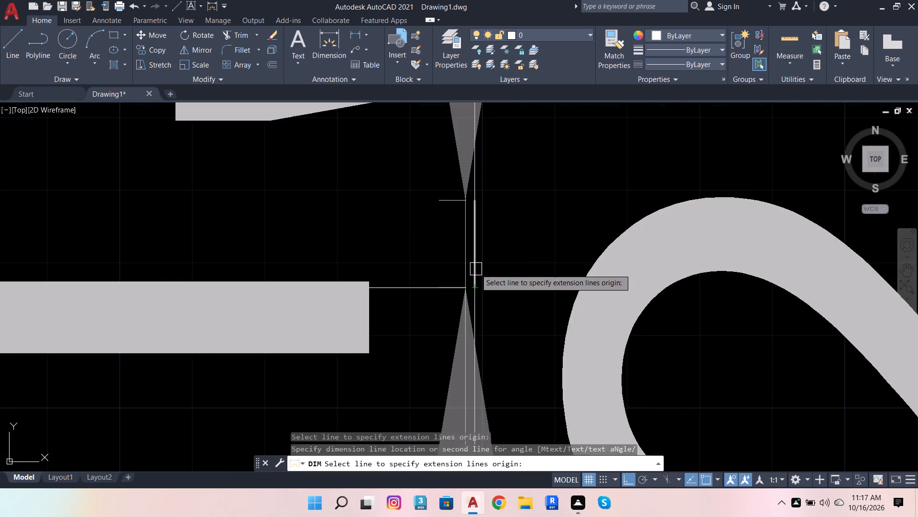
{"action": "left_click", "coordinate": [476, 269]}
{"action": "scroll", "coordinate": [552, 258], "scroll_direction": "down", "scroll_amount": 7}
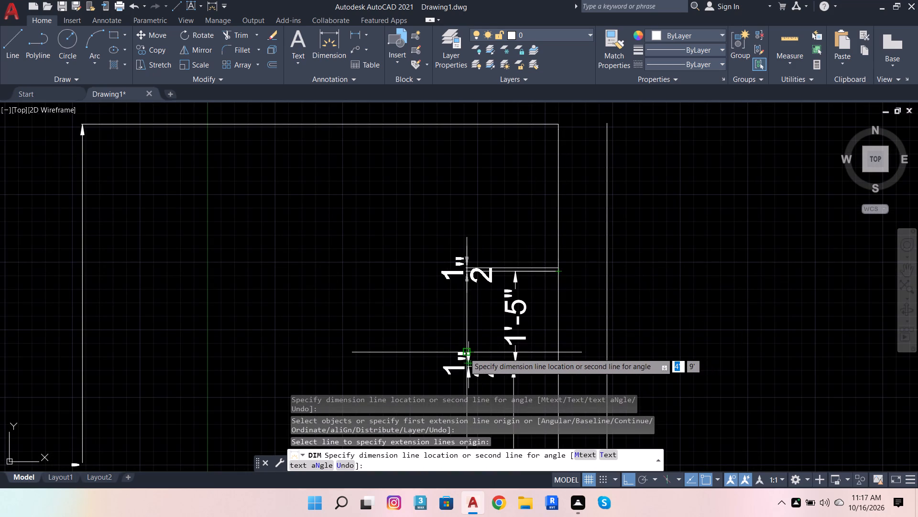
{"action": "scroll", "coordinate": [464, 353], "scroll_direction": "up", "scroll_amount": 4}
{"action": "left_click", "coordinate": [488, 350]}
Dimension the short segment directly above the topmost thin segment on the left side, in line with the inner dimensions.
{"action": "scroll", "coordinate": [475, 346], "scroll_direction": "down", "scroll_amount": 3}
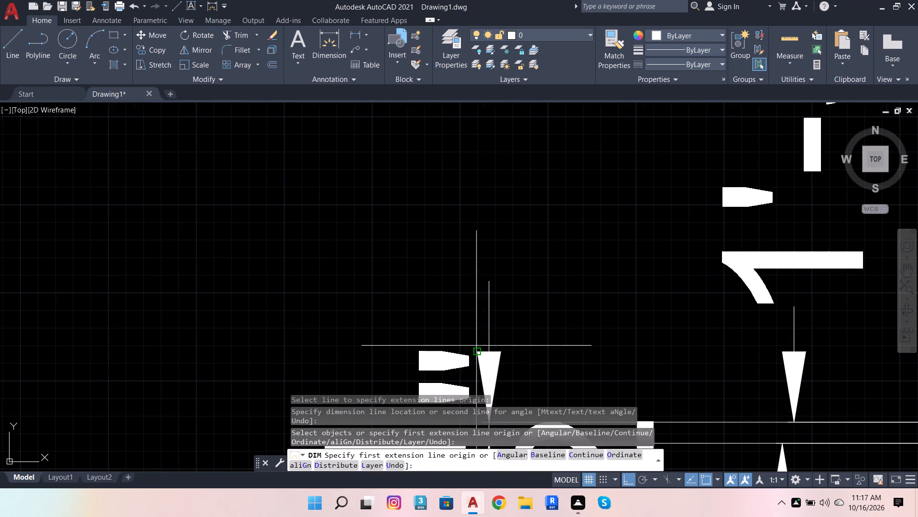
{"action": "scroll", "coordinate": [474, 346], "scroll_direction": "down", "scroll_amount": 2}
{"action": "scroll", "coordinate": [527, 286], "scroll_direction": "up", "scroll_amount": 5}
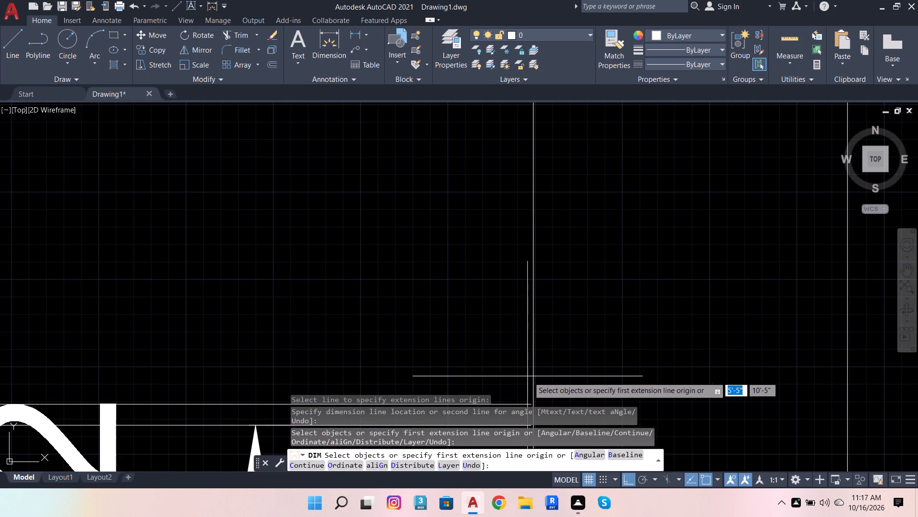
{"action": "left_click", "coordinate": [531, 377]}
{"action": "scroll", "coordinate": [553, 364], "scroll_direction": "down", "scroll_amount": 8}
{"action": "scroll", "coordinate": [539, 371], "scroll_direction": "up", "scroll_amount": 6}
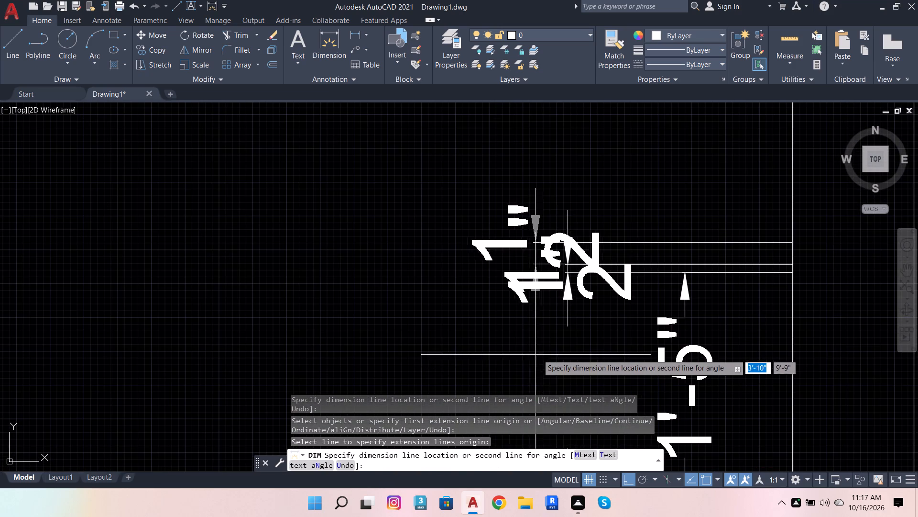
{"action": "scroll", "coordinate": [682, 302], "scroll_direction": "up", "scroll_amount": 3}
{"action": "left_click", "coordinate": [692, 296]}
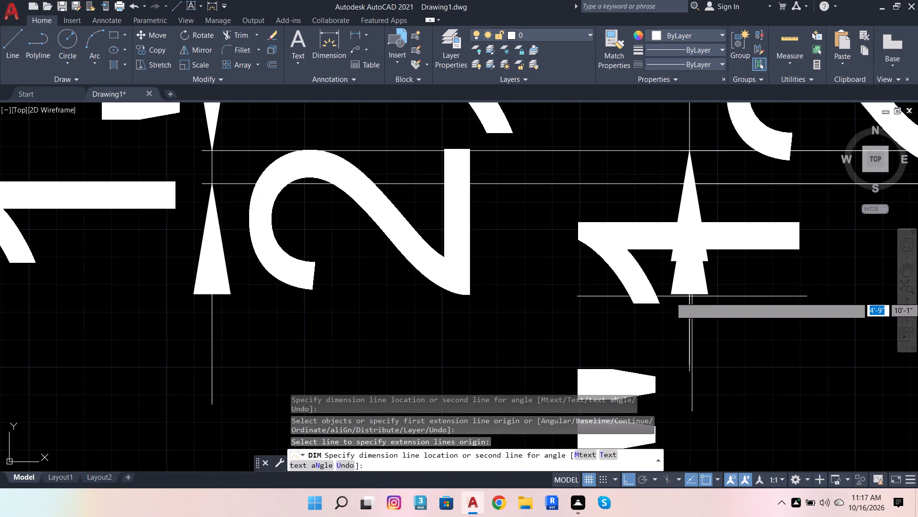
Draw a line across the elevation from the highest dimensioned level on the left side to the matching level on the right.
{"action": "scroll", "coordinate": [651, 301], "scroll_direction": "down", "scroll_amount": 4}
{"action": "scroll", "coordinate": [625, 260], "scroll_direction": "down", "scroll_amount": 3}
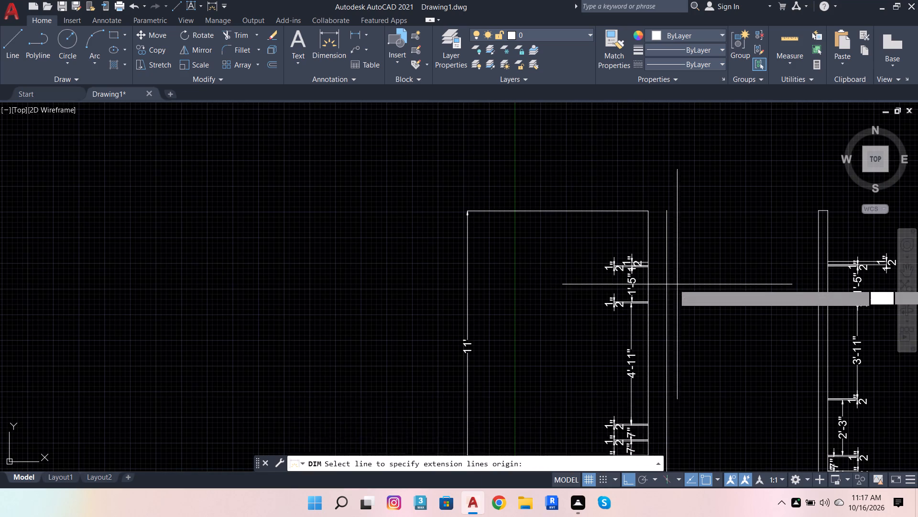
{"action": "left_click", "coordinate": [11, 31]}
{"action": "scroll", "coordinate": [581, 516], "scroll_direction": "down", "scroll_amount": 3}
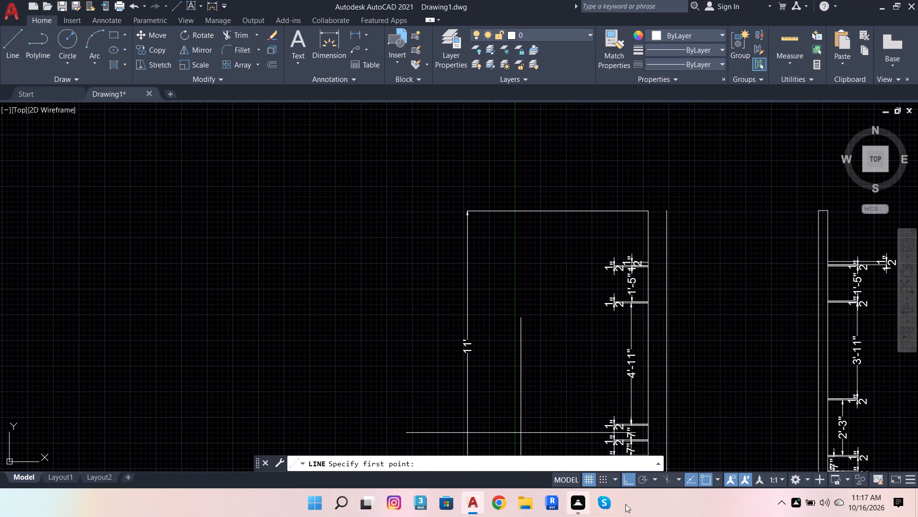
{"action": "scroll", "coordinate": [266, 257], "scroll_direction": "down", "scroll_amount": 3}
{"action": "scroll", "coordinate": [278, 285], "scroll_direction": "up", "scroll_amount": 4}
{"action": "scroll", "coordinate": [385, 238], "scroll_direction": "down", "scroll_amount": 2}
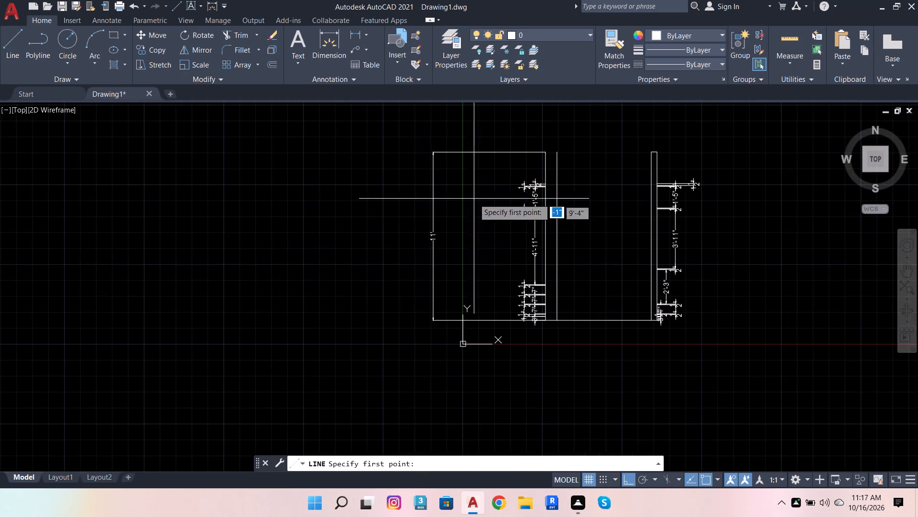
{"action": "scroll", "coordinate": [558, 180], "scroll_direction": "up", "scroll_amount": 3}
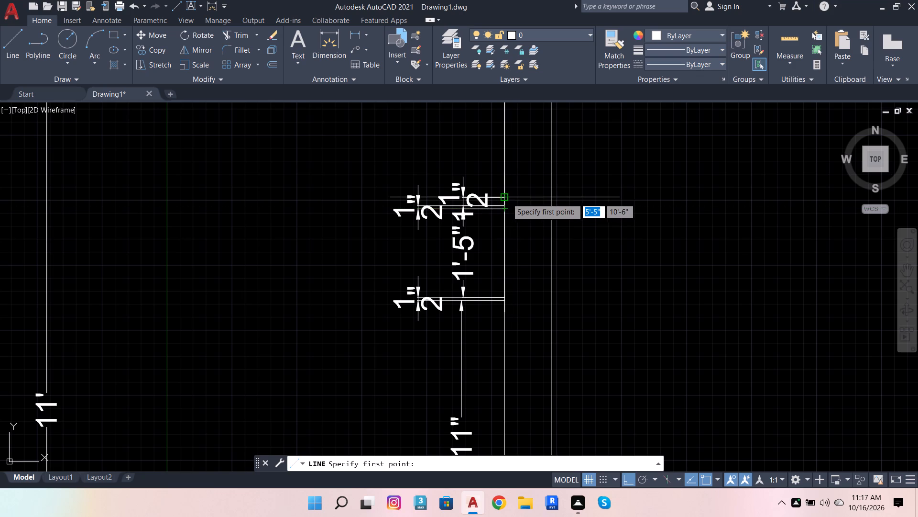
{"action": "left_click", "coordinate": [503, 198]}
{"action": "scroll", "coordinate": [436, 215], "scroll_direction": "down", "scroll_amount": 3}
{"action": "scroll", "coordinate": [516, 203], "scroll_direction": "up", "scroll_amount": 3}
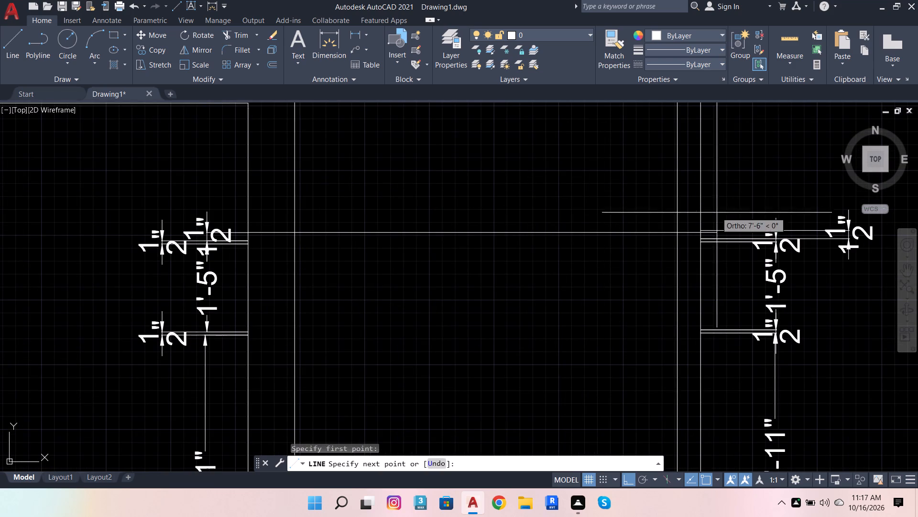
{"action": "left_click", "coordinate": [698, 230]}
{"action": "scroll", "coordinate": [650, 235], "scroll_direction": "down", "scroll_amount": 3}
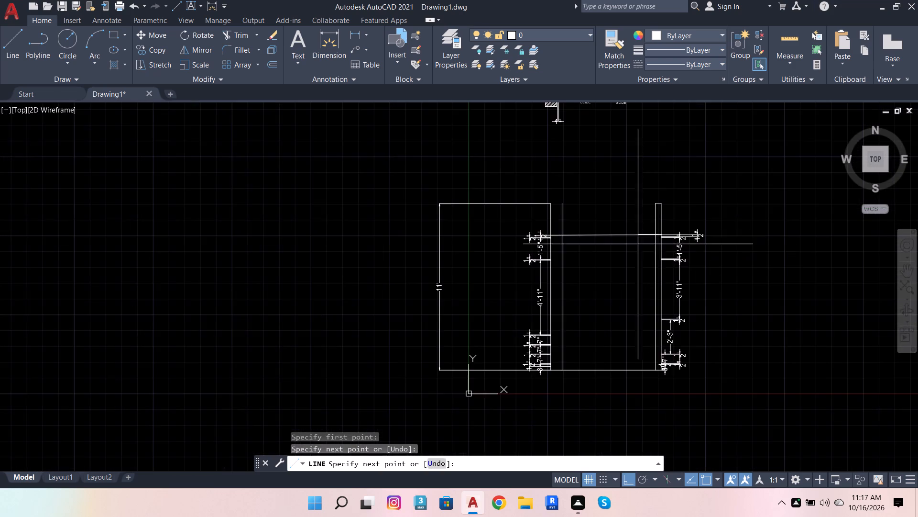
{"action": "scroll", "coordinate": [619, 258], "scroll_direction": "up", "scroll_amount": 3}
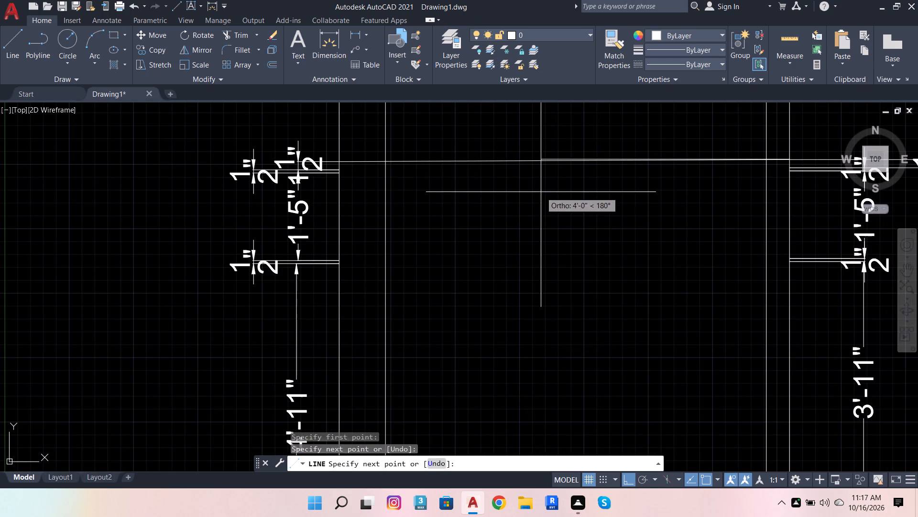
{"action": "key", "text": "space"}
Draw a horizontal line across the elevation at the top of the 3" base gap, from the left side to the right.
{"action": "scroll", "coordinate": [534, 202], "scroll_direction": "down", "scroll_amount": 3}
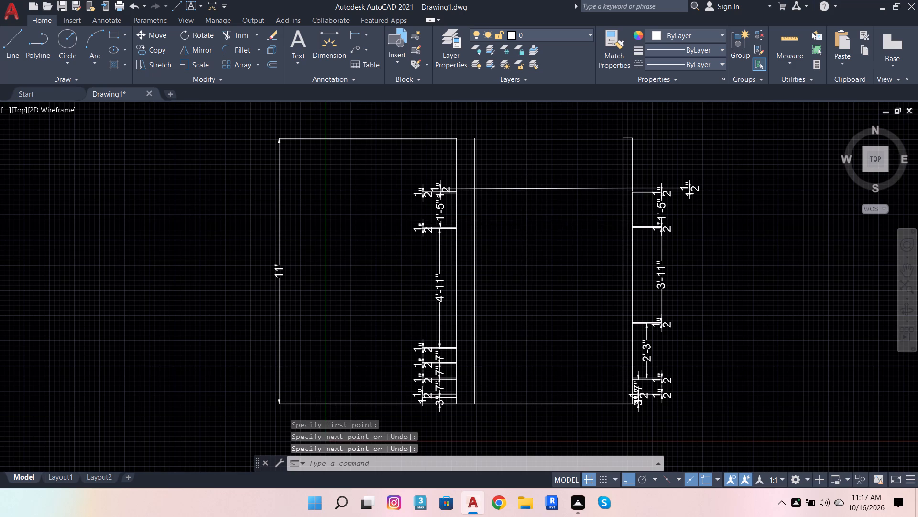
{"action": "scroll", "coordinate": [583, 202], "scroll_direction": "up", "scroll_amount": 2}
{"action": "scroll", "coordinate": [586, 202], "scroll_direction": "down", "scroll_amount": 2}
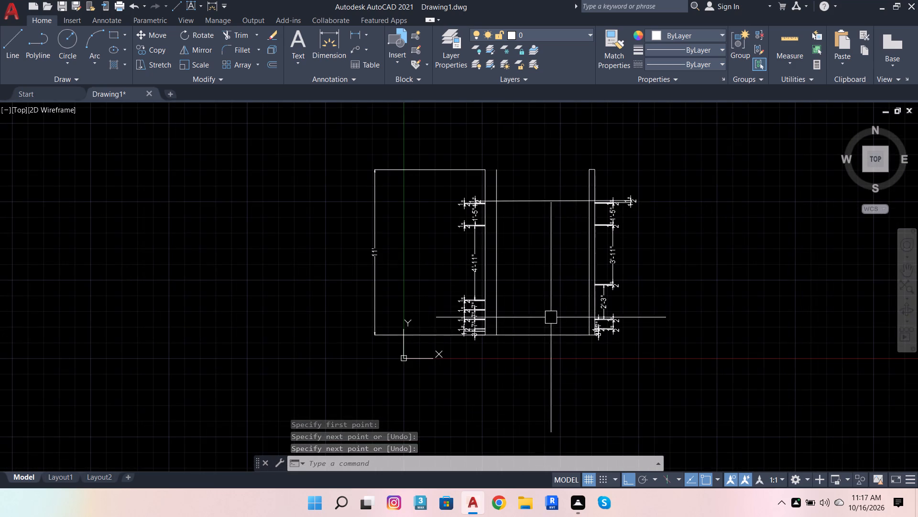
{"action": "scroll", "coordinate": [555, 344], "scroll_direction": "up", "scroll_amount": 3}
{"action": "scroll", "coordinate": [533, 363], "scroll_direction": "down", "scroll_amount": 2}
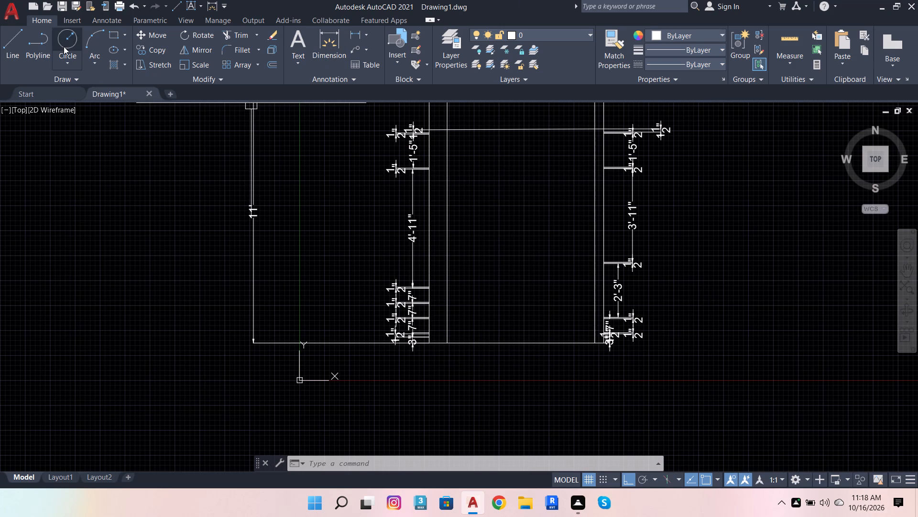
{"action": "left_click", "coordinate": [17, 41]}
{"action": "scroll", "coordinate": [437, 356], "scroll_direction": "up", "scroll_amount": 3}
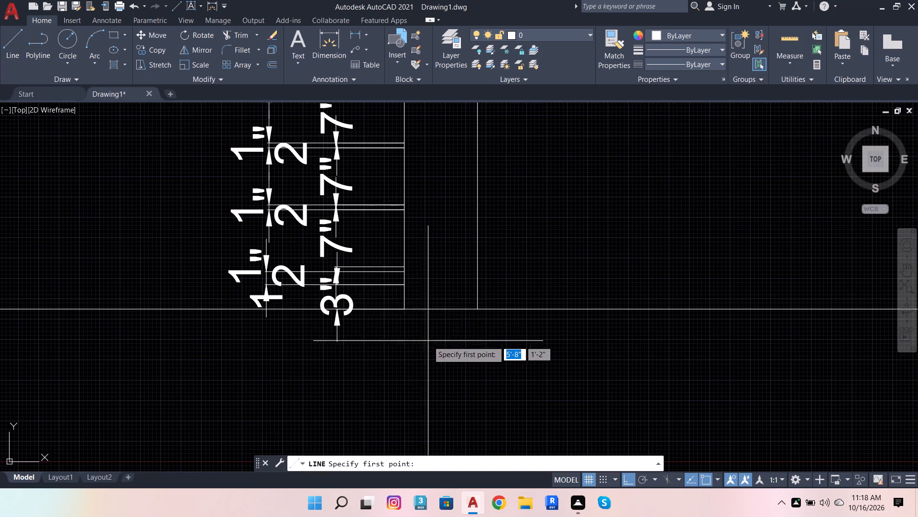
{"action": "left_click", "coordinate": [401, 287]}
{"action": "scroll", "coordinate": [369, 295], "scroll_direction": "down", "scroll_amount": 4}
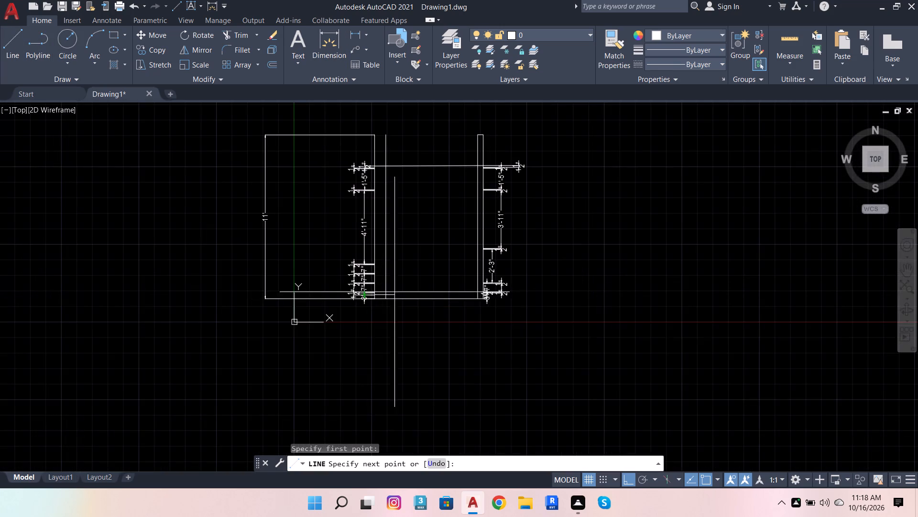
{"action": "scroll", "coordinate": [454, 281], "scroll_direction": "up", "scroll_amount": 3}
{"action": "scroll", "coordinate": [549, 323], "scroll_direction": "up", "scroll_amount": 3}
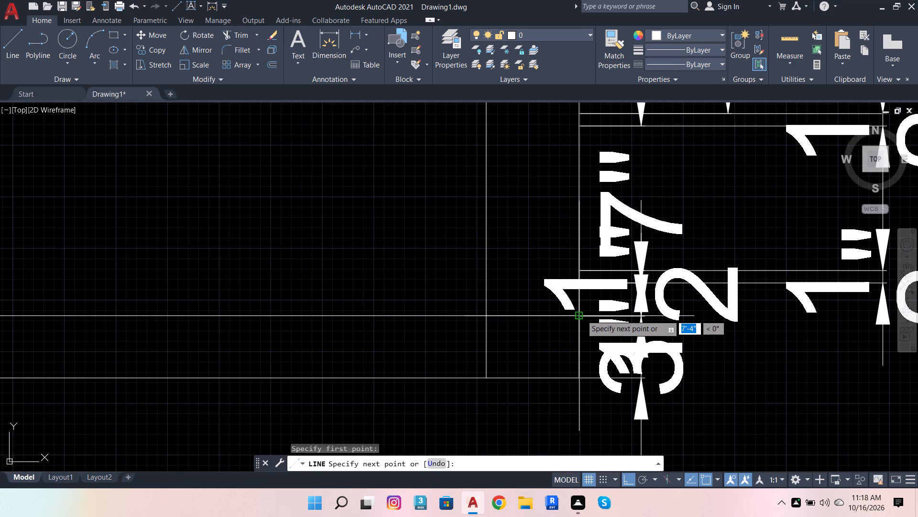
{"action": "left_click", "coordinate": [582, 314]}
{"action": "scroll", "coordinate": [610, 302], "scroll_direction": "down", "scroll_amount": 4}
{"action": "key", "text": "space"}
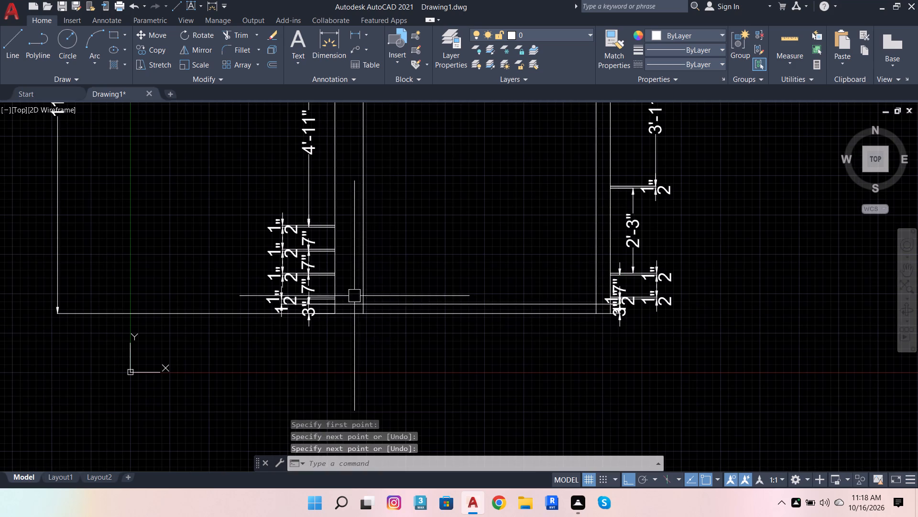
Draw a horizontal line across the elevation at the lower edge of the lowest 1/2" shelf, ending on the right side.
{"action": "scroll", "coordinate": [339, 298], "scroll_direction": "up", "scroll_amount": 3}
{"action": "key", "text": "space"}
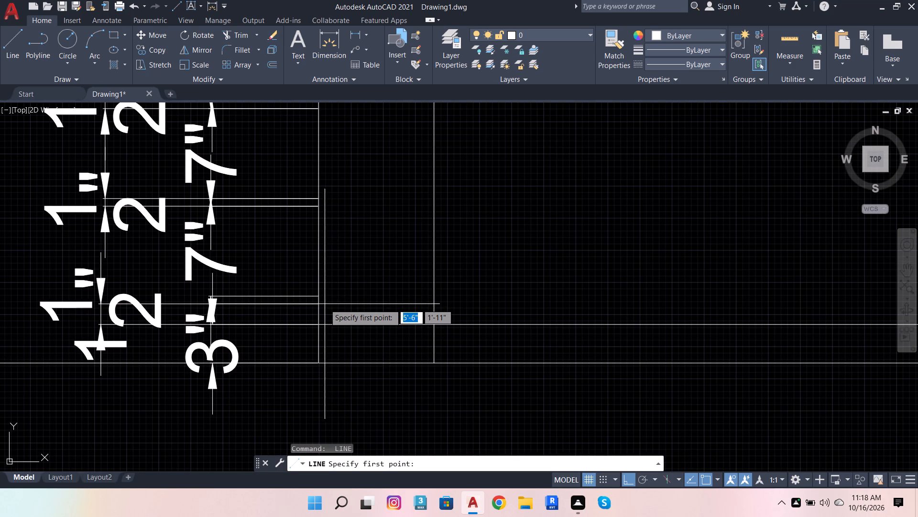
{"action": "left_click", "coordinate": [317, 303]}
{"action": "scroll", "coordinate": [317, 303], "scroll_direction": "down", "scroll_amount": 4}
{"action": "scroll", "coordinate": [466, 287], "scroll_direction": "up", "scroll_amount": 4}
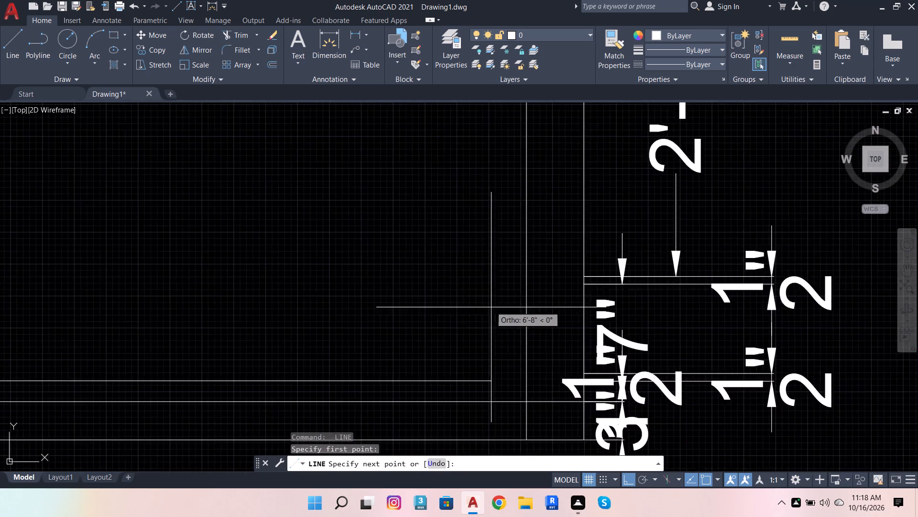
{"action": "scroll", "coordinate": [492, 309], "scroll_direction": "up", "scroll_amount": 1}
{"action": "scroll", "coordinate": [648, 382], "scroll_direction": "down", "scroll_amount": 3}
{"action": "scroll", "coordinate": [631, 402], "scroll_direction": "up", "scroll_amount": 4}
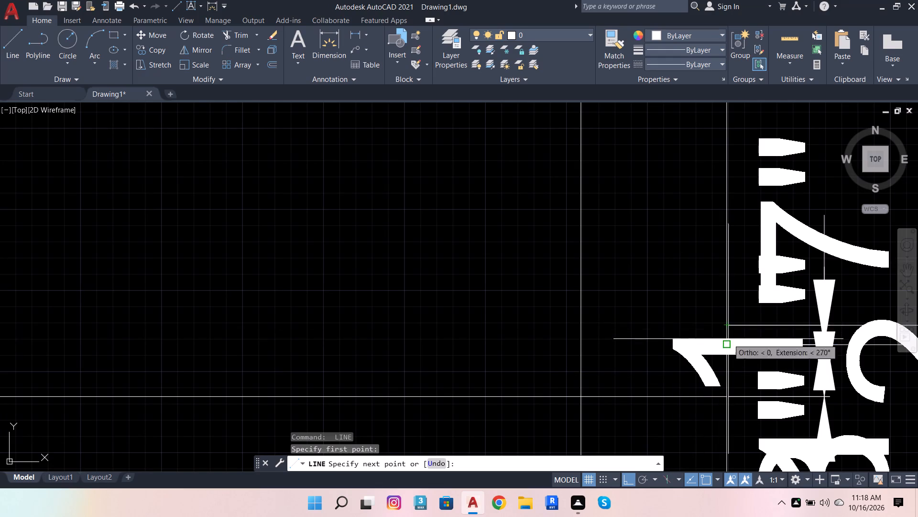
{"action": "left_click", "coordinate": [727, 348]}
{"action": "scroll", "coordinate": [735, 342], "scroll_direction": "down", "scroll_amount": 3}
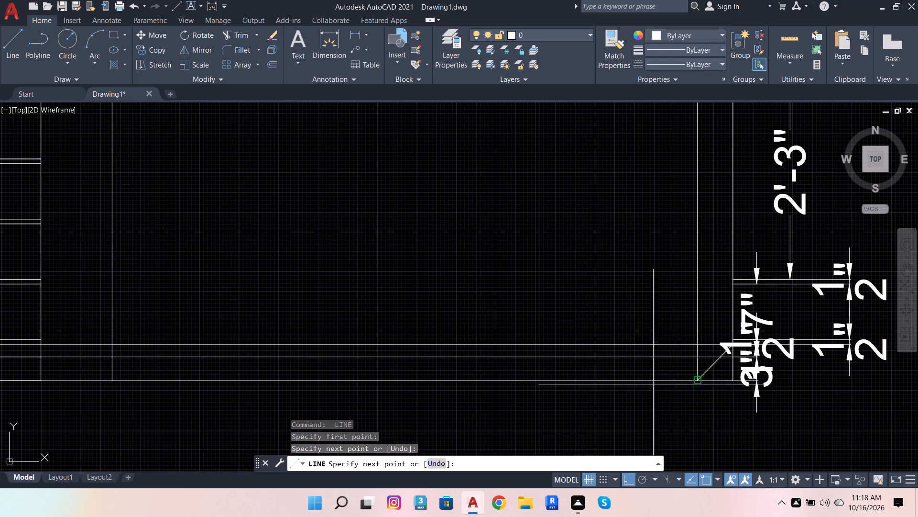
{"action": "key", "text": "space"}
Draw a horizontal line across the elevation at the upper edge of the lowest 1/2" shelf, ending on the right side.
{"action": "scroll", "coordinate": [684, 365], "scroll_direction": "down", "scroll_amount": 2}
{"action": "scroll", "coordinate": [480, 371], "scroll_direction": "down", "scroll_amount": 1}
{"action": "key", "text": "space"}
{"action": "scroll", "coordinate": [431, 365], "scroll_direction": "up", "scroll_amount": 4}
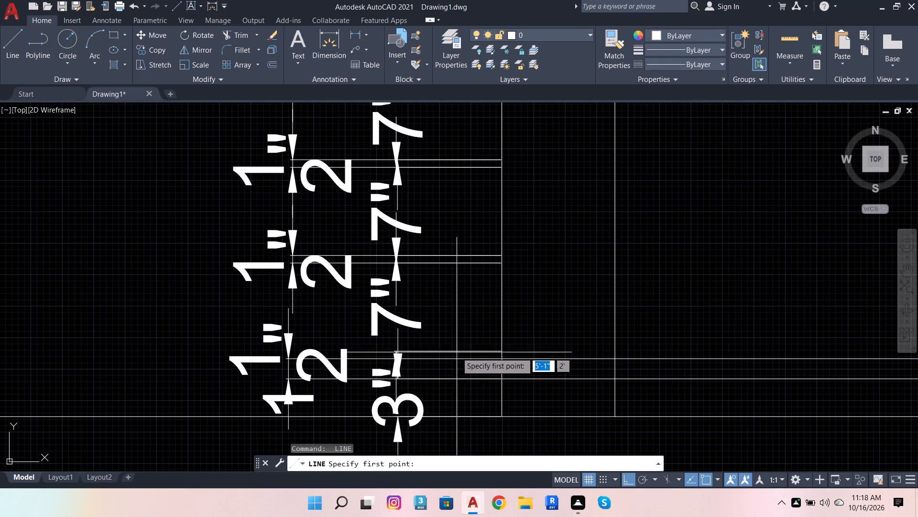
{"action": "left_click", "coordinate": [502, 349]}
{"action": "scroll", "coordinate": [437, 359], "scroll_direction": "down", "scroll_amount": 4}
{"action": "scroll", "coordinate": [608, 349], "scroll_direction": "up", "scroll_amount": 1}
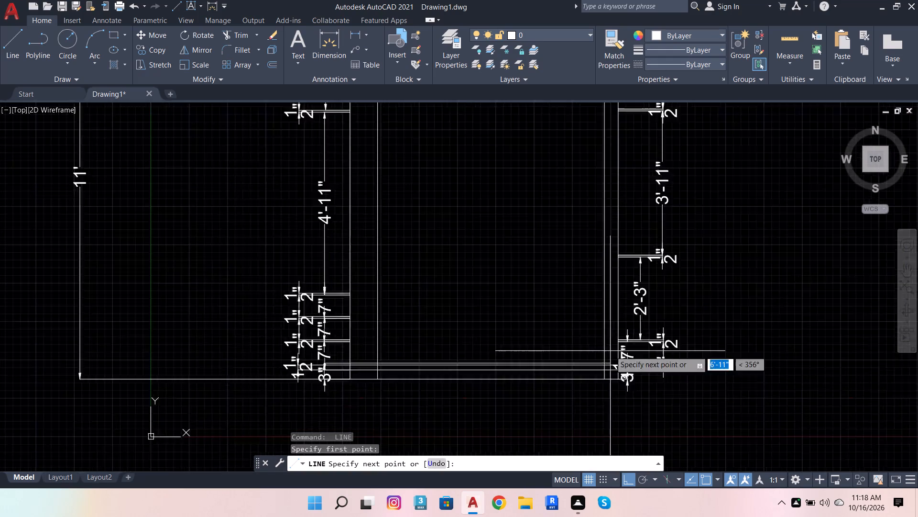
{"action": "scroll", "coordinate": [611, 351], "scroll_direction": "up", "scroll_amount": 3}
{"action": "left_click", "coordinate": [630, 390]}
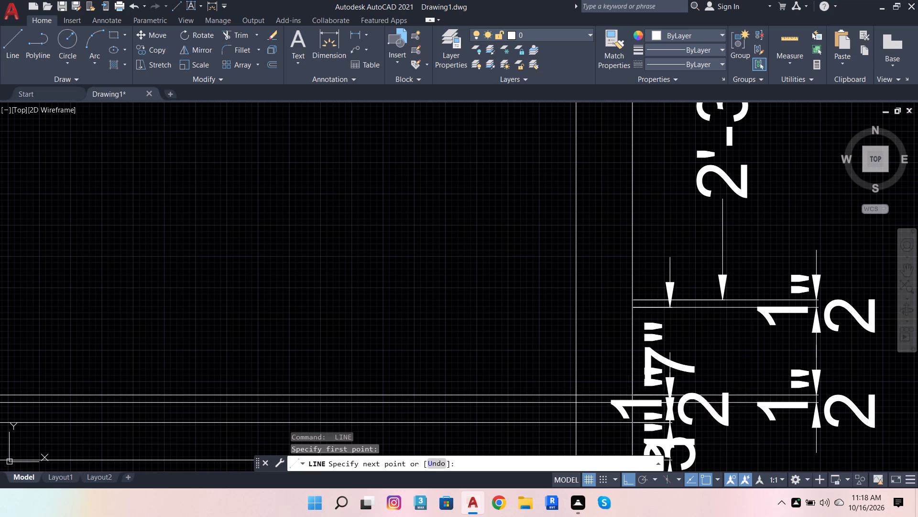
{"action": "key", "text": "space"}
Draw a horizontal line across the elevation at the lower edge of the second 1/2" shelf, above the lowest 7" gap.
{"action": "scroll", "coordinate": [624, 330], "scroll_direction": "down", "scroll_amount": 3}
{"action": "scroll", "coordinate": [347, 333], "scroll_direction": "up", "scroll_amount": 2}
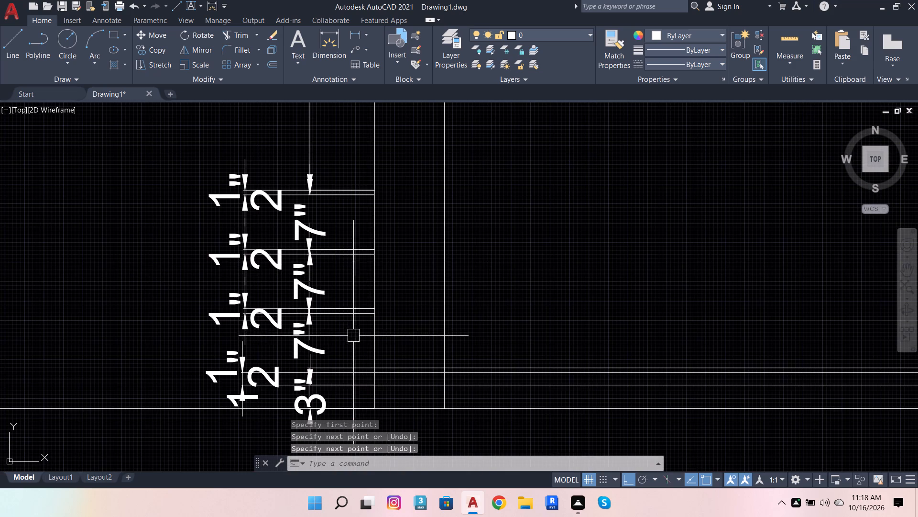
{"action": "key", "text": "space"}
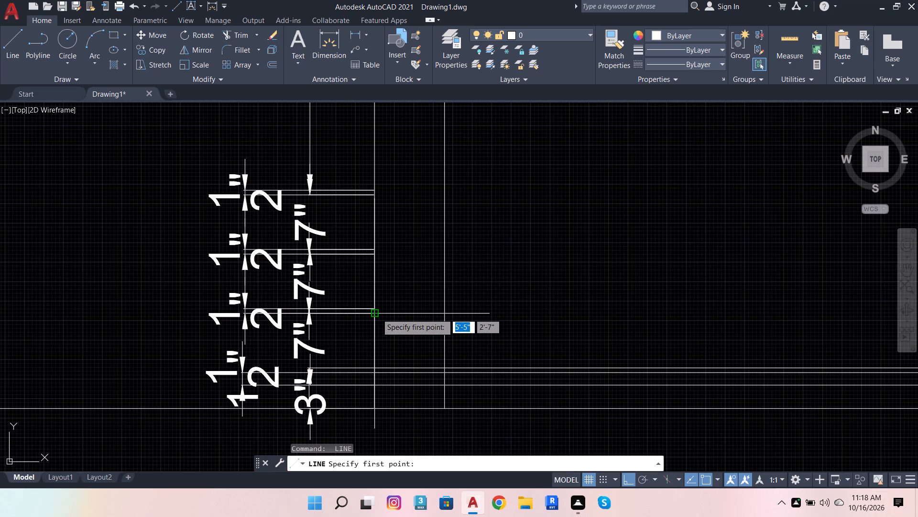
{"action": "left_click", "coordinate": [377, 314]}
{"action": "scroll", "coordinate": [468, 316], "scroll_direction": "down", "scroll_amount": 5}
{"action": "scroll", "coordinate": [496, 319], "scroll_direction": "up", "scroll_amount": 4}
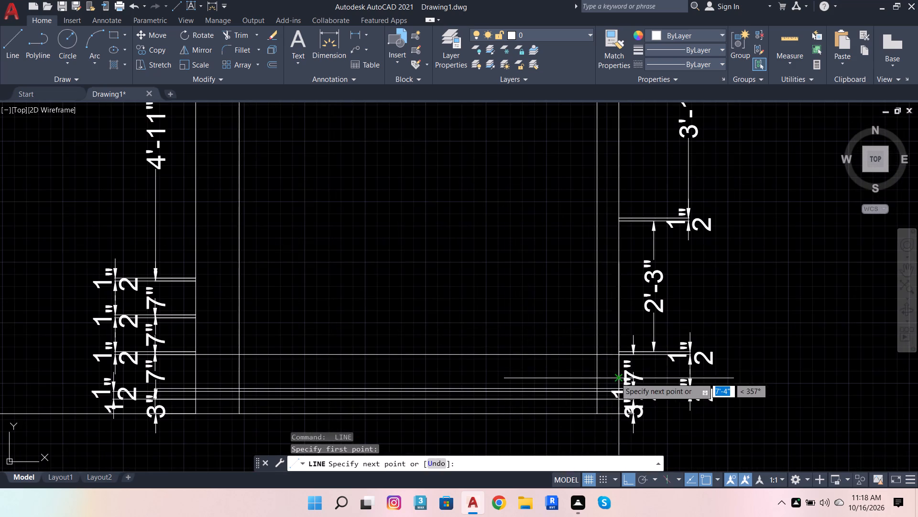
{"action": "scroll", "coordinate": [611, 359], "scroll_direction": "up", "scroll_amount": 3}
{"action": "left_click", "coordinate": [641, 344]}
{"action": "scroll", "coordinate": [648, 346], "scroll_direction": "down", "scroll_amount": 6}
{"action": "key", "text": "space"}
Draw a horizontal line across the elevation at the upper edge of the second 1/2" shelf, ending on the right side.
{"action": "scroll", "coordinate": [468, 341], "scroll_direction": "up", "scroll_amount": 5}
{"action": "key", "text": "space"}
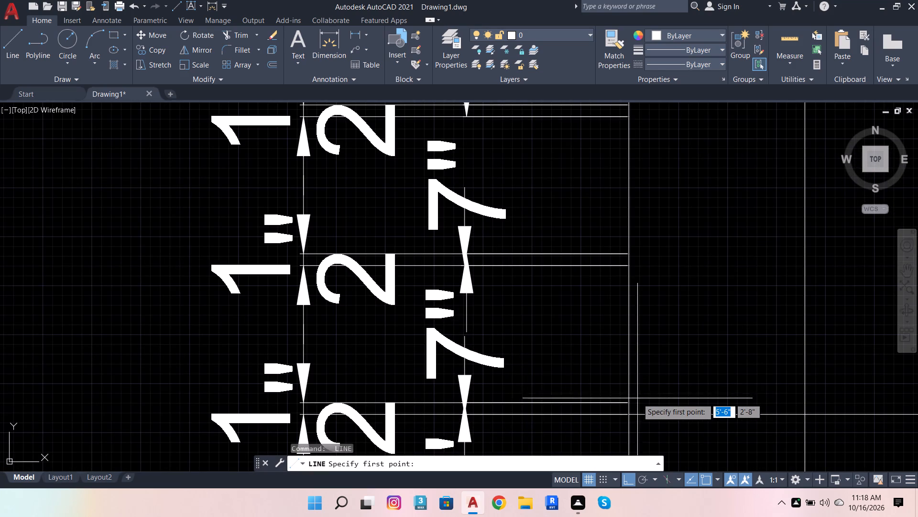
{"action": "left_click", "coordinate": [630, 400]}
{"action": "scroll", "coordinate": [478, 391], "scroll_direction": "down", "scroll_amount": 5}
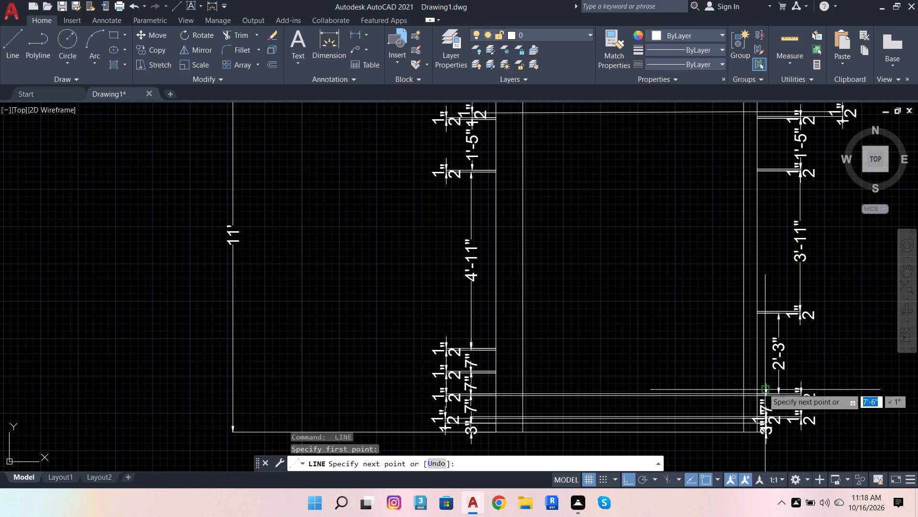
{"action": "scroll", "coordinate": [763, 388], "scroll_direction": "up", "scroll_amount": 3}
{"action": "left_click_drag", "start_coordinate": [736, 407], "coordinate": [732, 407]}
{"action": "key", "text": "space"}
{"action": "scroll", "coordinate": [626, 387], "scroll_direction": "down", "scroll_amount": 5}
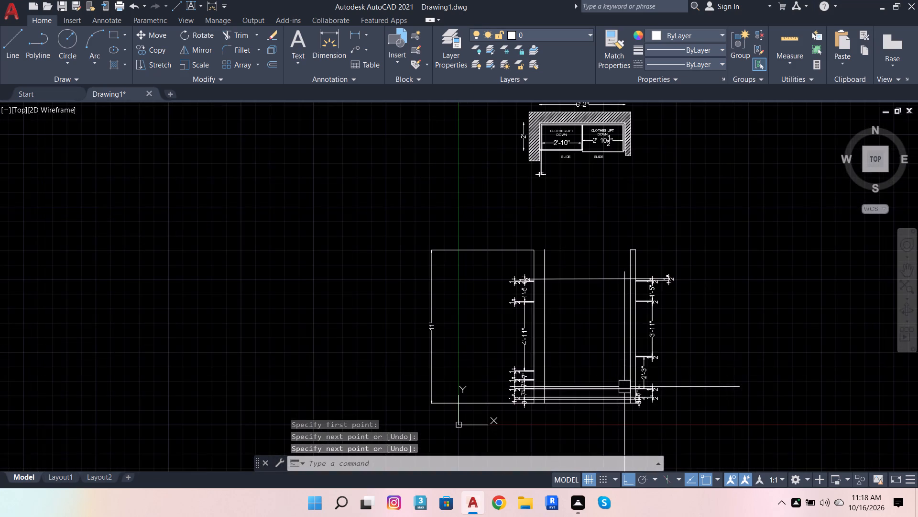
Offset the inner vertical line near the elevation's left side by 2'-10" towards the right side.
{"action": "scroll", "coordinate": [558, 408], "scroll_direction": "up", "scroll_amount": 2}
{"action": "scroll", "coordinate": [536, 361], "scroll_direction": "up", "scroll_amount": 2}
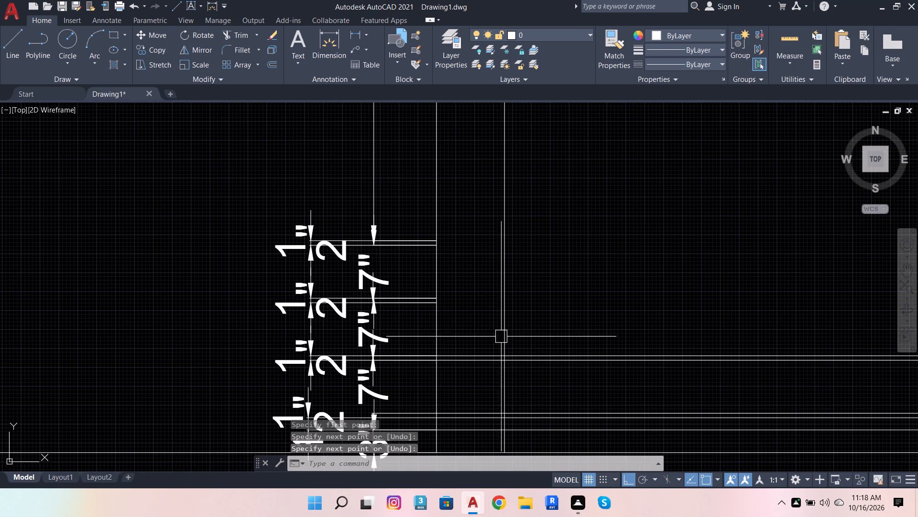
{"action": "left_click", "coordinate": [504, 307]}
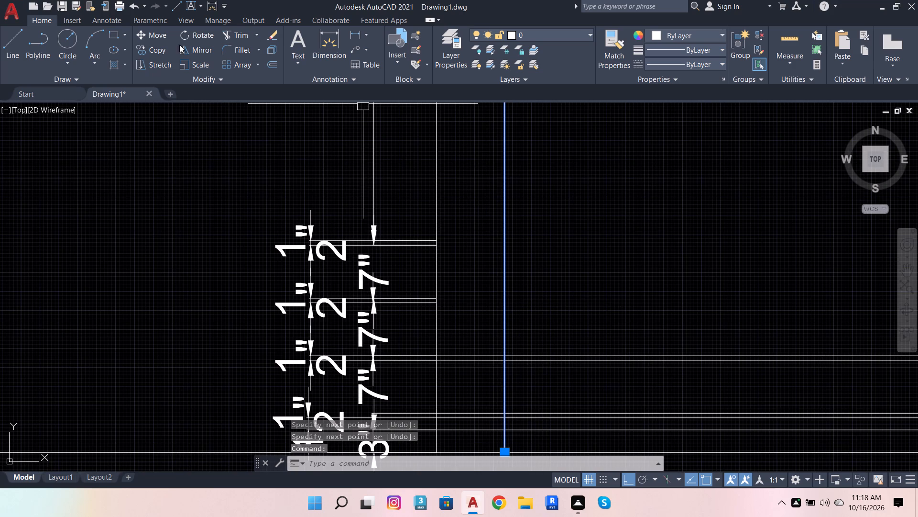
{"action": "left_click", "coordinate": [272, 62]}
{"action": "scroll", "coordinate": [326, 143], "scroll_direction": "down", "scroll_amount": 6}
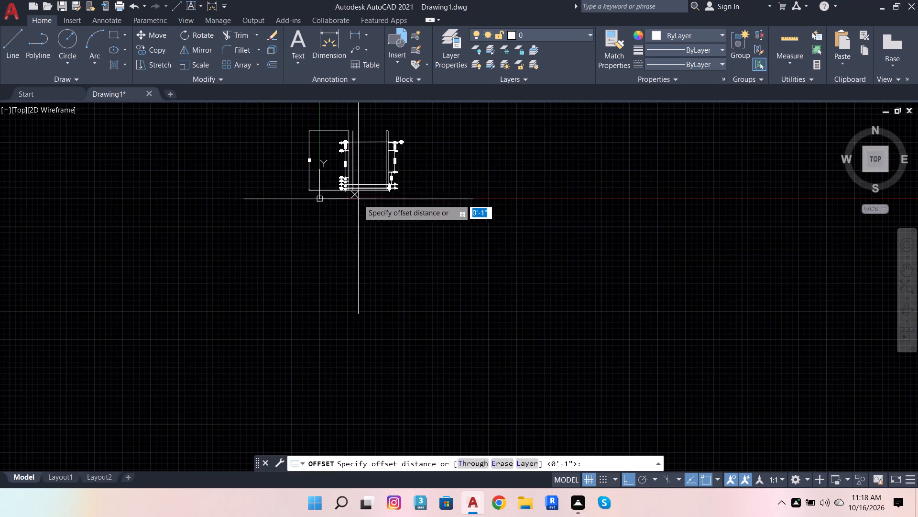
{"action": "scroll", "coordinate": [351, 153], "scroll_direction": "up", "scroll_amount": 3}
{"action": "scroll", "coordinate": [322, 141], "scroll_direction": "down", "scroll_amount": 2}
{"action": "scroll", "coordinate": [313, 105], "scroll_direction": "up", "scroll_amount": 3}
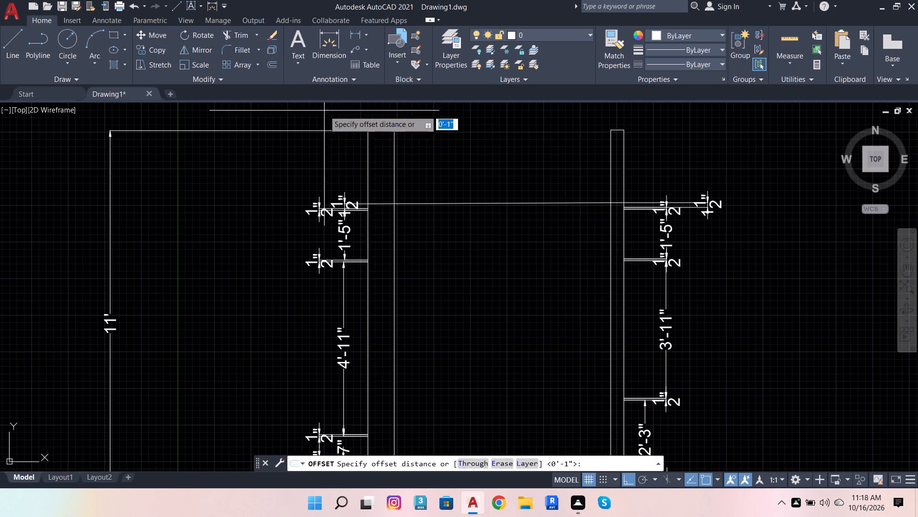
{"action": "left_click", "coordinate": [393, 131]}
{"action": "scroll", "coordinate": [514, 148], "scroll_direction": "down", "scroll_amount": 1}
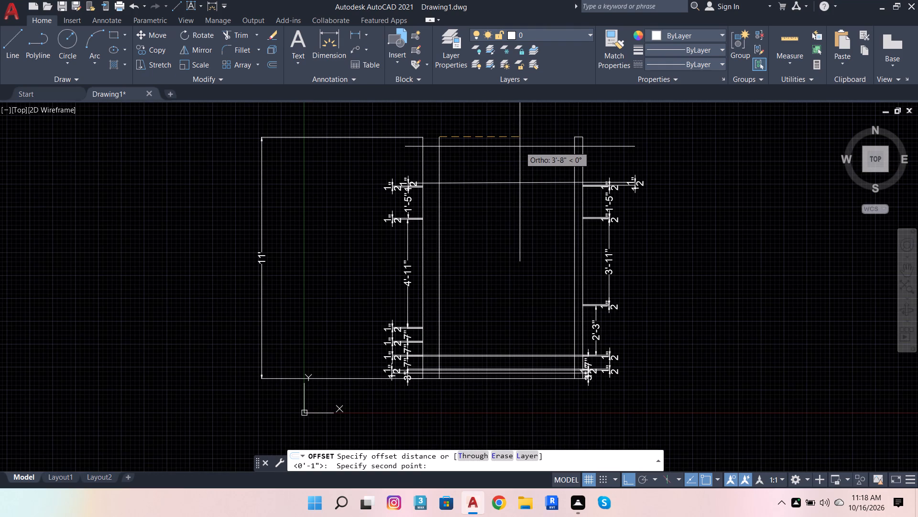
{"action": "type", "text": "2'"}
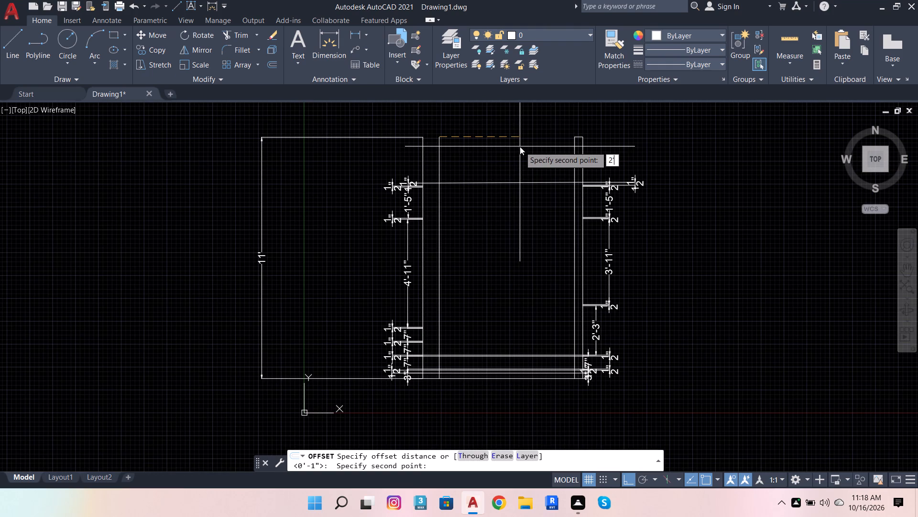
{"action": "type", "text": "10"}
{"action": "key", "text": "Return"}
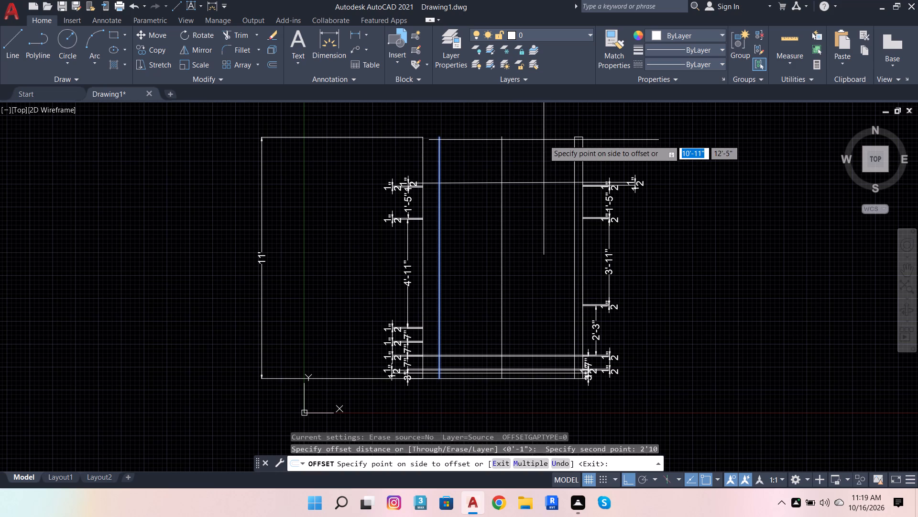
{"action": "left_click", "coordinate": [544, 140]}
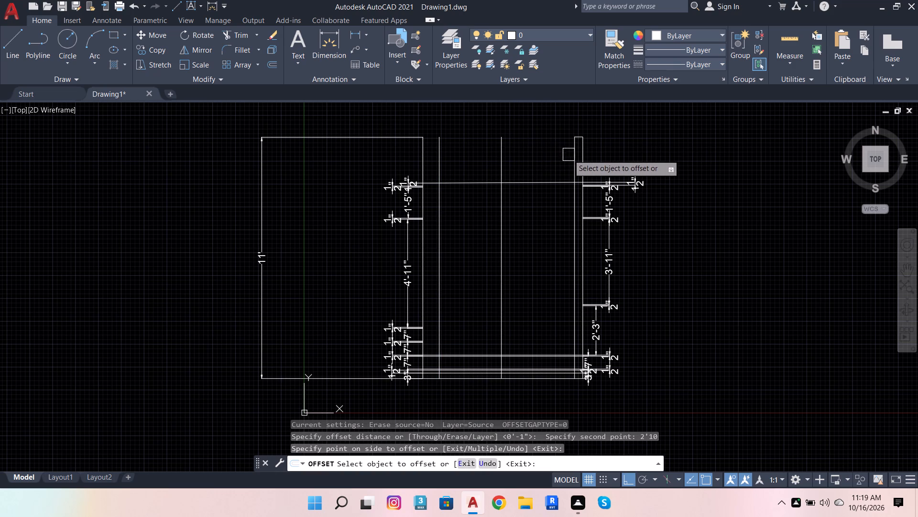
Offset the inner vertical line near the elevation's right side by 2'-10" towards the left side.
{"action": "left_click", "coordinate": [573, 157]}
{"action": "left_click", "coordinate": [524, 157]}
{"action": "scroll", "coordinate": [584, 116], "scroll_direction": "down", "scroll_amount": 1}
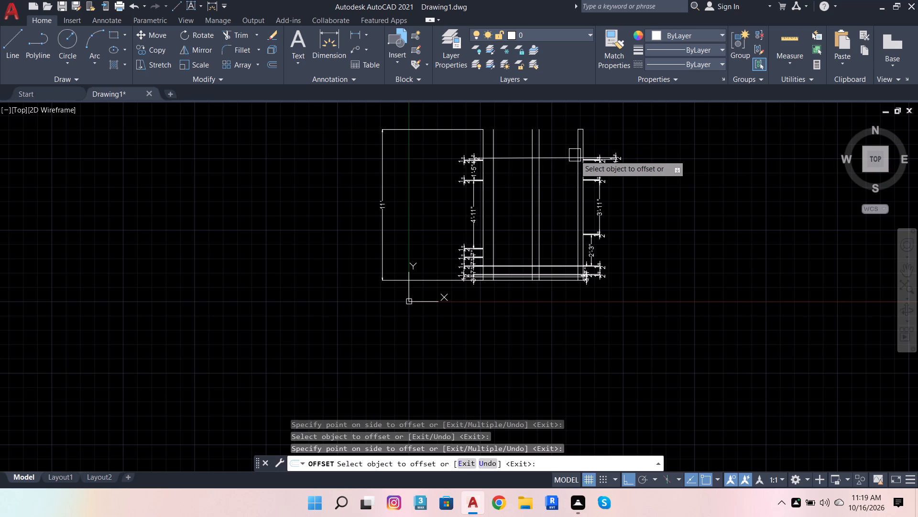
{"action": "key", "text": "Escape"}
{"action": "key", "text": "Escape"}
{"action": "key", "text": "Escape"}
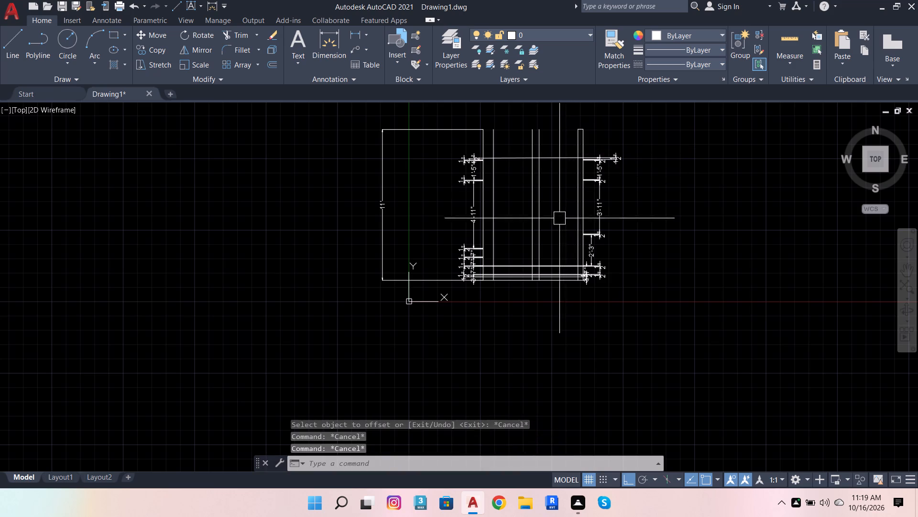
Draw a horizontal line about 3'-9" long from the left side at the third 1/2" shelf's lower edge, past the first middle vertical.
{"action": "scroll", "coordinate": [547, 252], "scroll_direction": "up", "scroll_amount": 2}
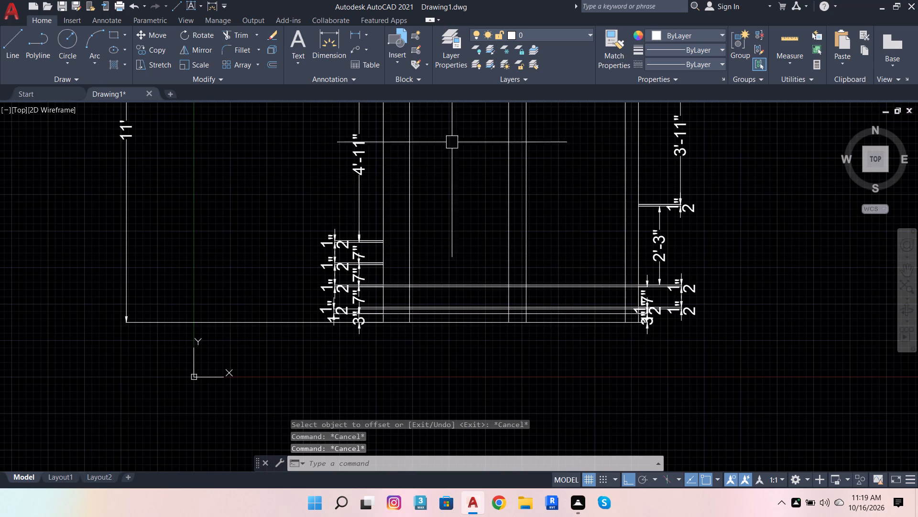
{"action": "scroll", "coordinate": [518, 309], "scroll_direction": "down", "scroll_amount": 1}
{"action": "scroll", "coordinate": [504, 279], "scroll_direction": "up", "scroll_amount": 1}
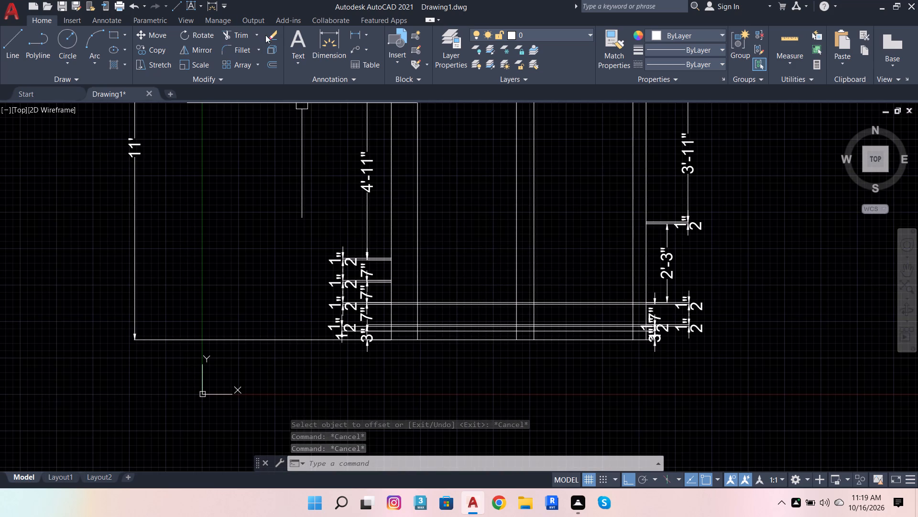
{"action": "left_click", "coordinate": [5, 42]}
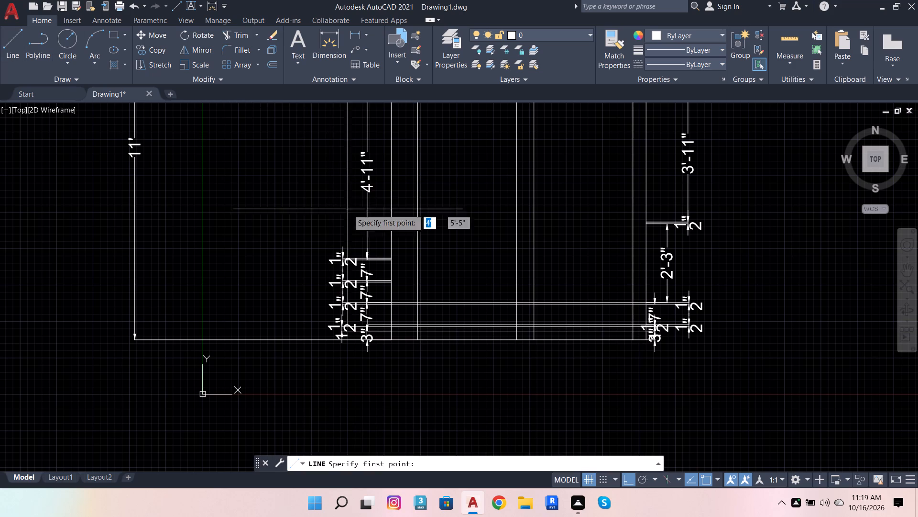
{"action": "scroll", "coordinate": [402, 278], "scroll_direction": "up", "scroll_amount": 1}
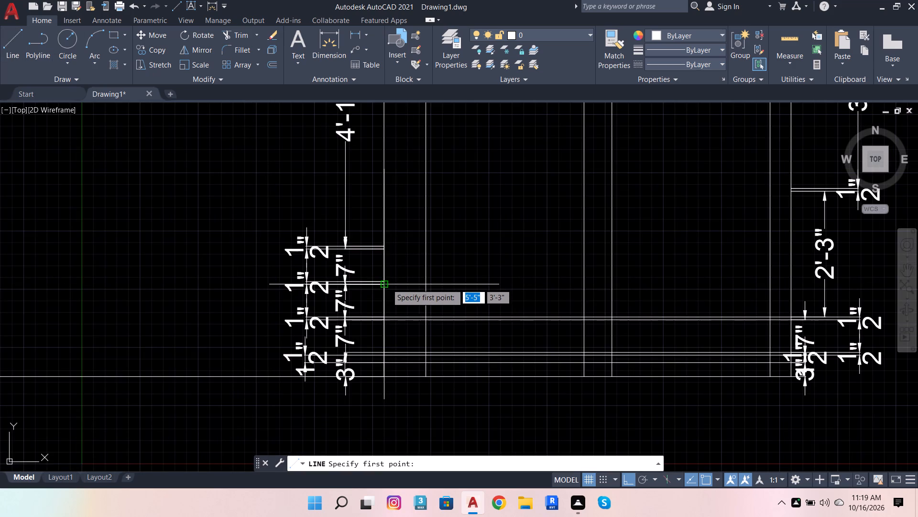
{"action": "left_click", "coordinate": [387, 284]}
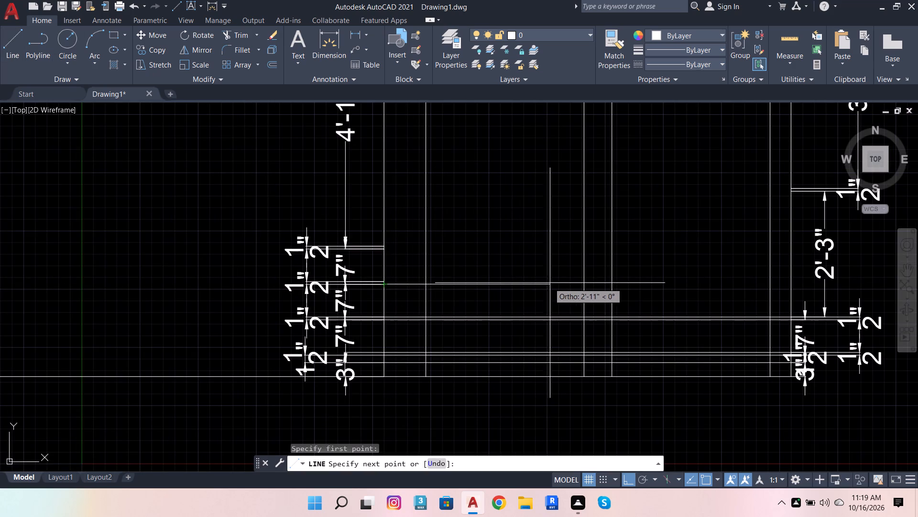
{"action": "scroll", "coordinate": [616, 284], "scroll_direction": "up", "scroll_amount": 1}
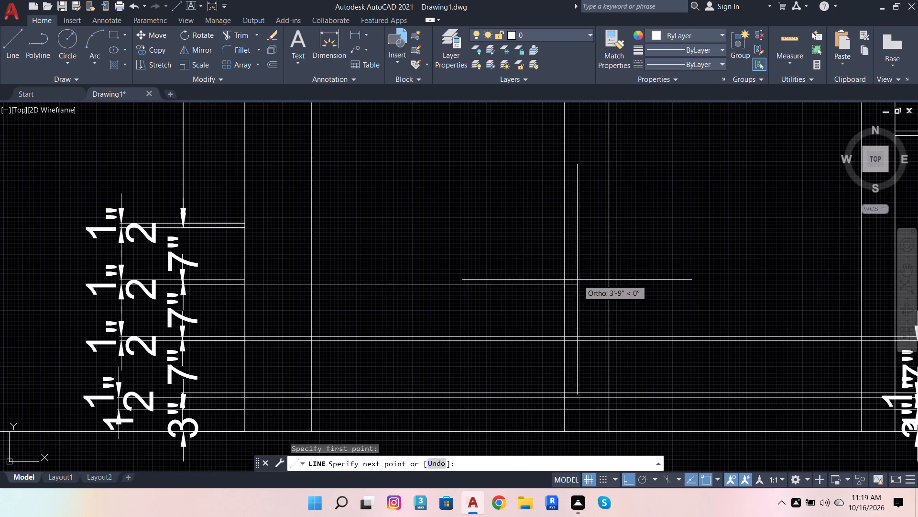
{"action": "left_click", "coordinate": [577, 279]}
{"action": "key", "text": "space"}
Draw a horizontal line from the left side at the third 1/2" shelf's upper edge, ending just past the first middle vertical.
{"action": "key", "text": "space"}
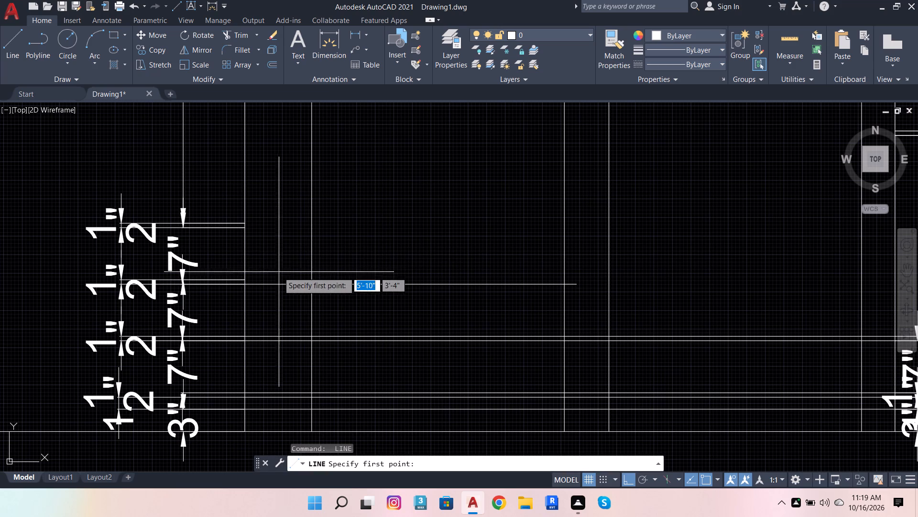
{"action": "left_click", "coordinate": [246, 281]}
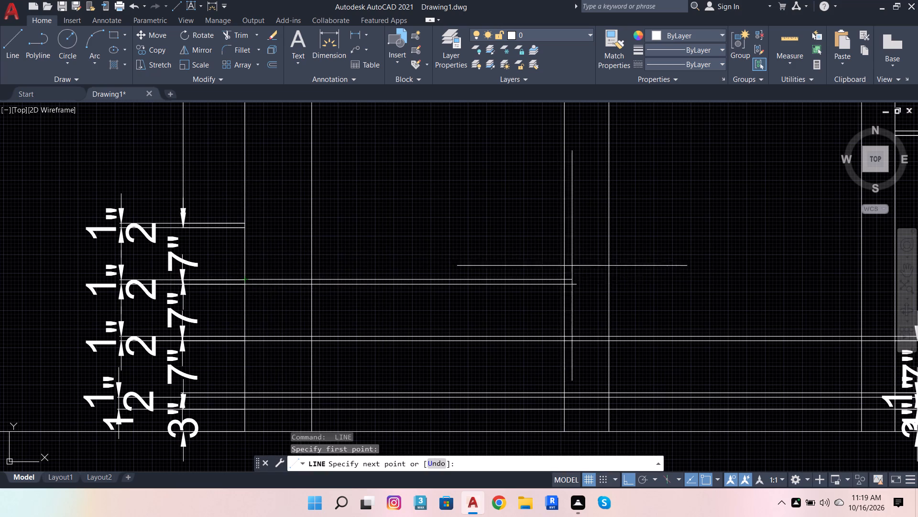
{"action": "scroll", "coordinate": [577, 270], "scroll_direction": "up", "scroll_amount": 2}
{"action": "left_click", "coordinate": [587, 279]}
{"action": "key", "text": "space"}
Draw a horizontal line about 3'-8" long from the left side at the fourth 1/2" shelf's lower edge, past the first middle vertical.
{"action": "scroll", "coordinate": [601, 305], "scroll_direction": "down", "scroll_amount": 4}
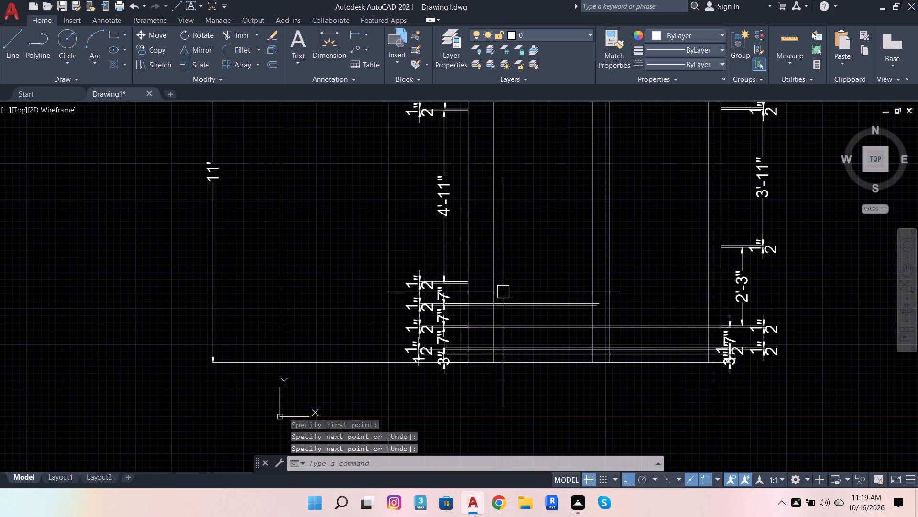
{"action": "scroll", "coordinate": [489, 292], "scroll_direction": "up", "scroll_amount": 3}
{"action": "key", "text": "space"}
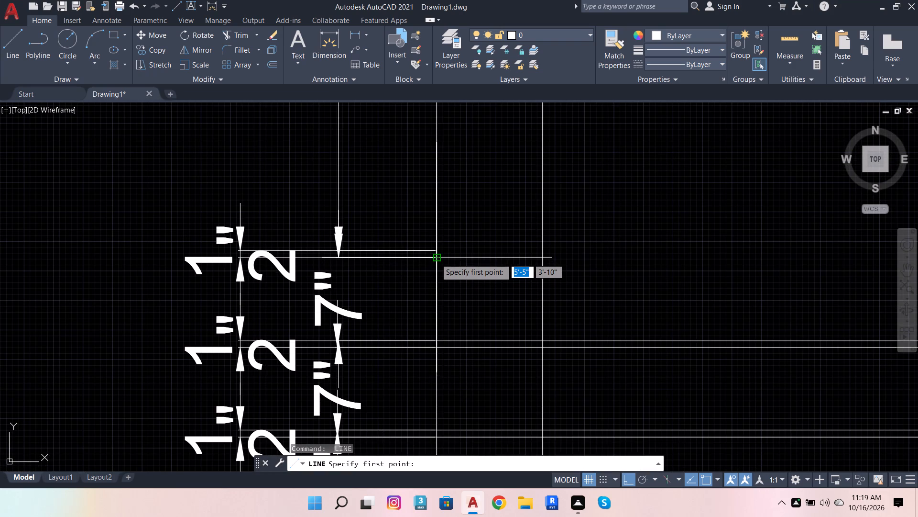
{"action": "left_click", "coordinate": [436, 257]}
{"action": "scroll", "coordinate": [436, 257], "scroll_direction": "down", "scroll_amount": 4}
{"action": "scroll", "coordinate": [498, 256], "scroll_direction": "up", "scroll_amount": 3}
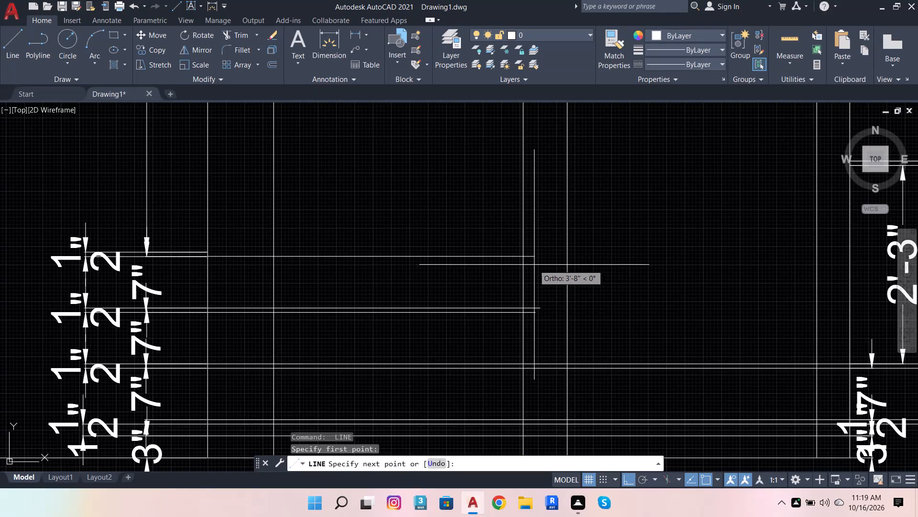
{"action": "left_click", "coordinate": [536, 265]}
{"action": "key", "text": "space"}
Draw a horizontal line from the left side at the fourth 1/2" shelf's upper edge, ending just past the first middle vertical.
{"action": "key", "text": "space"}
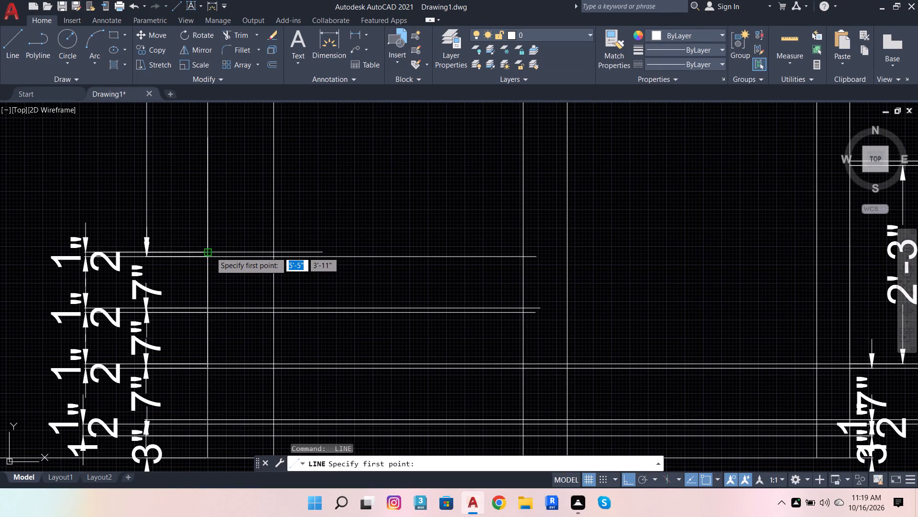
{"action": "left_click", "coordinate": [209, 252]}
{"action": "scroll", "coordinate": [350, 251], "scroll_direction": "down", "scroll_amount": 2}
{"action": "scroll", "coordinate": [389, 246], "scroll_direction": "up", "scroll_amount": 2}
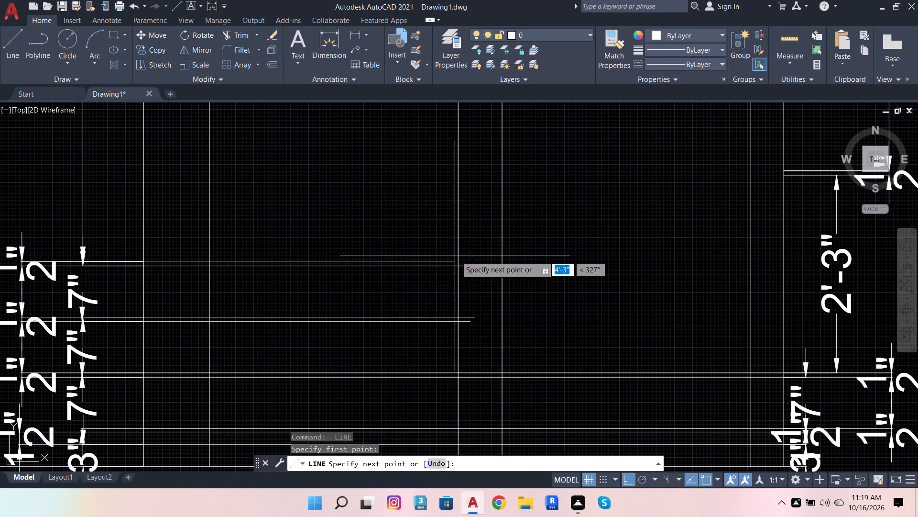
{"action": "scroll", "coordinate": [469, 256], "scroll_direction": "up", "scroll_amount": 3}
{"action": "left_click", "coordinate": [486, 259]}
{"action": "key", "text": "space"}
Draw a horizontal line from the left side at the lower edge of the 1/2" shelf above the 4'-11" gap, past the first middle vertical.
{"action": "scroll", "coordinate": [506, 273], "scroll_direction": "down", "scroll_amount": 5}
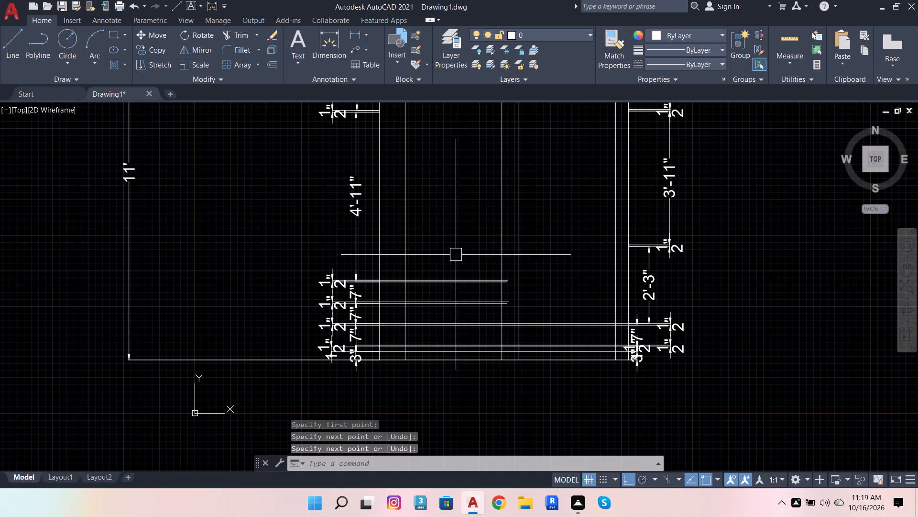
{"action": "scroll", "coordinate": [437, 230], "scroll_direction": "down", "scroll_amount": 1}
{"action": "scroll", "coordinate": [399, 153], "scroll_direction": "up", "scroll_amount": 4}
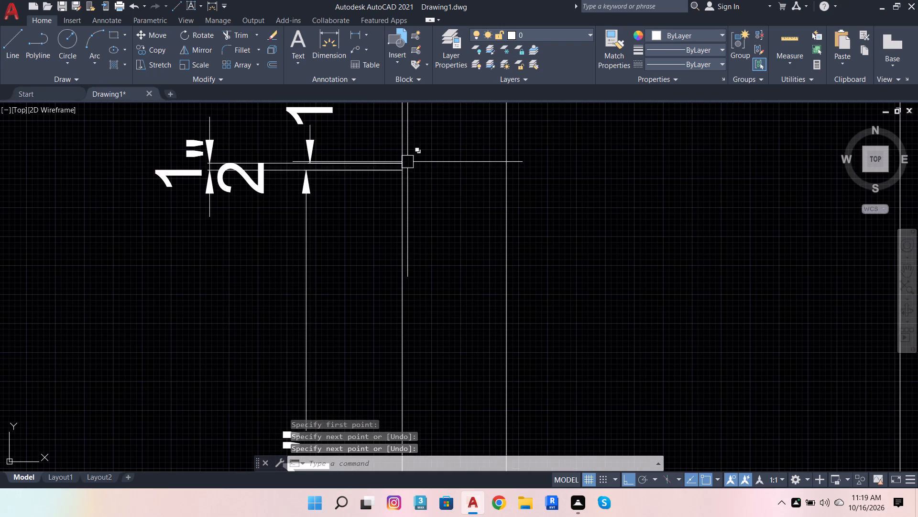
{"action": "key", "text": "space"}
{"action": "left_click", "coordinate": [404, 170]}
{"action": "scroll", "coordinate": [444, 229], "scroll_direction": "down", "scroll_amount": 4}
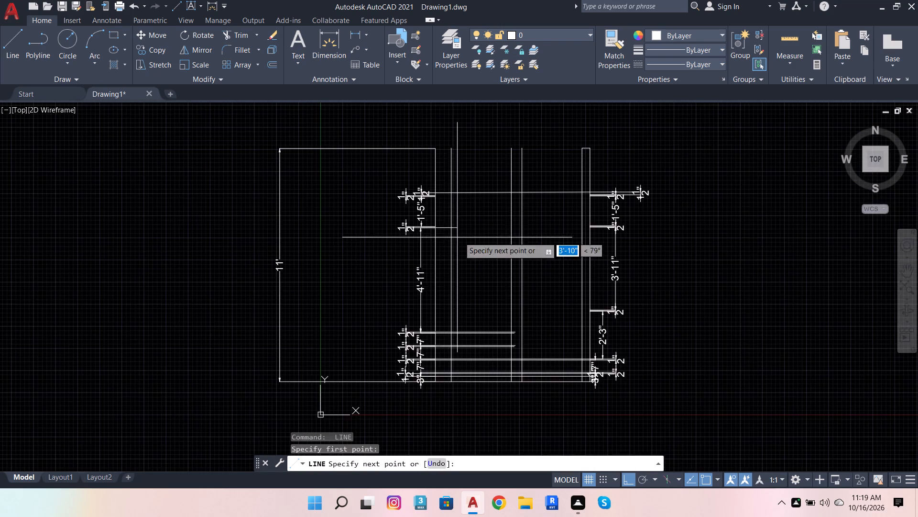
{"action": "scroll", "coordinate": [475, 232], "scroll_direction": "up", "scroll_amount": 3}
{"action": "left_click", "coordinate": [632, 224]}
{"action": "key", "text": "space"}
Draw a horizontal line about 3'-9" long from the left side at the upper edge of the 1/2" shelf above the 4'-11" gap.
{"action": "scroll", "coordinate": [638, 238], "scroll_direction": "down", "scroll_amount": 1}
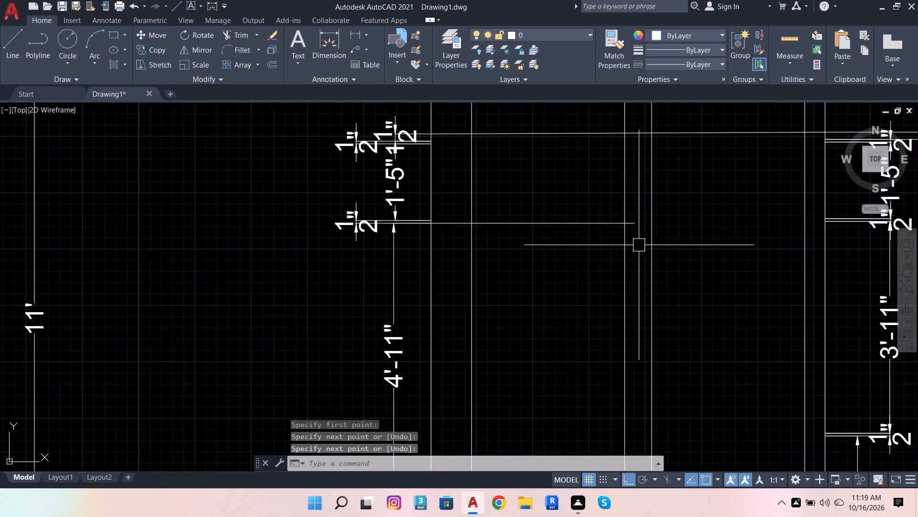
{"action": "scroll", "coordinate": [639, 246], "scroll_direction": "down", "scroll_amount": 2}
{"action": "key", "text": "space"}
{"action": "scroll", "coordinate": [579, 210], "scroll_direction": "up", "scroll_amount": 3}
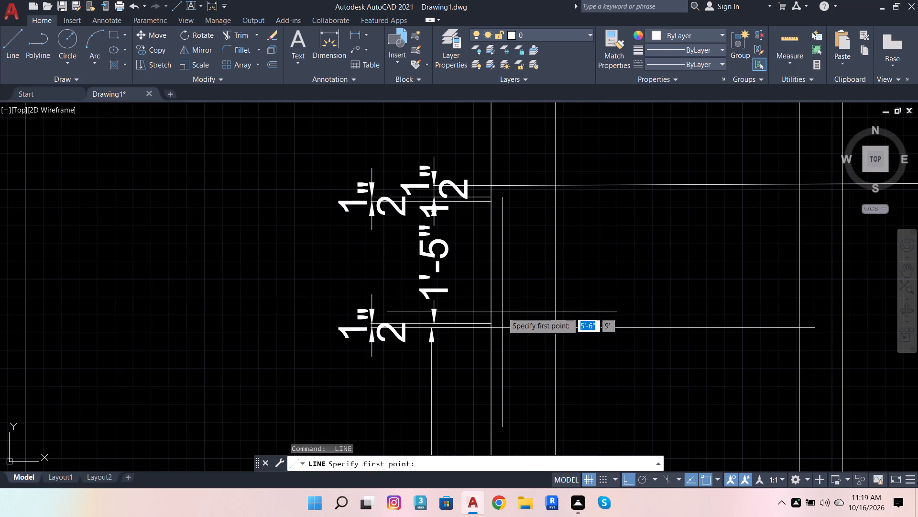
{"action": "scroll", "coordinate": [497, 326], "scroll_direction": "up", "scroll_amount": 2}
{"action": "left_click", "coordinate": [480, 319]}
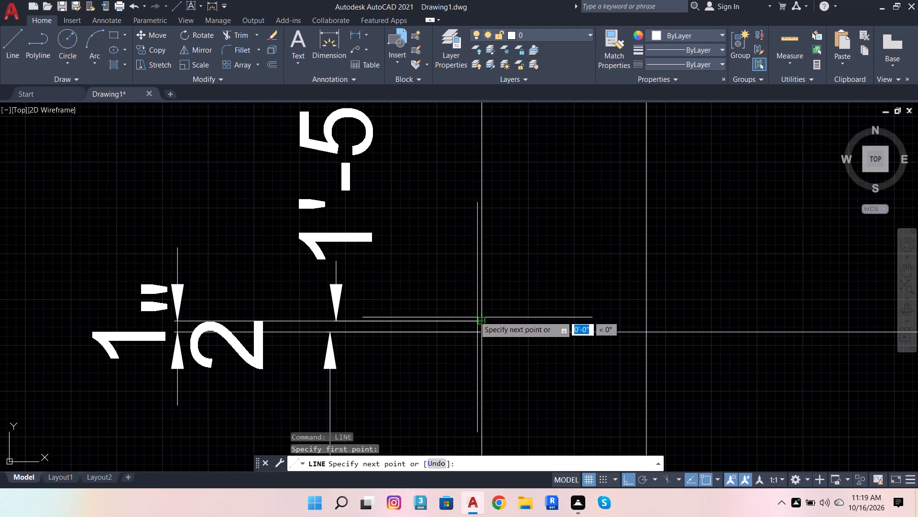
{"action": "scroll", "coordinate": [453, 316], "scroll_direction": "down", "scroll_amount": 4}
{"action": "scroll", "coordinate": [580, 312], "scroll_direction": "up", "scroll_amount": 3}
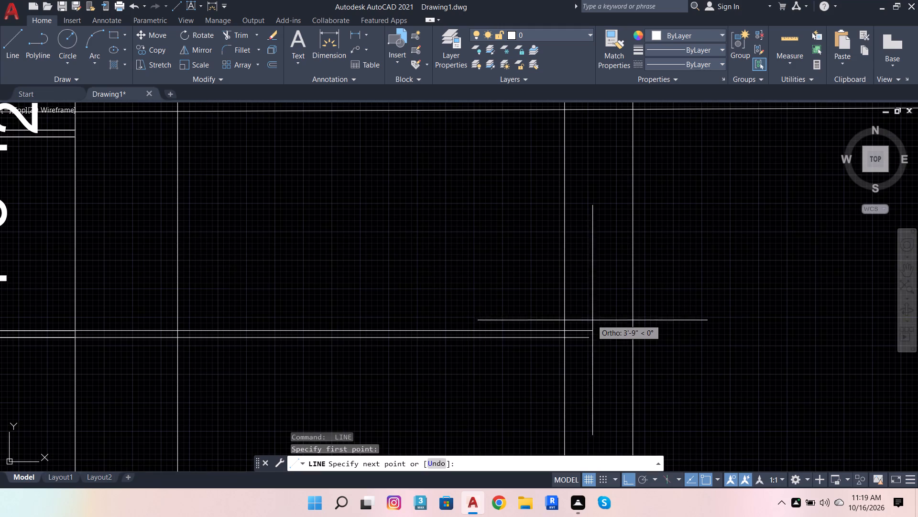
{"action": "left_click", "coordinate": [595, 323]}
{"action": "key", "text": "space"}
Draw a horizontal line about 3'-9" long from the left side at the lower edge of the 1/2" shelf above the 1'-5" gap.
{"action": "scroll", "coordinate": [610, 328], "scroll_direction": "down", "scroll_amount": 2}
{"action": "key", "text": "space"}
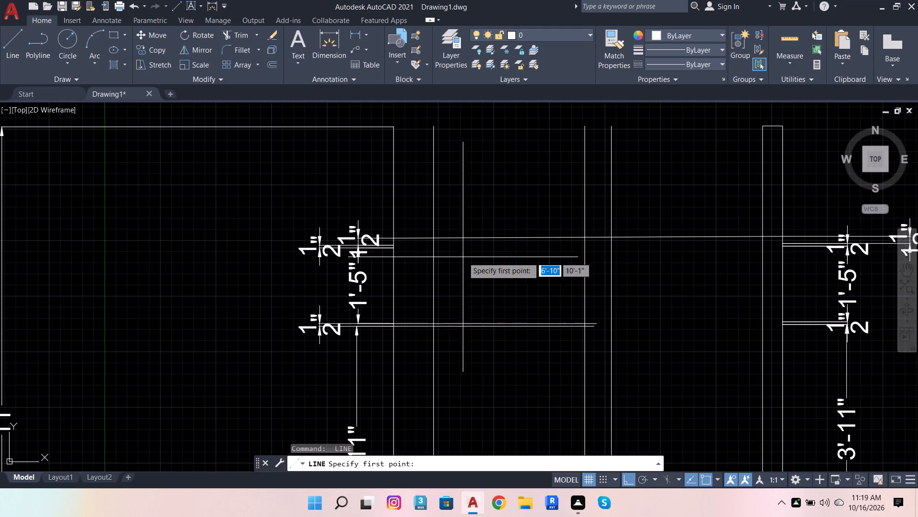
{"action": "scroll", "coordinate": [404, 240], "scroll_direction": "up", "scroll_amount": 3}
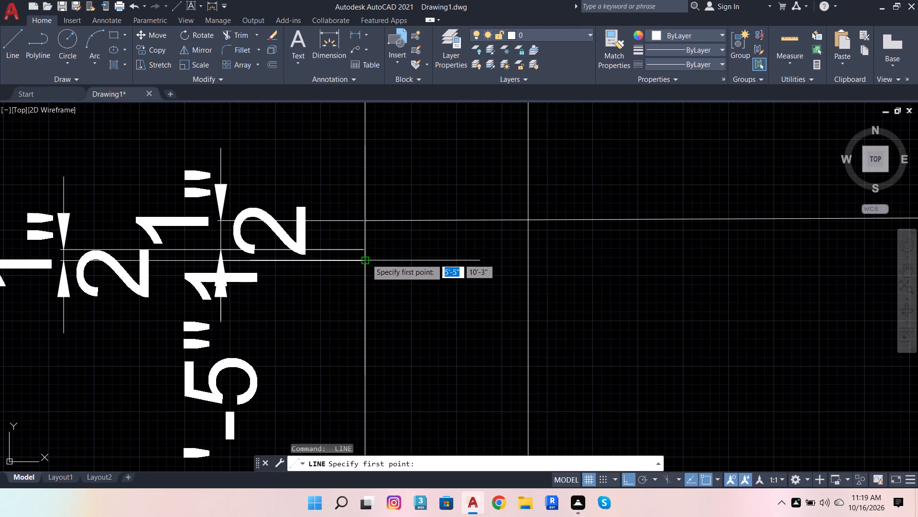
{"action": "left_click", "coordinate": [366, 258]}
{"action": "scroll", "coordinate": [387, 258], "scroll_direction": "down", "scroll_amount": 3}
{"action": "scroll", "coordinate": [579, 265], "scroll_direction": "up", "scroll_amount": 2}
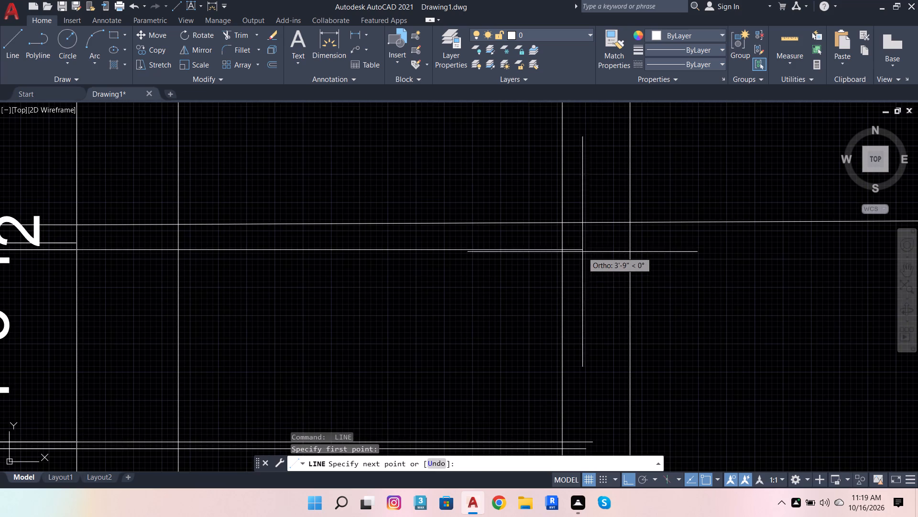
{"action": "left_click", "coordinate": [581, 251]}
{"action": "key", "text": "space"}
Draw a horizontal line from the left side at the upper edge of the 1/2" shelf above the 1'-5" gap, past the first middle vertical.
{"action": "scroll", "coordinate": [516, 296], "scroll_direction": "down", "scroll_amount": 2}
{"action": "key", "text": "space"}
{"action": "scroll", "coordinate": [324, 278], "scroll_direction": "up", "scroll_amount": 2}
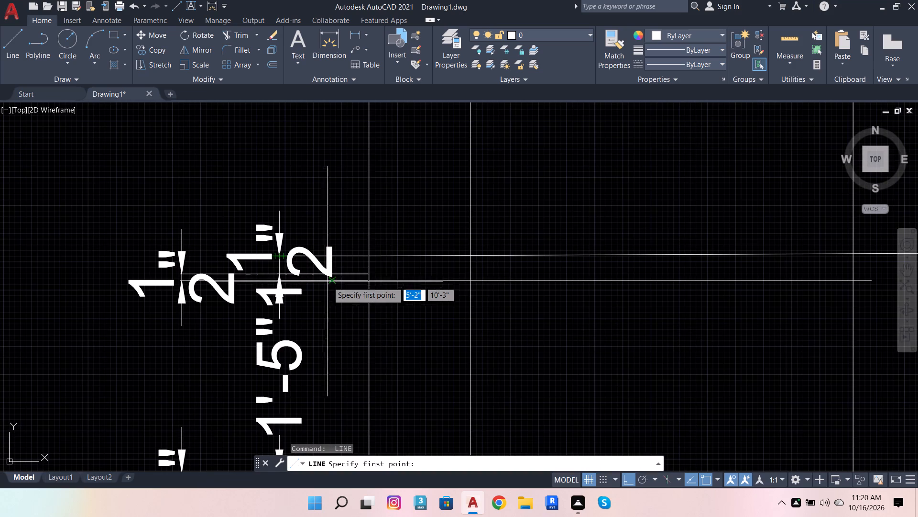
{"action": "left_click", "coordinate": [366, 275]}
{"action": "scroll", "coordinate": [373, 283], "scroll_direction": "down", "scroll_amount": 2}
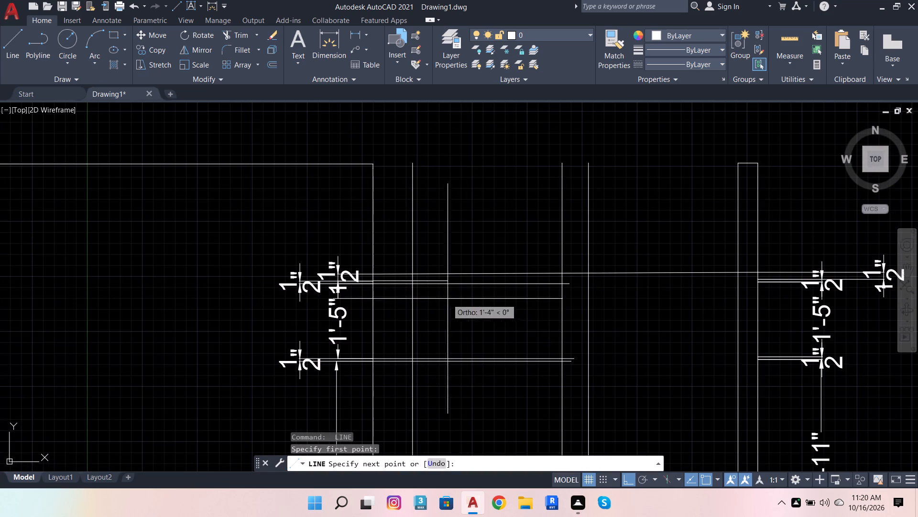
{"action": "scroll", "coordinate": [561, 283], "scroll_direction": "up", "scroll_amount": 2}
{"action": "left_click", "coordinate": [594, 275]}
{"action": "key", "text": "space"}
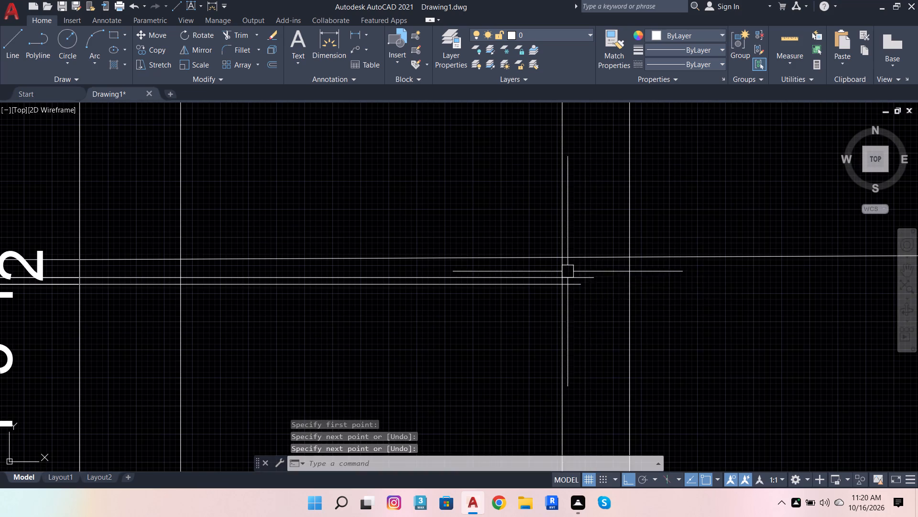
Trim the overhanging ends of the third and fourth shelf lines back to the first middle vertical.
{"action": "scroll", "coordinate": [560, 275], "scroll_direction": "down", "scroll_amount": 5}
{"action": "scroll", "coordinate": [542, 404], "scroll_direction": "up", "scroll_amount": 3}
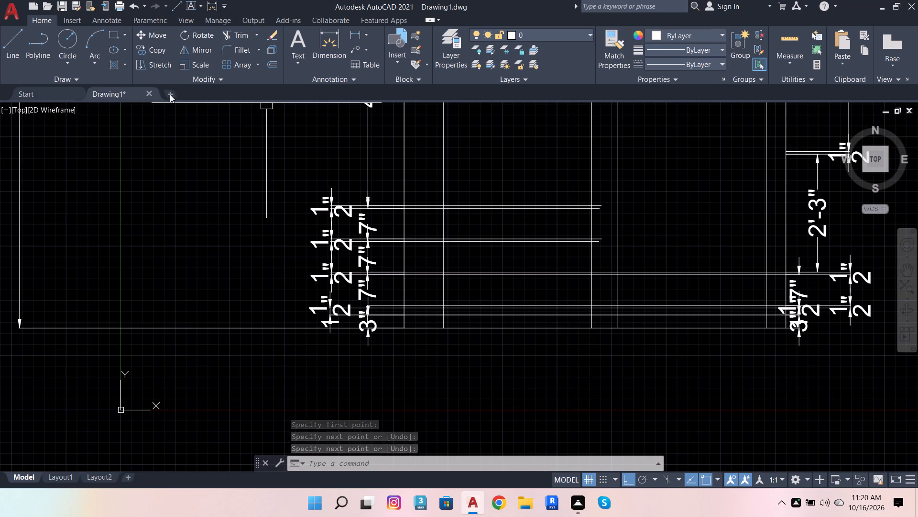
{"action": "left_click", "coordinate": [235, 31]}
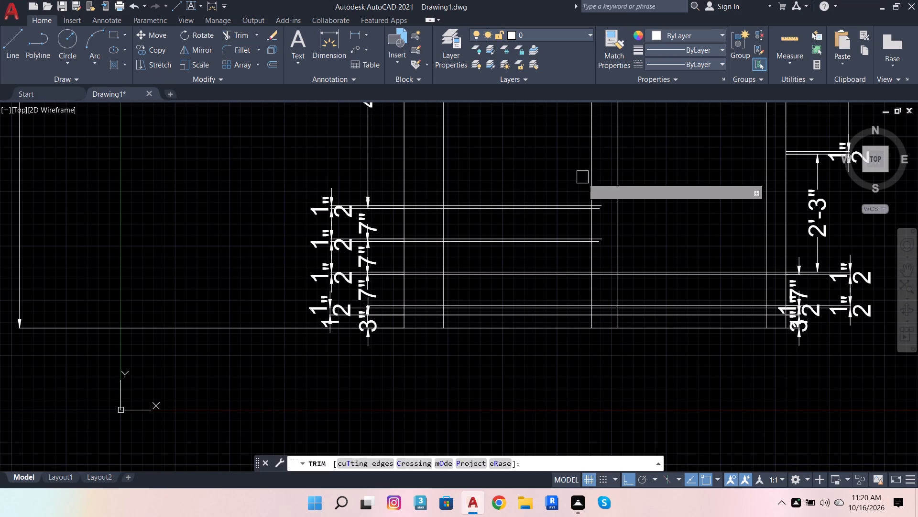
{"action": "scroll", "coordinate": [606, 210], "scroll_direction": "up", "scroll_amount": 1}
{"action": "left_click", "coordinate": [593, 209]}
{"action": "left_click", "coordinate": [604, 195]}
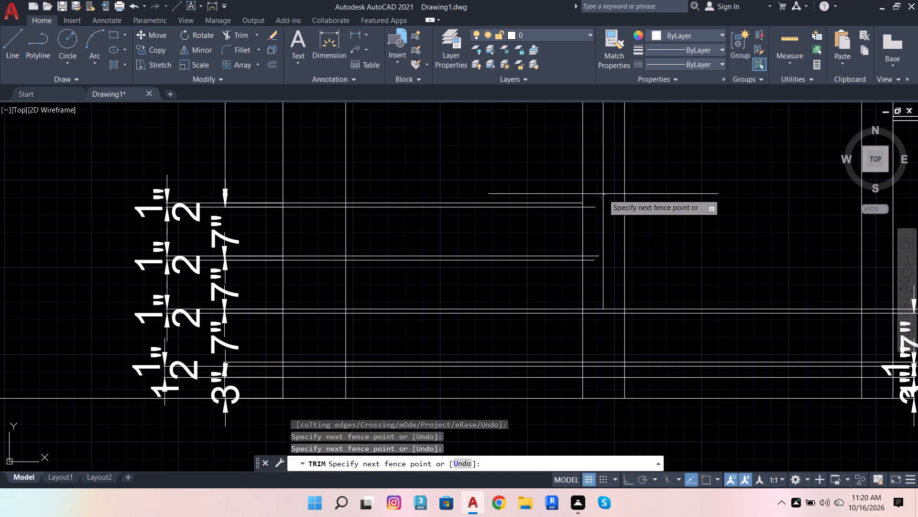
{"action": "left_click", "coordinate": [594, 207]}
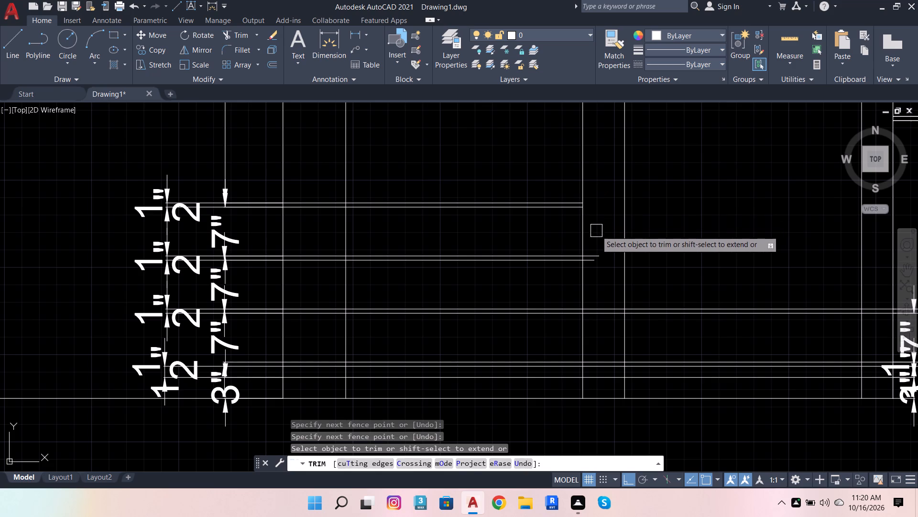
{"action": "left_click", "coordinate": [596, 231]}
{"action": "left_click", "coordinate": [594, 262]}
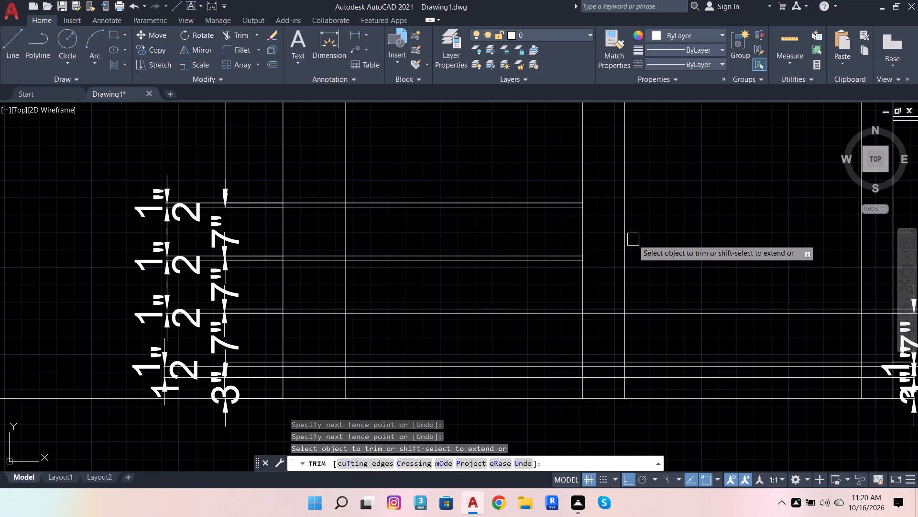
Trim the lines of the two lowest shelves and the 3" base level between the two middle verticals.
{"action": "left_click", "coordinate": [605, 290]}
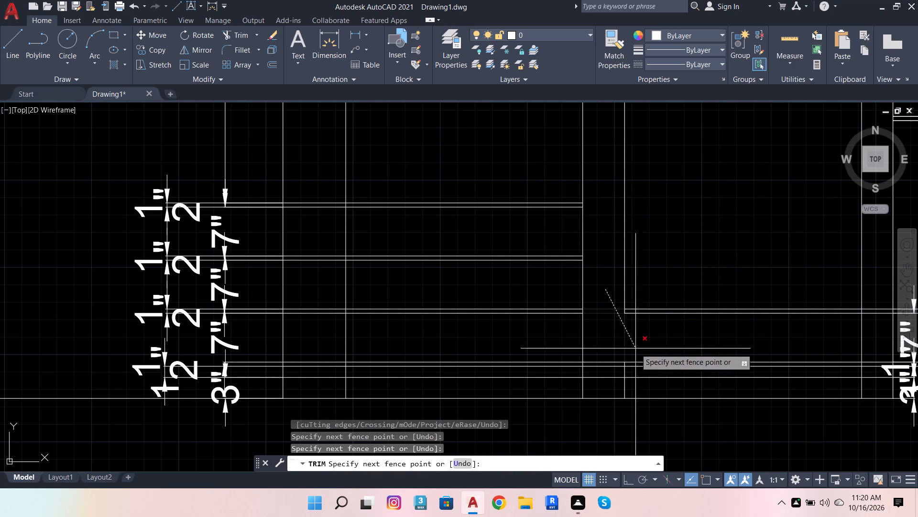
{"action": "left_click", "coordinate": [606, 382]}
{"action": "scroll", "coordinate": [617, 396], "scroll_direction": "down", "scroll_amount": 2}
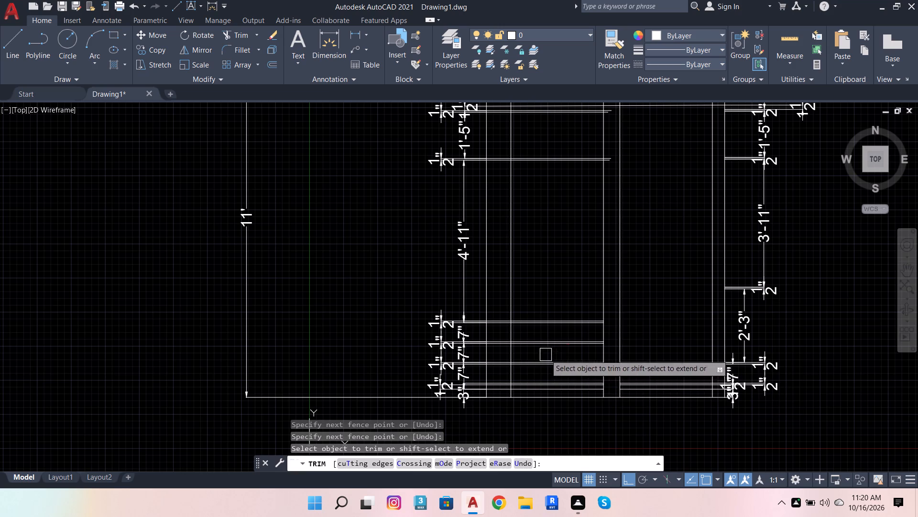
Trim the lines of the four lower shelves and the 3" base level between the left side panel's two verticals.
{"action": "scroll", "coordinate": [494, 330], "scroll_direction": "up", "scroll_amount": 2}
{"action": "left_click", "coordinate": [506, 269]}
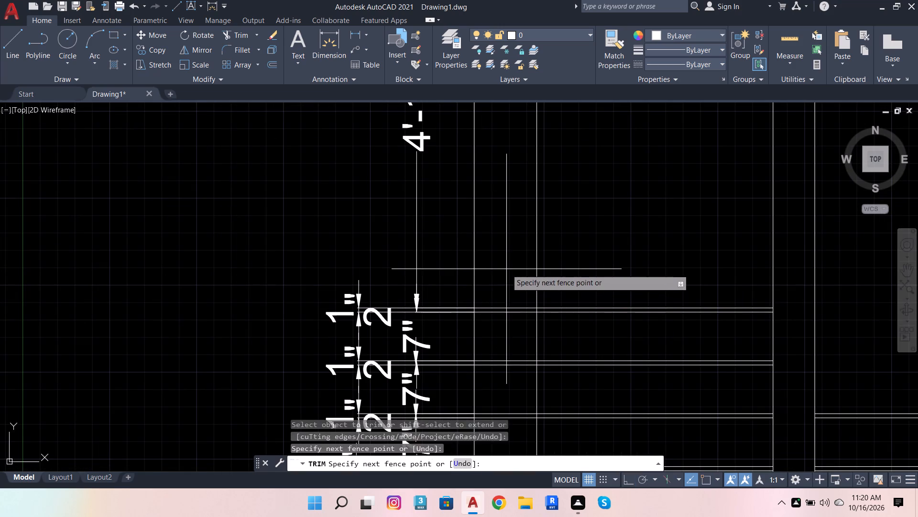
{"action": "scroll", "coordinate": [506, 269], "scroll_direction": "down", "scroll_amount": 2}
{"action": "scroll", "coordinate": [498, 349], "scroll_direction": "up", "scroll_amount": 1}
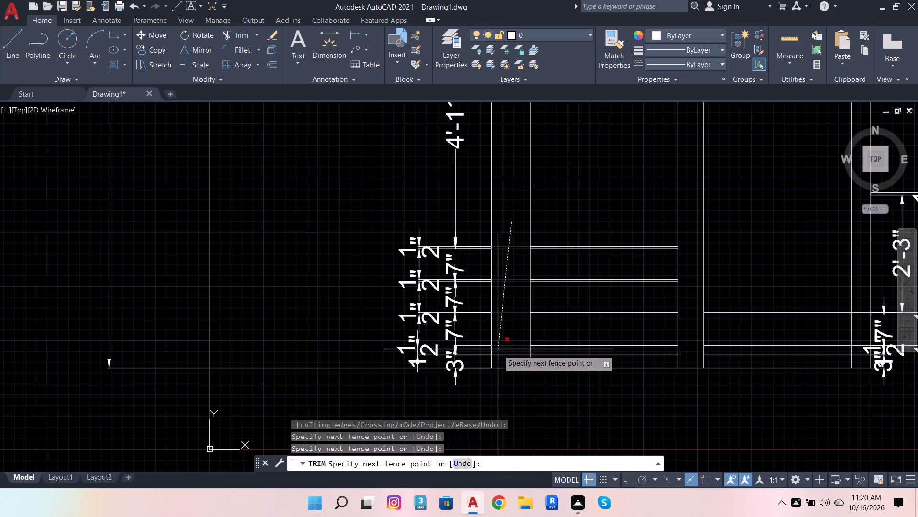
{"action": "scroll", "coordinate": [508, 348], "scroll_direction": "up", "scroll_amount": 1}
{"action": "left_click", "coordinate": [508, 348]}
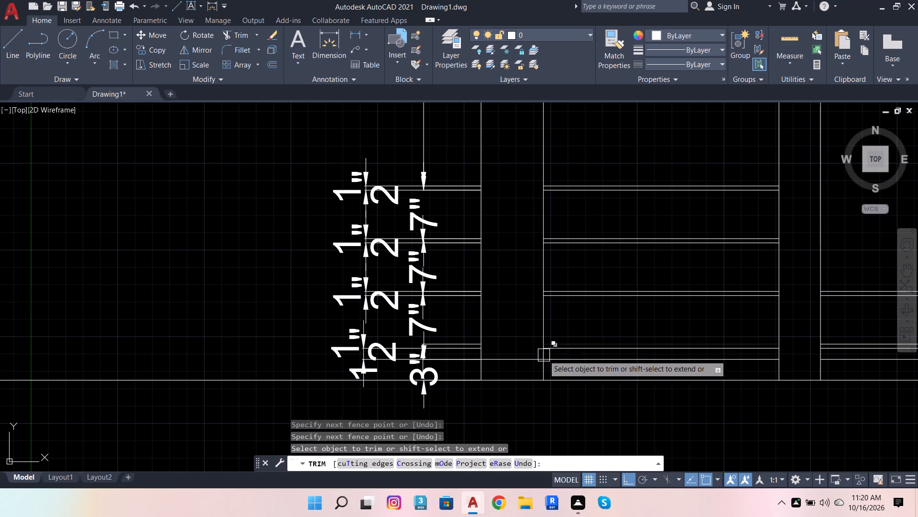
{"action": "left_click", "coordinate": [514, 361]}
Trim the lines of the two lowest shelves and the base level between the right side panel's two verticals.
{"action": "scroll", "coordinate": [508, 335], "scroll_direction": "down", "scroll_amount": 2}
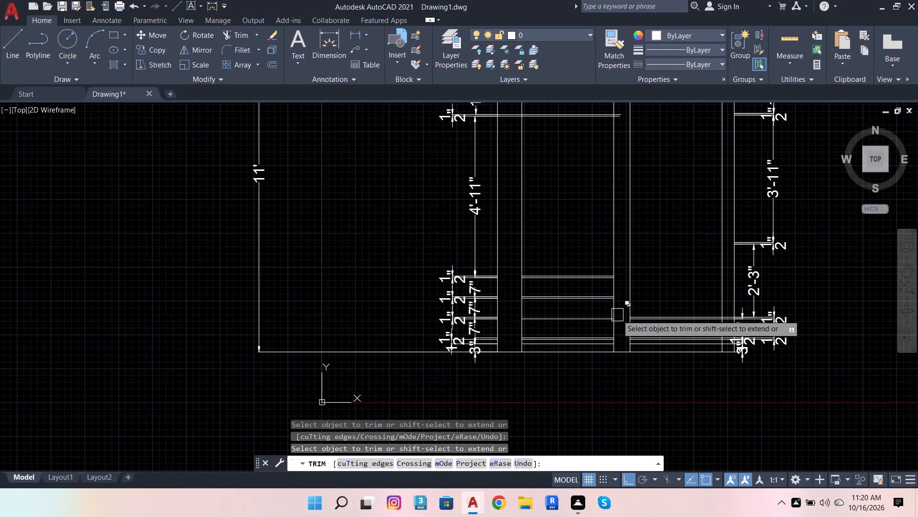
{"action": "scroll", "coordinate": [750, 351], "scroll_direction": "up", "scroll_amount": 2}
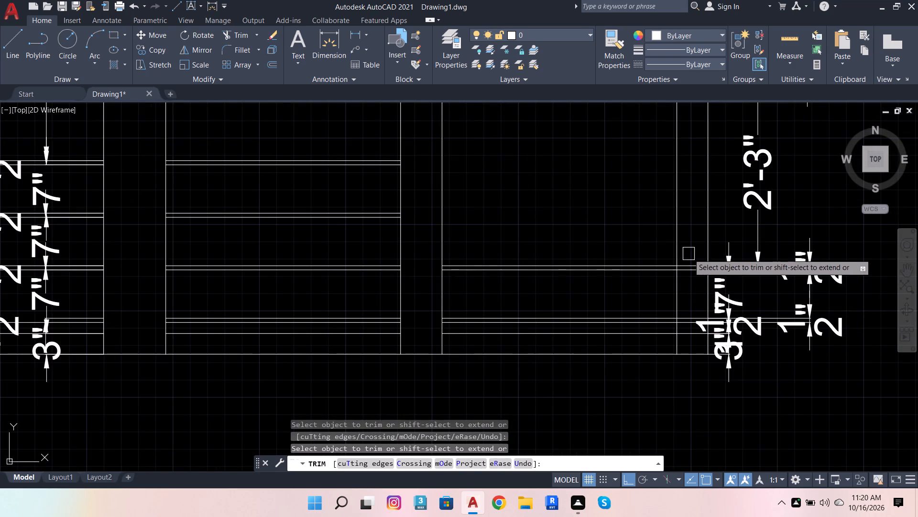
{"action": "left_click", "coordinate": [687, 244]}
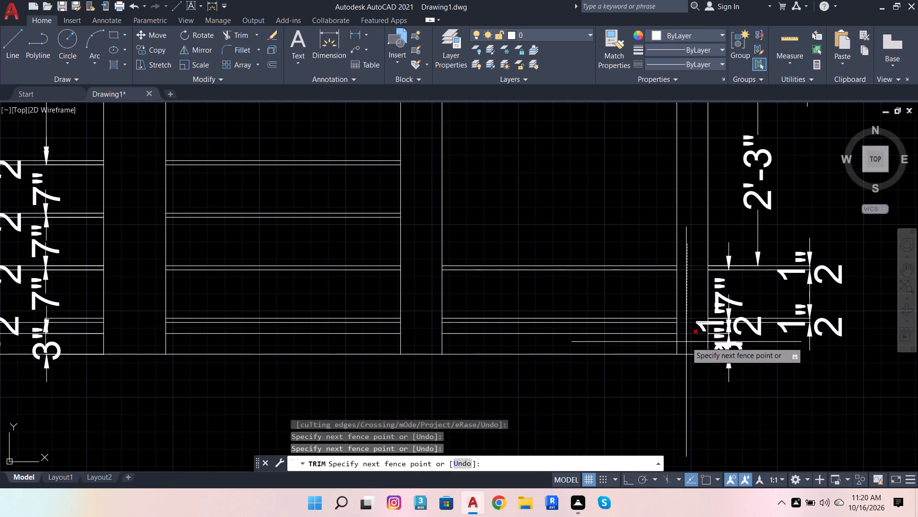
{"action": "left_click", "coordinate": [686, 342]}
{"action": "scroll", "coordinate": [701, 337], "scroll_direction": "up", "scroll_amount": 2}
{"action": "scroll", "coordinate": [710, 329], "scroll_direction": "down", "scroll_amount": 2}
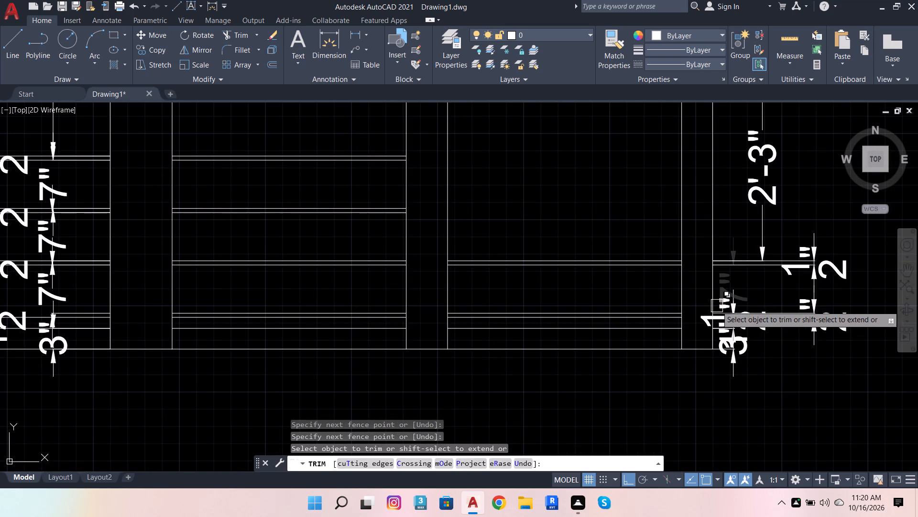
{"action": "scroll", "coordinate": [787, 264], "scroll_direction": "up", "scroll_amount": 1}
{"action": "scroll", "coordinate": [706, 349], "scroll_direction": "down", "scroll_amount": 2}
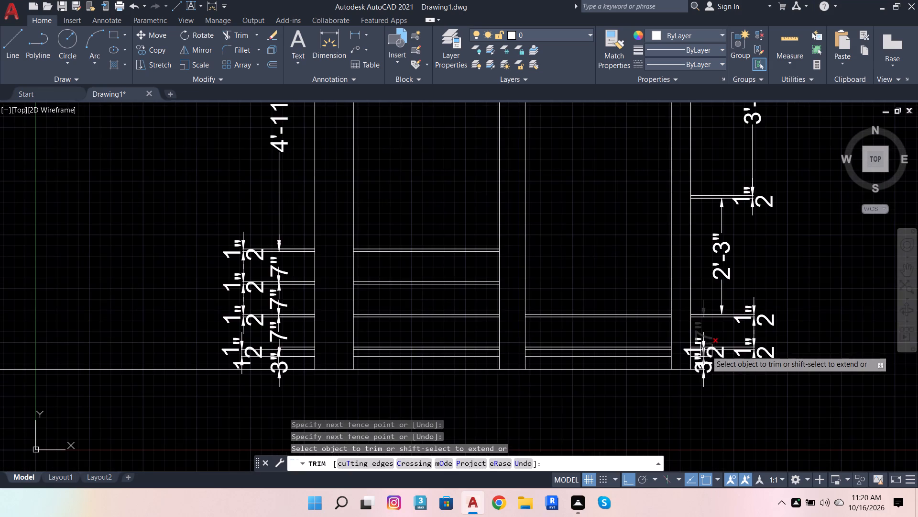
{"action": "scroll", "coordinate": [700, 330], "scroll_direction": "down", "scroll_amount": 1}
{"action": "scroll", "coordinate": [715, 247], "scroll_direction": "up", "scroll_amount": 2}
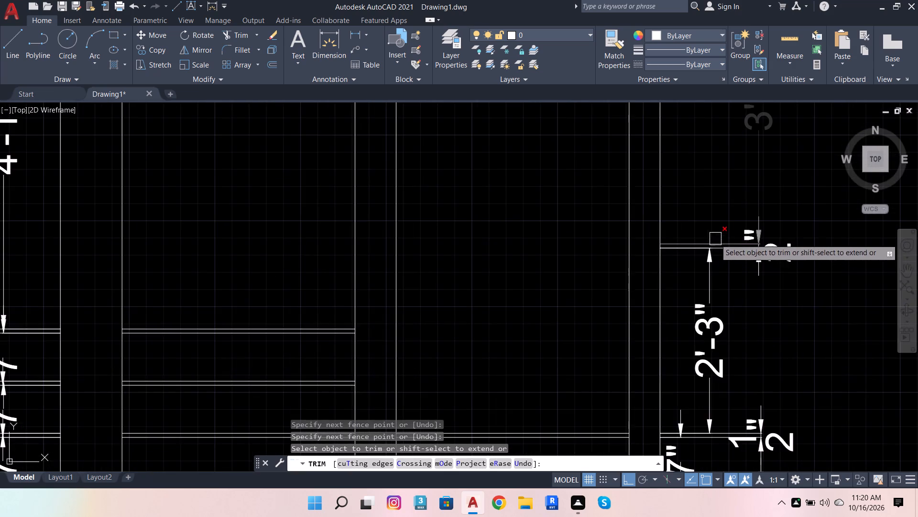
{"action": "scroll", "coordinate": [742, 248], "scroll_direction": "down", "scroll_amount": 2}
{"action": "key", "text": "Escape"}
{"action": "key", "text": "Escape"}
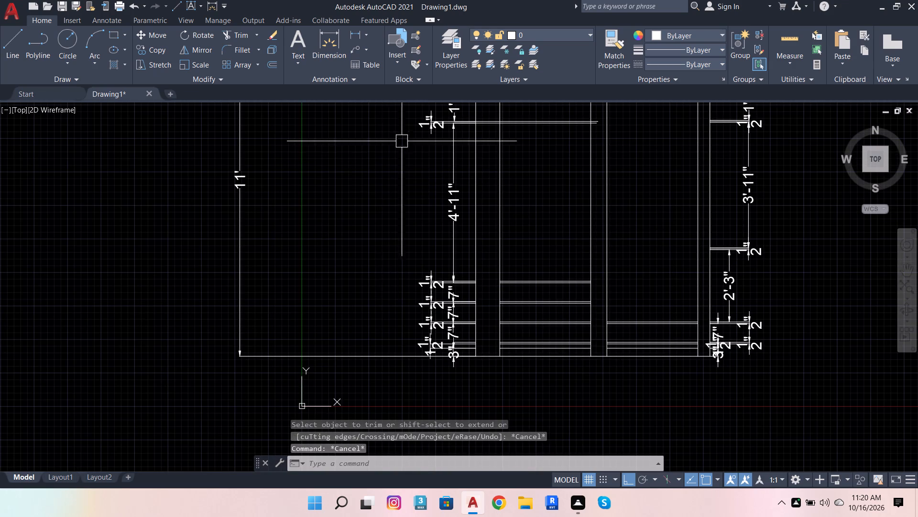
Trim the overhanging ends of the two upper shelves' lines back to the first middle vertical.
{"action": "scroll", "coordinate": [475, 257], "scroll_direction": "down", "scroll_amount": 2}
{"action": "scroll", "coordinate": [514, 167], "scroll_direction": "up", "scroll_amount": 3}
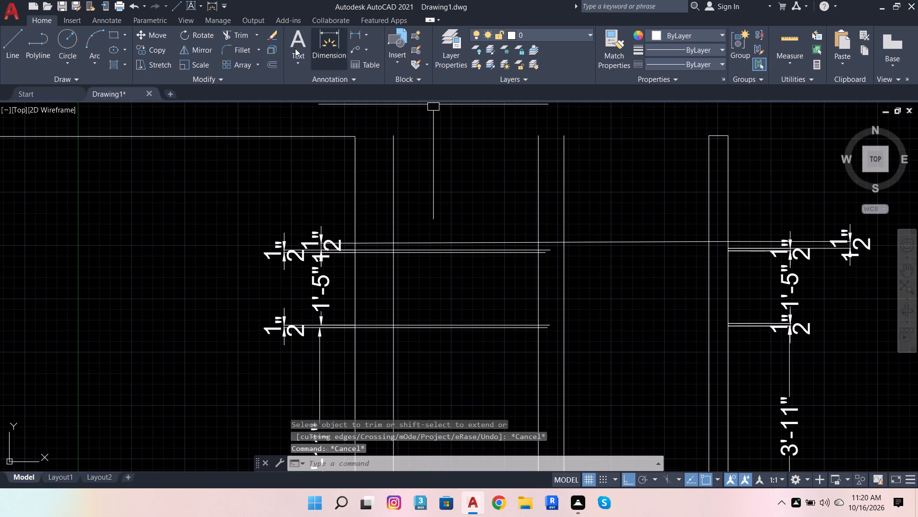
{"action": "left_click", "coordinate": [242, 32]}
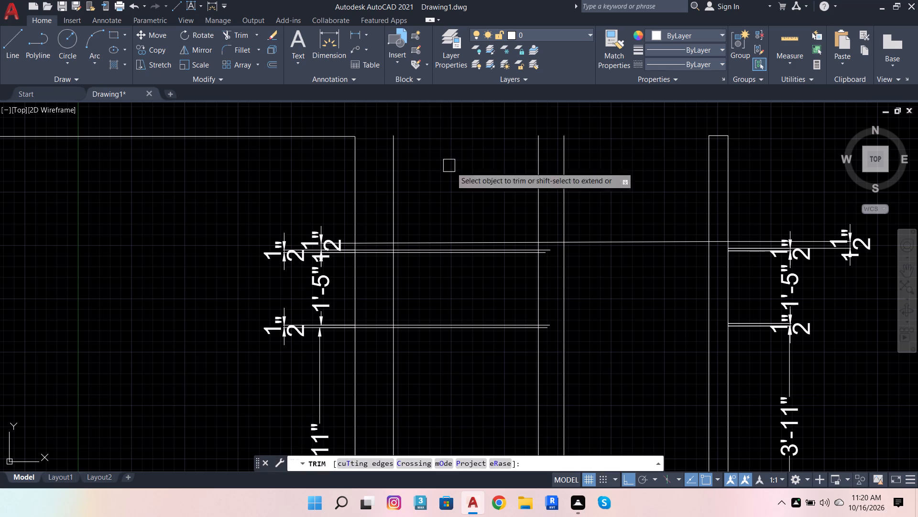
{"action": "scroll", "coordinate": [543, 267], "scroll_direction": "up", "scroll_amount": 3}
{"action": "left_click", "coordinate": [538, 227]}
{"action": "left_click", "coordinate": [546, 202]}
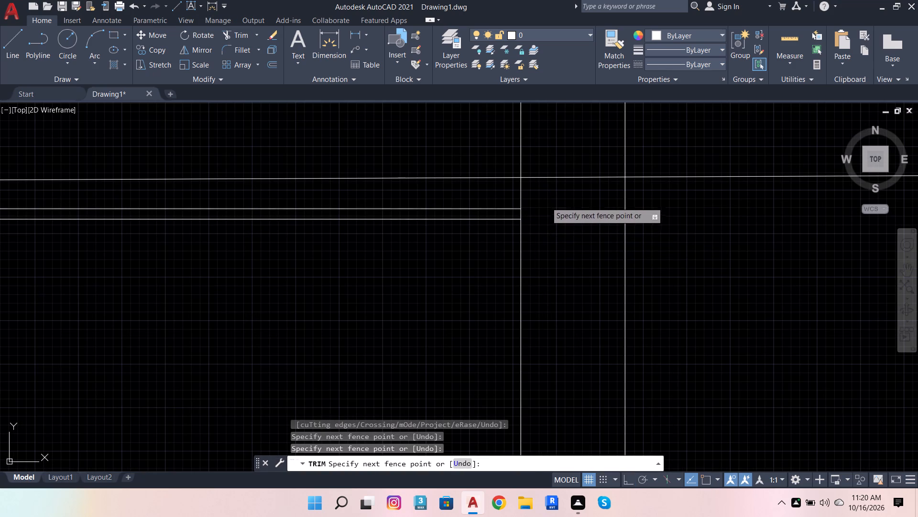
{"action": "scroll", "coordinate": [537, 221], "scroll_direction": "down", "scroll_amount": 4}
{"action": "scroll", "coordinate": [525, 276], "scroll_direction": "down", "scroll_amount": 3}
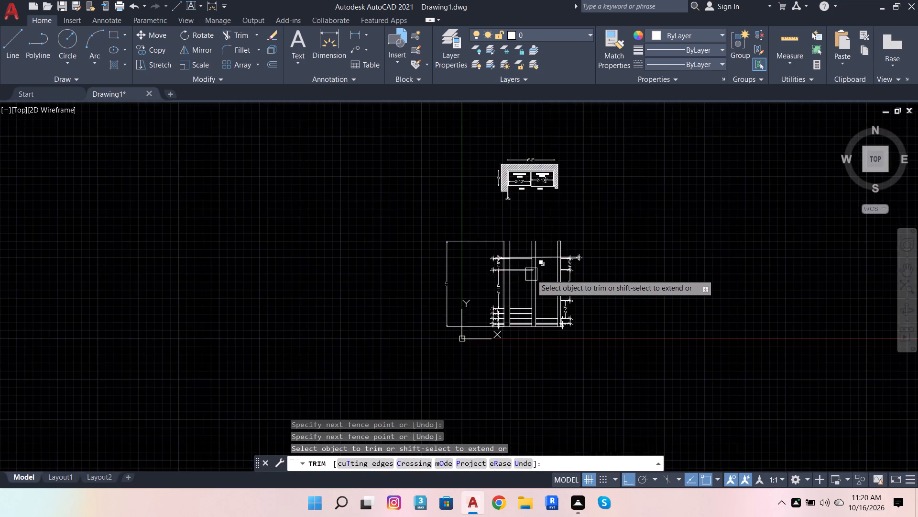
{"action": "scroll", "coordinate": [529, 277], "scroll_direction": "up", "scroll_amount": 4}
{"action": "scroll", "coordinate": [546, 238], "scroll_direction": "up", "scroll_amount": 3}
{"action": "left_click", "coordinate": [546, 218]}
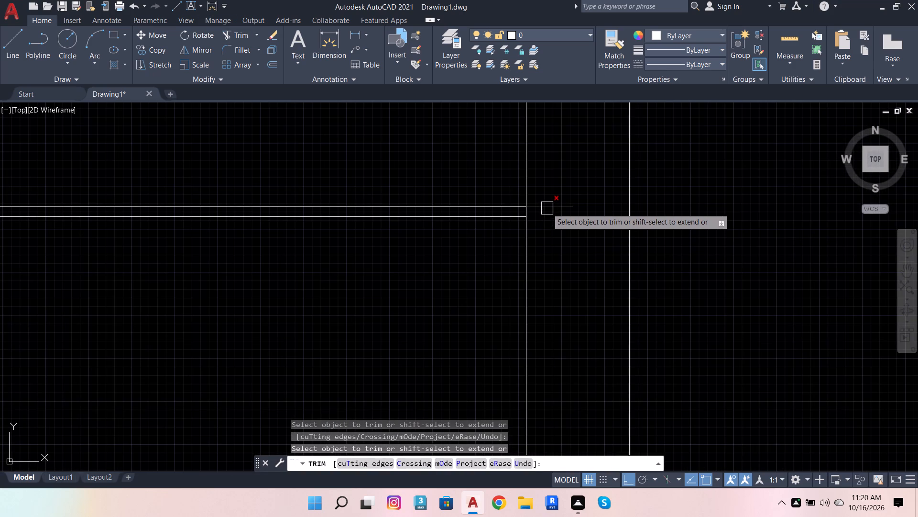
{"action": "left_click", "coordinate": [548, 208]}
Extend both lines of the shelf above the 1'-5" gap across the middle verticals to the right side panel's inner vertical.
{"action": "scroll", "coordinate": [558, 211], "scroll_direction": "down", "scroll_amount": 3}
{"action": "scroll", "coordinate": [560, 271], "scroll_direction": "down", "scroll_amount": 2}
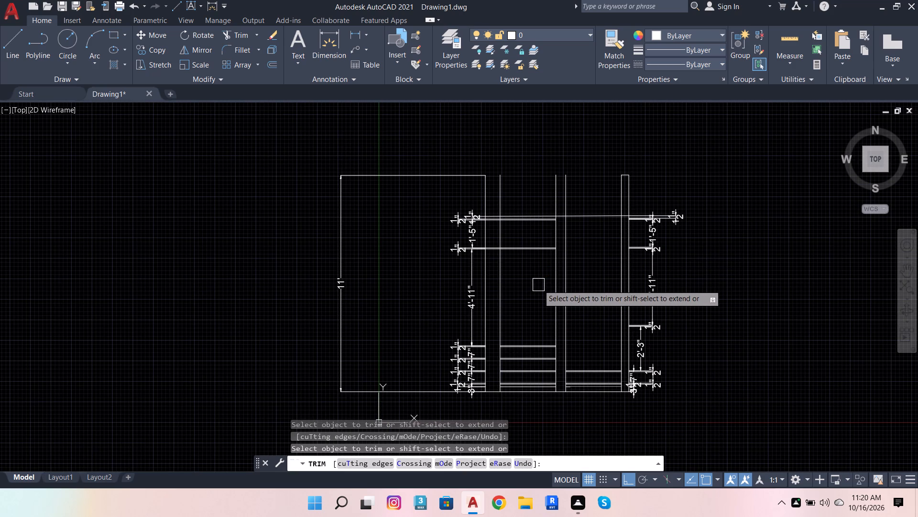
{"action": "scroll", "coordinate": [539, 225], "scroll_direction": "up", "scroll_amount": 3}
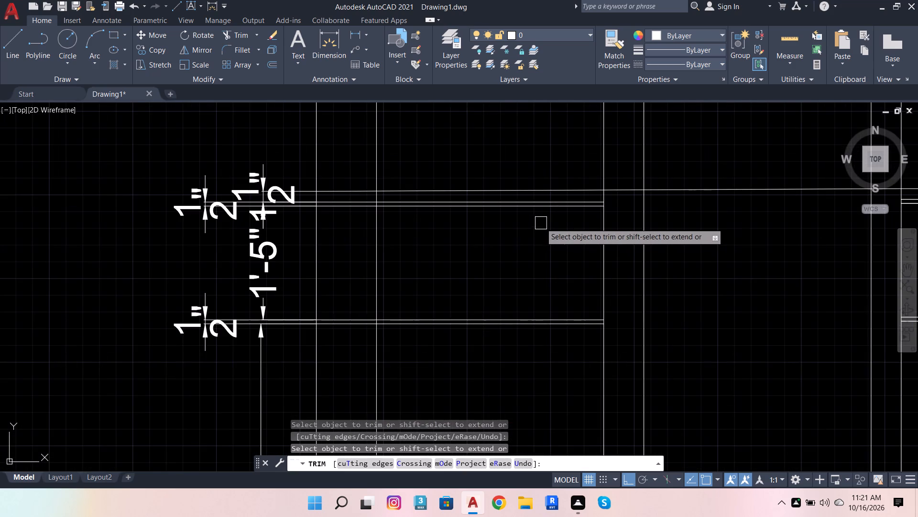
{"action": "scroll", "coordinate": [541, 223], "scroll_direction": "down", "scroll_amount": 1}
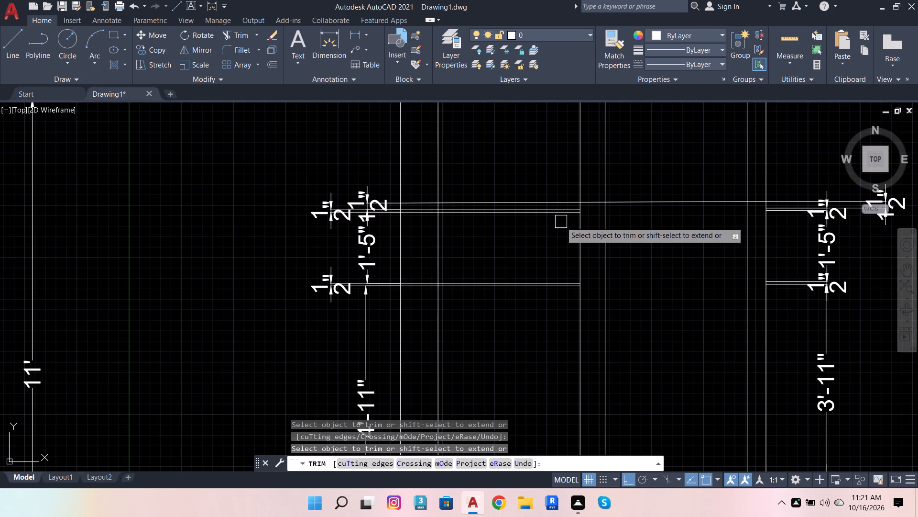
{"action": "left_click", "coordinate": [559, 212], "text": "shift"}
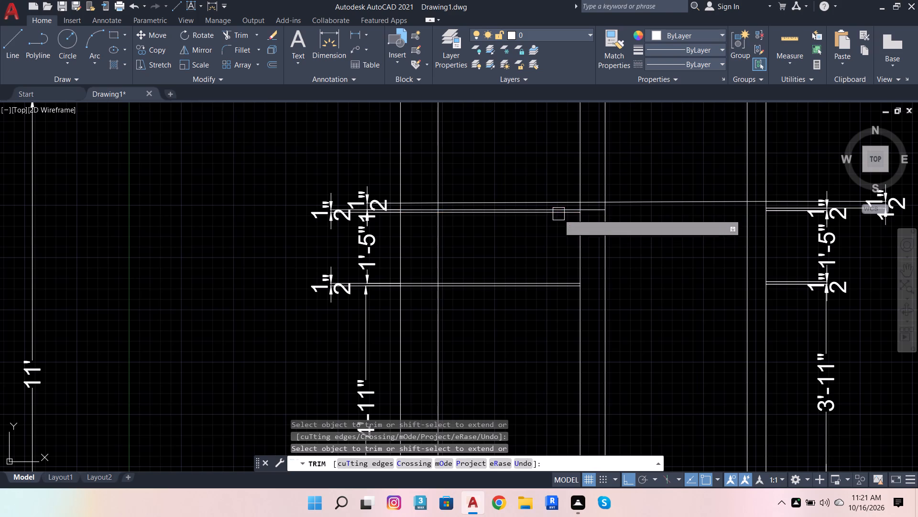
{"action": "left_click", "coordinate": [557, 218], "text": "shift"}
{"action": "left_click", "coordinate": [562, 217], "text": "shift"}
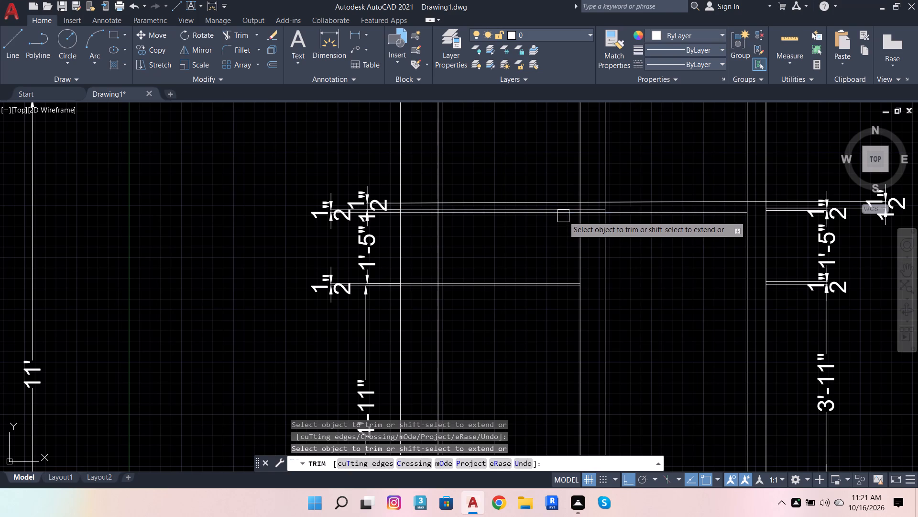
{"action": "left_click", "coordinate": [565, 215], "text": "shift"}
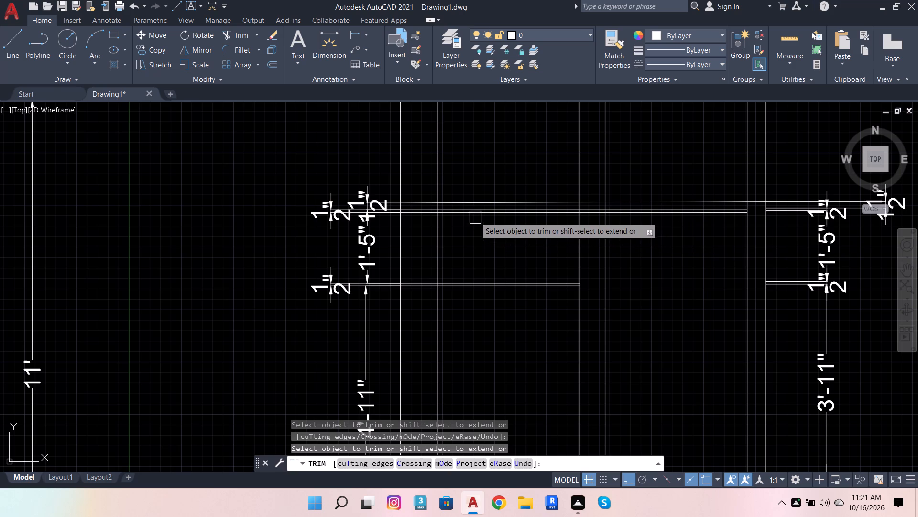
Trim the lines of the two upper shelves and the line above them between the left side panel's two verticals.
{"action": "left_click", "coordinate": [430, 225]}
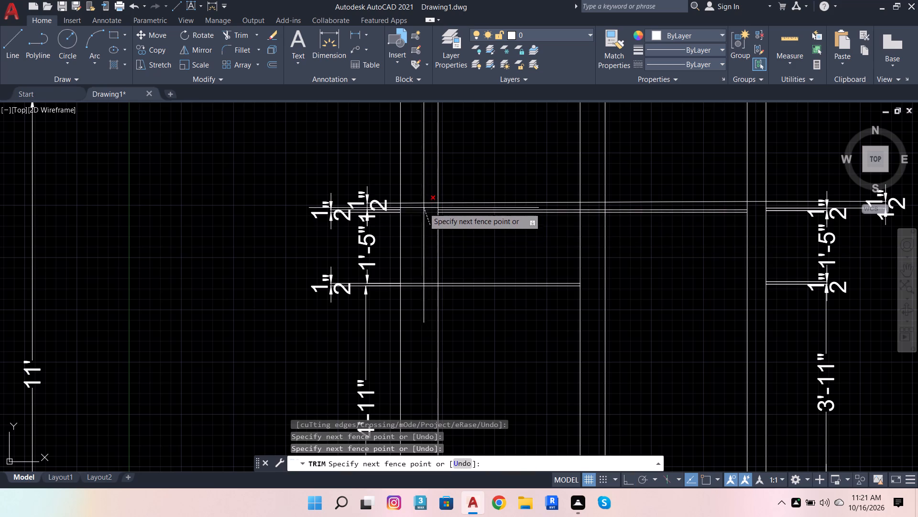
{"action": "left_click", "coordinate": [429, 194]}
{"action": "left_click", "coordinate": [427, 264]}
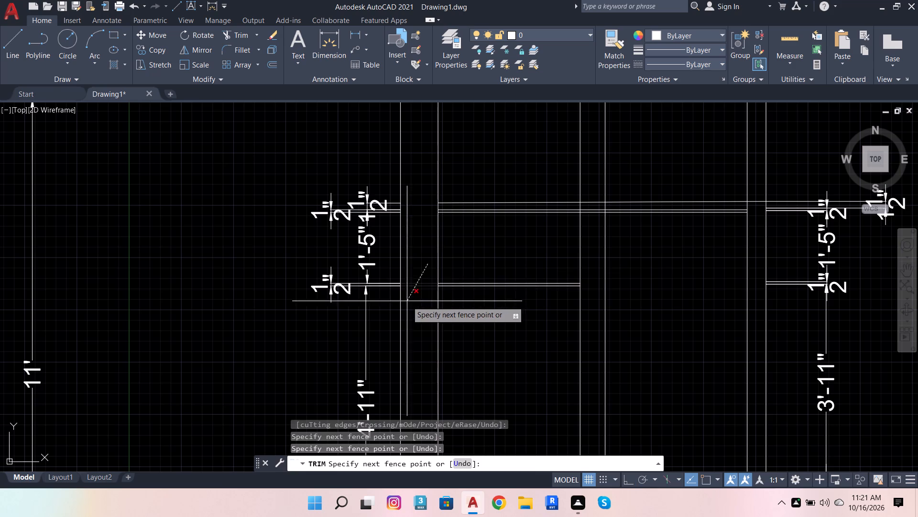
{"action": "left_click", "coordinate": [411, 309]}
Trim the long line above the top shelf between the right side panel's two verticals.
{"action": "scroll", "coordinate": [419, 286], "scroll_direction": "down", "scroll_amount": 1}
{"action": "scroll", "coordinate": [610, 227], "scroll_direction": "up", "scroll_amount": 1}
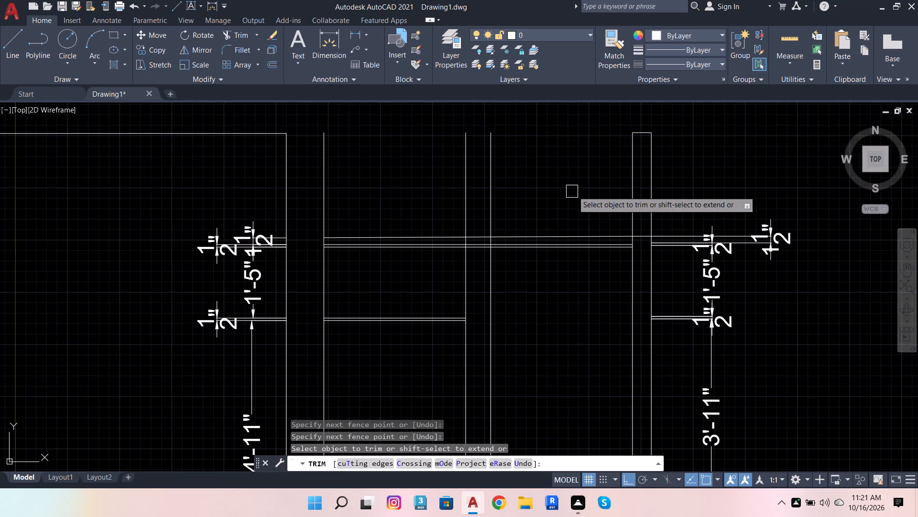
{"action": "scroll", "coordinate": [650, 234], "scroll_direction": "up", "scroll_amount": 1}
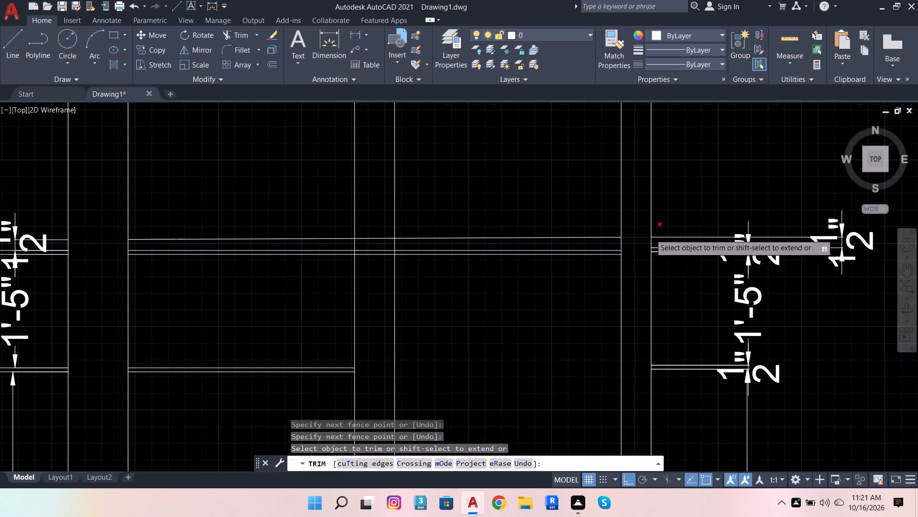
{"action": "scroll", "coordinate": [637, 242], "scroll_direction": "up", "scroll_amount": 1}
{"action": "left_click", "coordinate": [638, 236]}
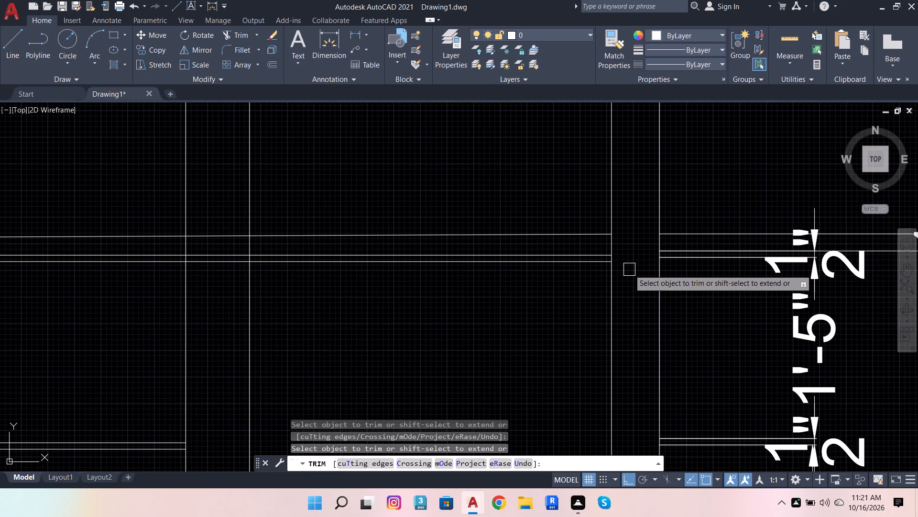
{"action": "scroll", "coordinate": [658, 251], "scroll_direction": "down", "scroll_amount": 2}
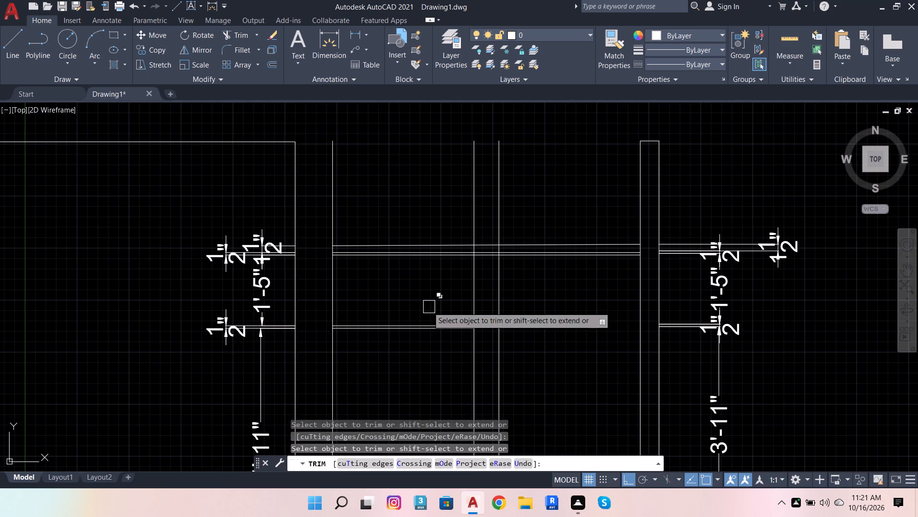
{"action": "scroll", "coordinate": [487, 243], "scroll_direction": "down", "scroll_amount": 1}
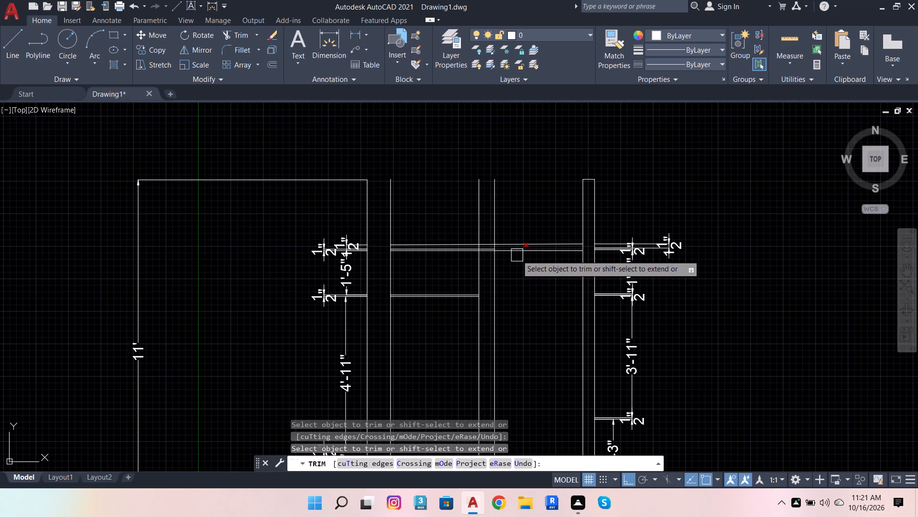
{"action": "key", "text": "Escape"}
{"action": "key", "text": "Escape"}
{"action": "key", "text": "Escape"}
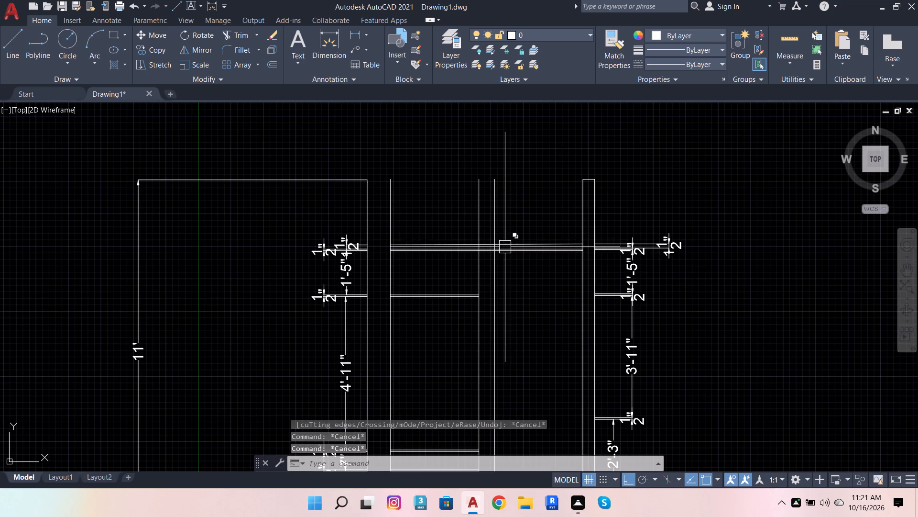
Erase the two middle verticals of the elevation.
{"action": "left_click", "coordinate": [518, 218]}
{"action": "left_click", "coordinate": [459, 159]}
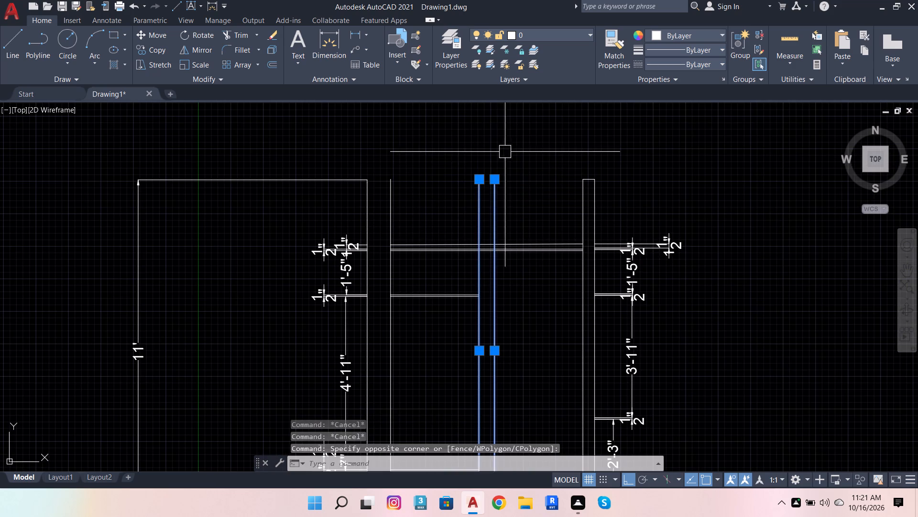
{"action": "scroll", "coordinate": [548, 152], "scroll_direction": "down", "scroll_amount": 2}
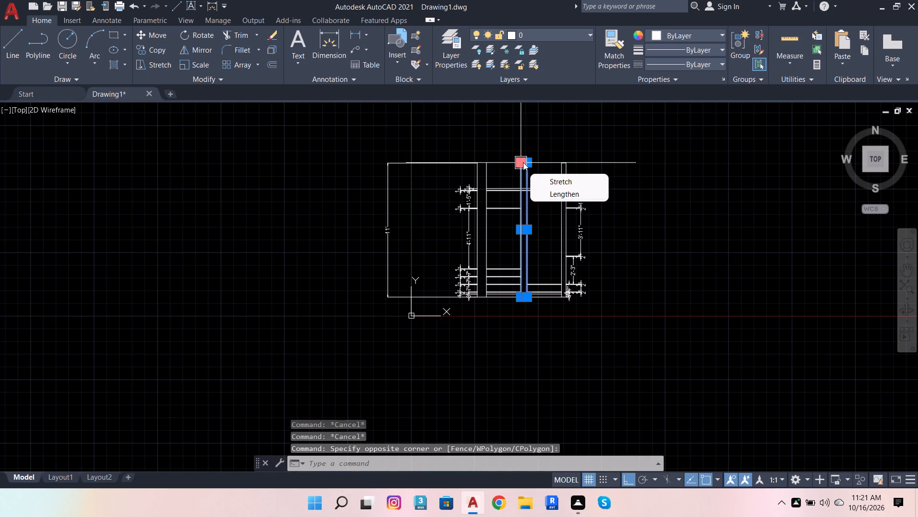
{"action": "key", "text": "shift+Delete"}
{"action": "key", "text": "shift+Delete"}
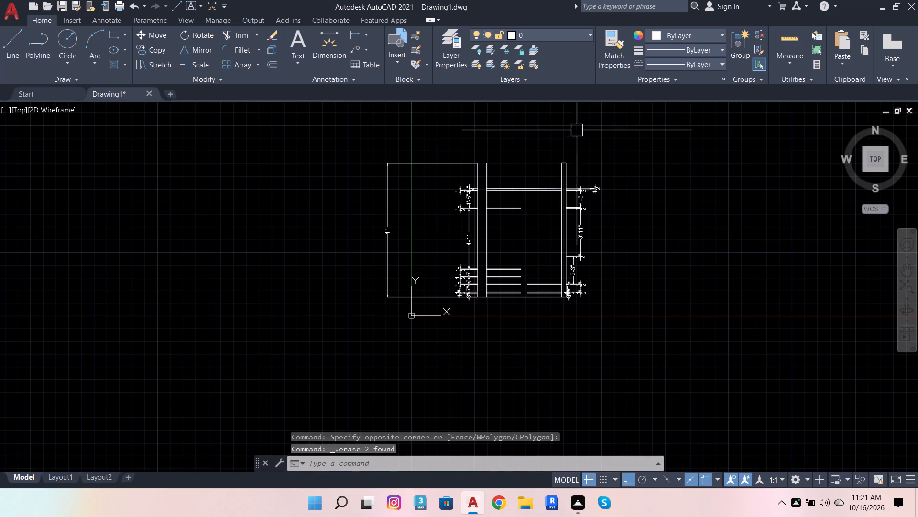
Offset the inner verticals of the left and right side panels inward by 1.6.
{"action": "scroll", "coordinate": [525, 169], "scroll_direction": "up", "scroll_amount": 2}
{"action": "left_click", "coordinate": [428, 151]}
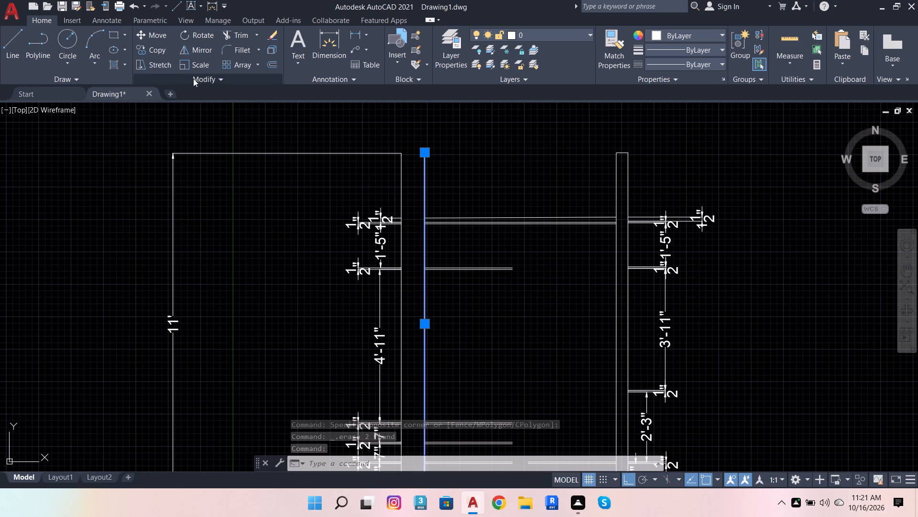
{"action": "left_click", "coordinate": [274, 66]}
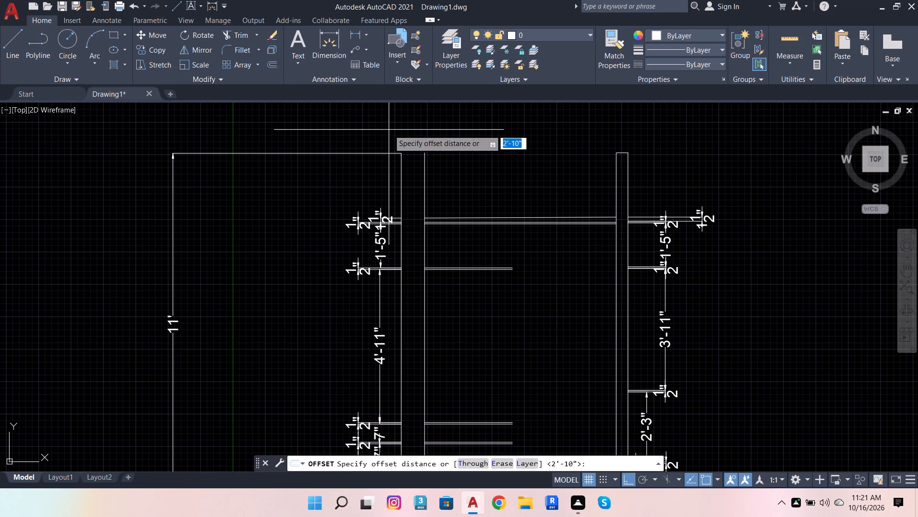
{"action": "left_click", "coordinate": [426, 151]}
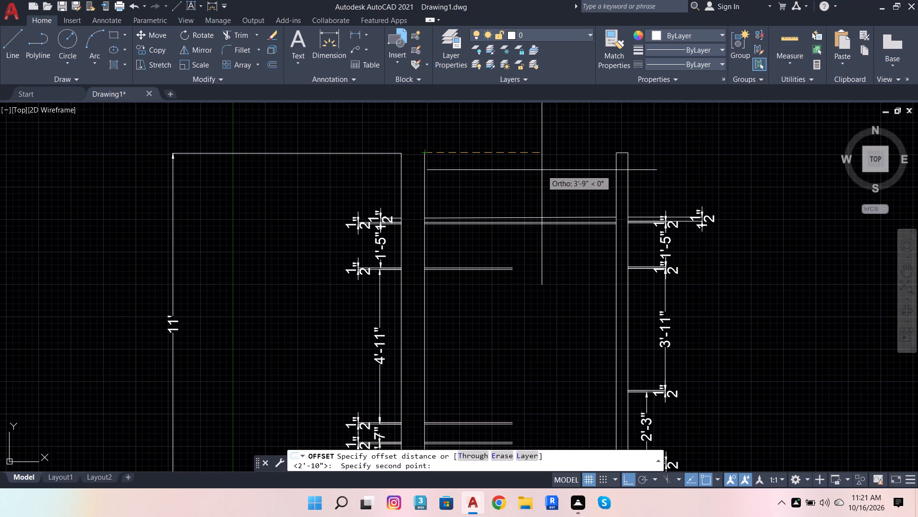
{"action": "type", "text": "1'.6"}
{"action": "key", "text": "BackSpace"}
{"action": "key", "text": "BackSpace"}
{"action": "key", "text": "BackSpace"}
{"action": "key", "text": "BackSpace"}
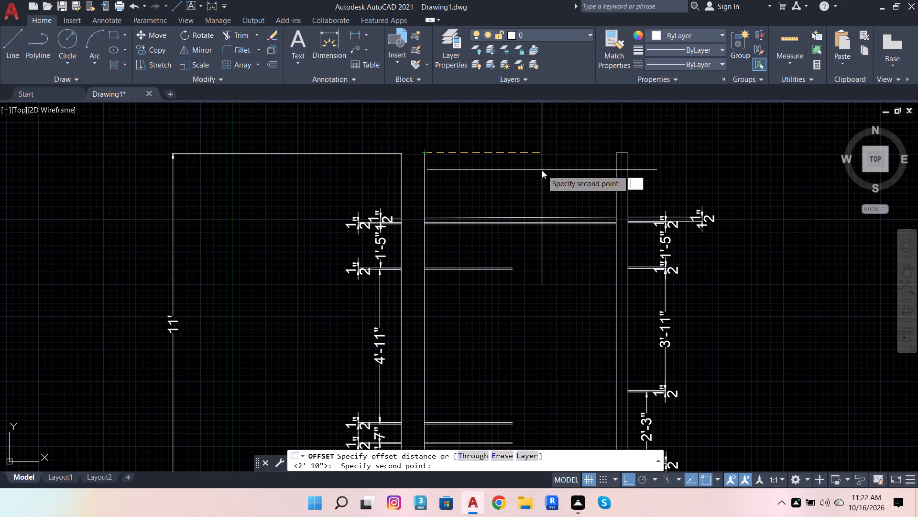
{"action": "key", "text": "BackSpace"}
{"action": "type", "text": "1."}
{"action": "key", "text": "6"}
{"action": "key", "text": "Return"}
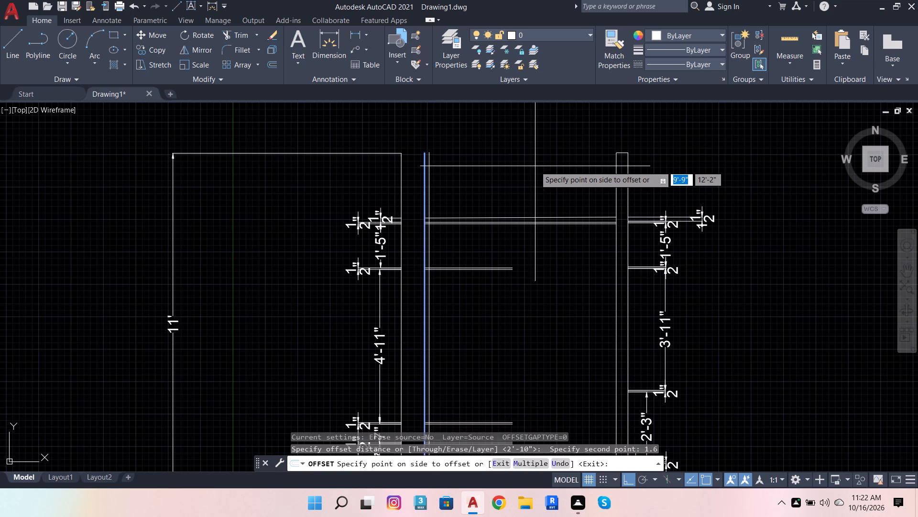
{"action": "left_click", "coordinate": [539, 176]}
{"action": "scroll", "coordinate": [613, 163], "scroll_direction": "up", "scroll_amount": 1}
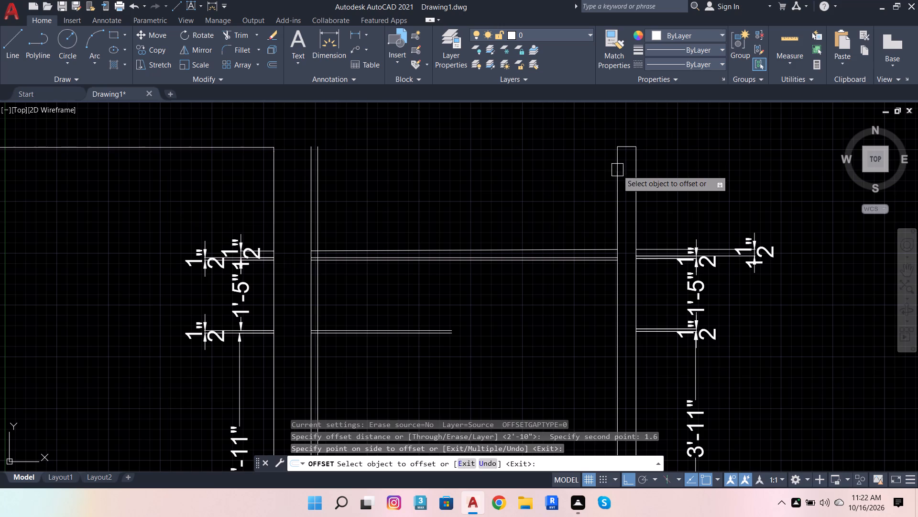
{"action": "left_click", "coordinate": [617, 170]}
{"action": "left_click", "coordinate": [533, 162]}
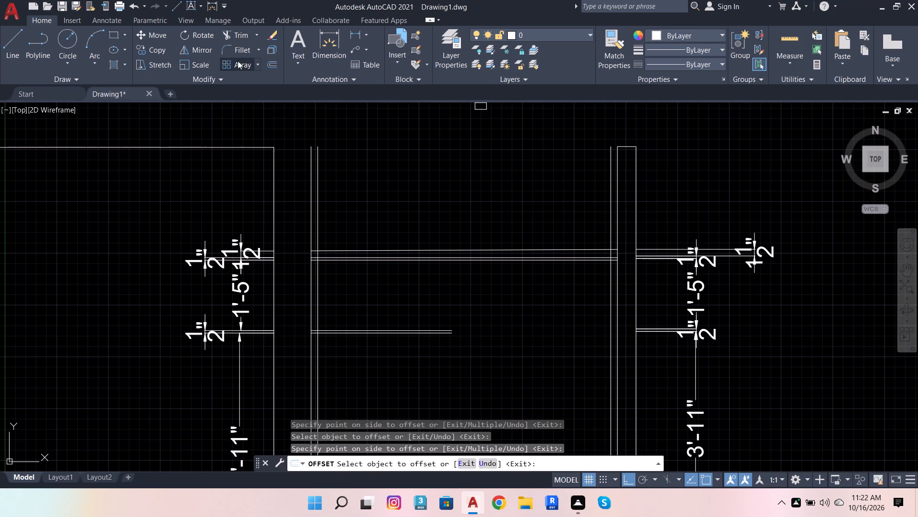
Offset each of the two new verticals further inward by .6.
{"action": "left_click", "coordinate": [268, 62]}
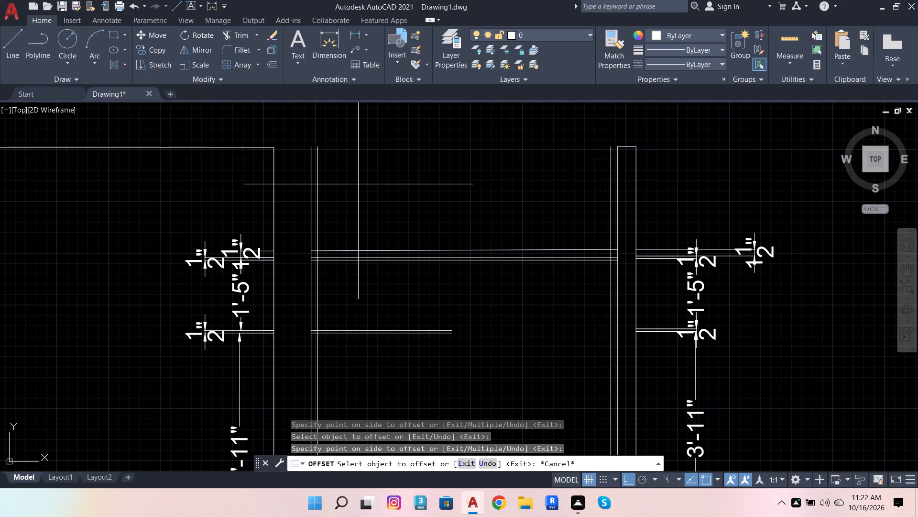
{"action": "left_click", "coordinate": [317, 139]}
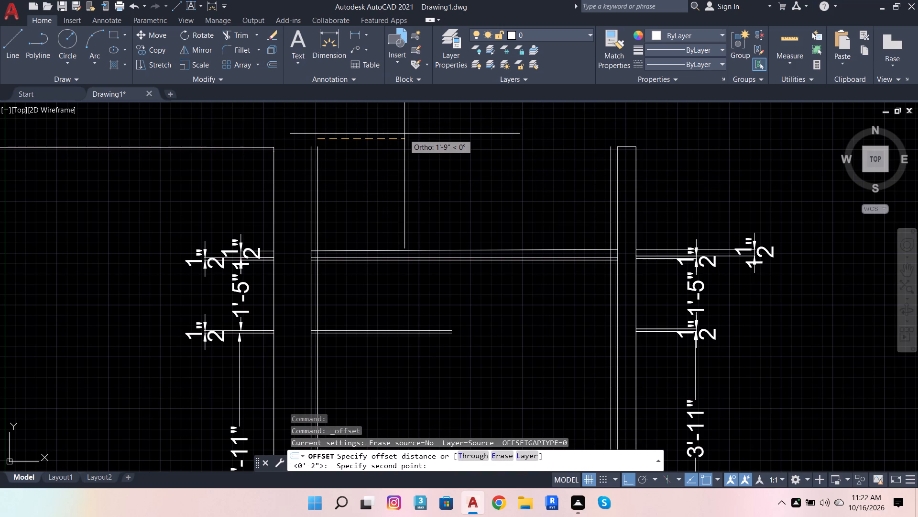
{"action": "type", "text": ".6"}
{"action": "key", "text": "Return"}
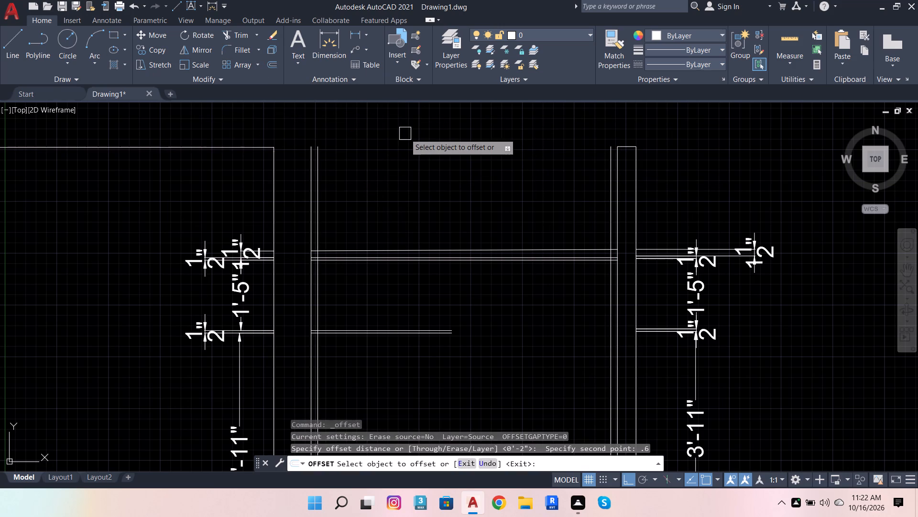
{"action": "left_click", "coordinate": [321, 201]}
{"action": "left_click", "coordinate": [394, 201]}
{"action": "left_click", "coordinate": [607, 206]}
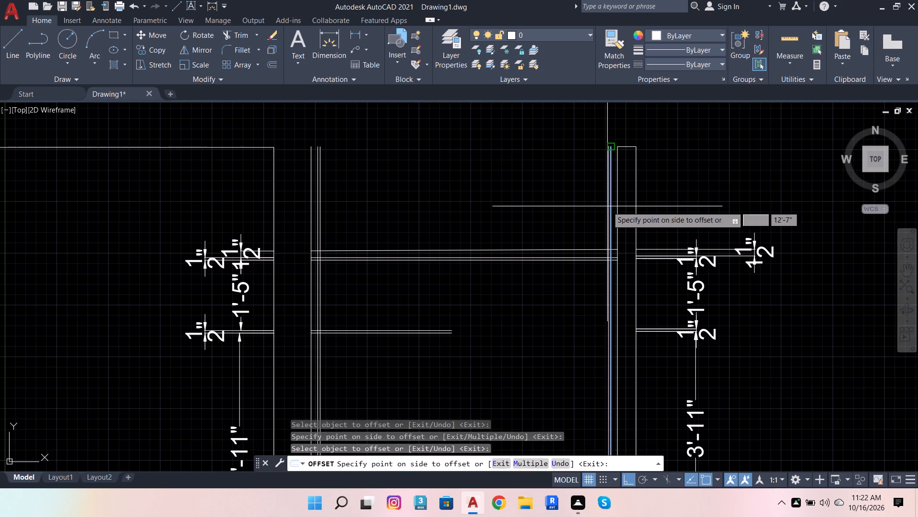
{"action": "left_click", "coordinate": [514, 202]}
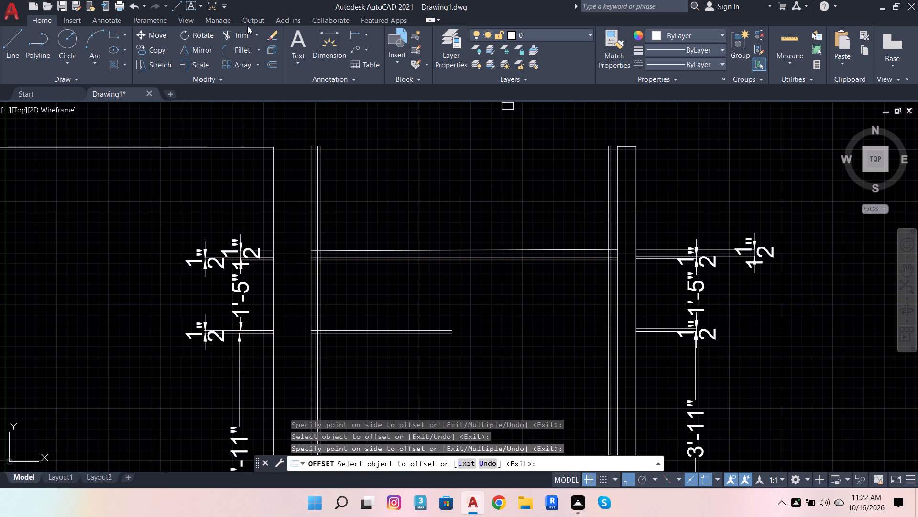
Trim the two new left verticals above the long line that runs over the top shelf.
{"action": "left_click", "coordinate": [239, 31]}
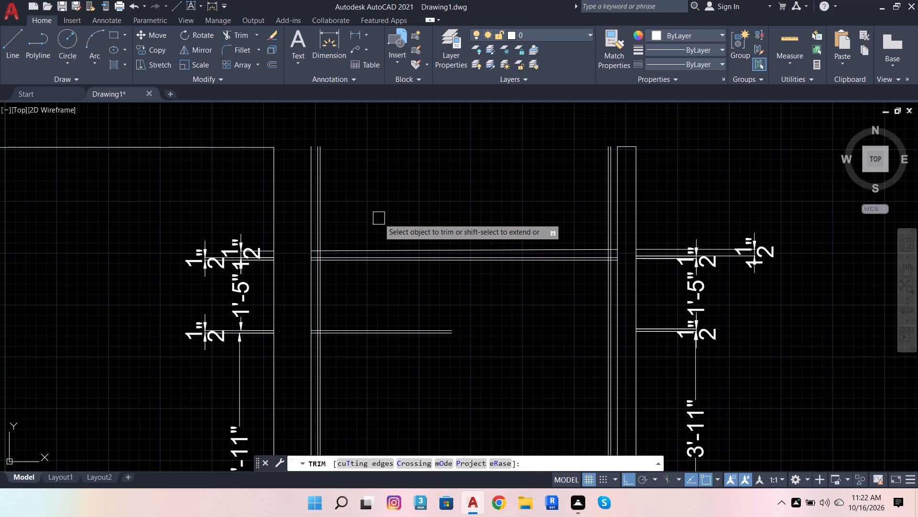
{"action": "left_click", "coordinate": [324, 220]}
{"action": "left_click", "coordinate": [323, 220]}
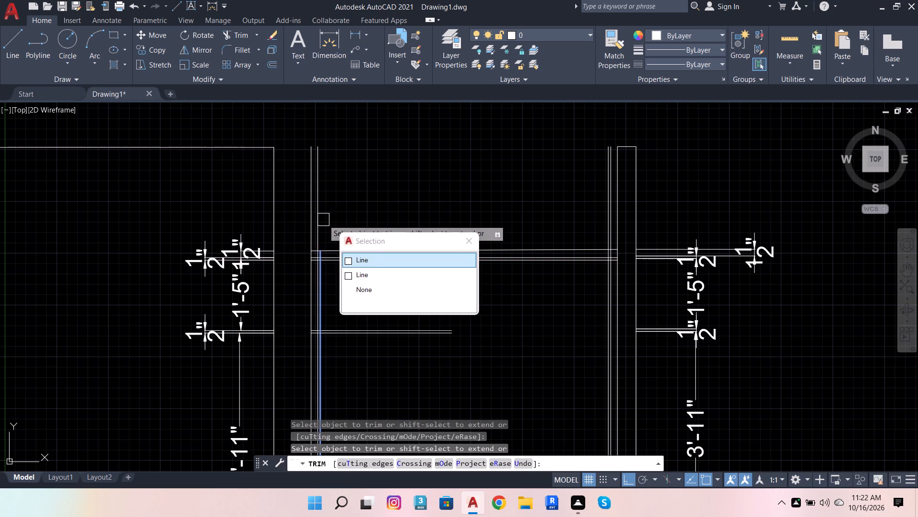
{"action": "left_click", "coordinate": [323, 220]}
{"action": "left_click", "coordinate": [319, 220]}
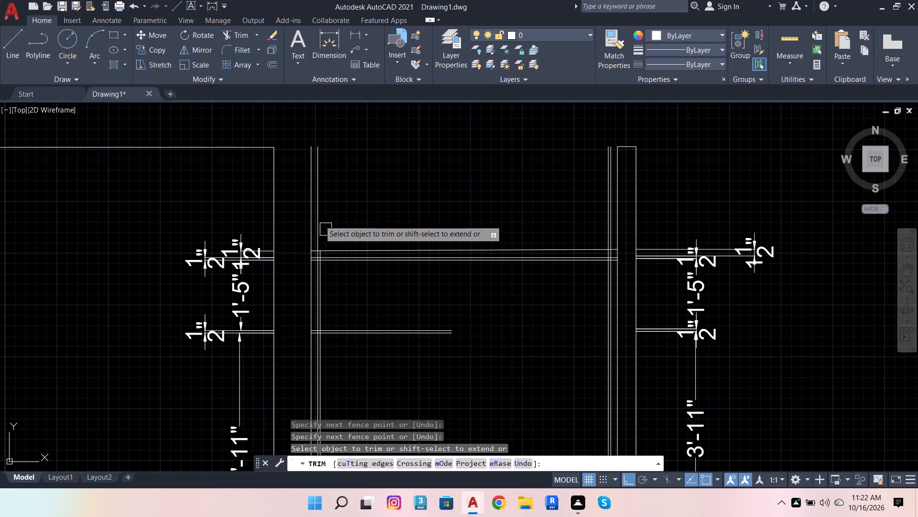
{"action": "left_click", "coordinate": [321, 231]}
Trim both new left verticals above the top shelf, and the shelf's two lines between the left panel and the outer new vertical.
{"action": "scroll", "coordinate": [315, 254], "scroll_direction": "up", "scroll_amount": 5}
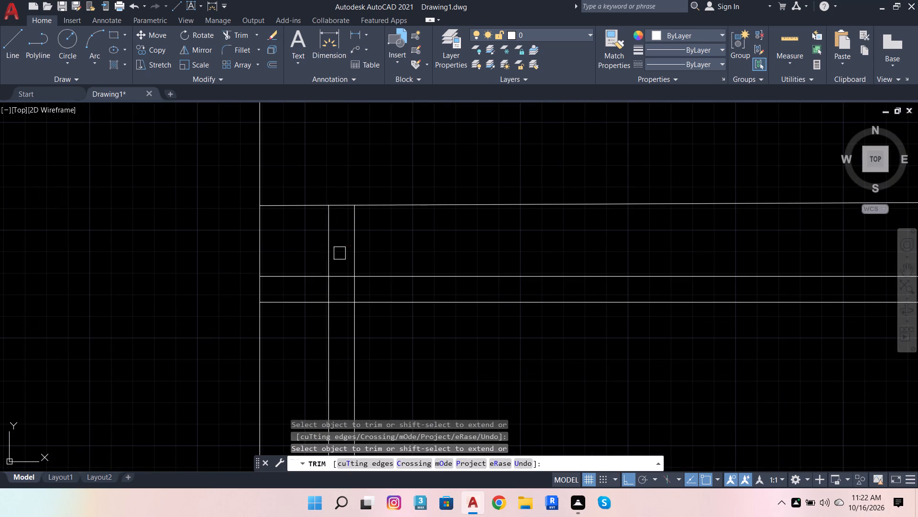
{"action": "left_click", "coordinate": [329, 253]}
{"action": "left_click", "coordinate": [305, 272]}
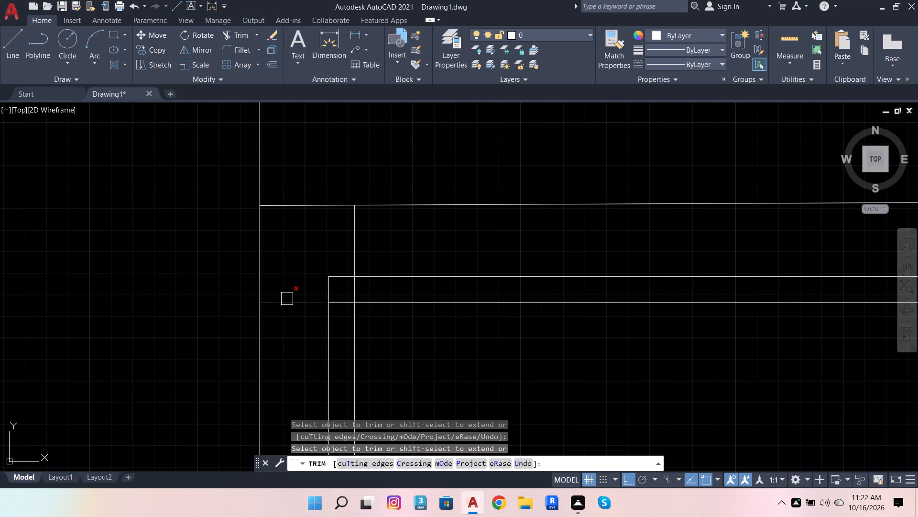
{"action": "left_click", "coordinate": [287, 299]}
{"action": "left_click", "coordinate": [352, 247]}
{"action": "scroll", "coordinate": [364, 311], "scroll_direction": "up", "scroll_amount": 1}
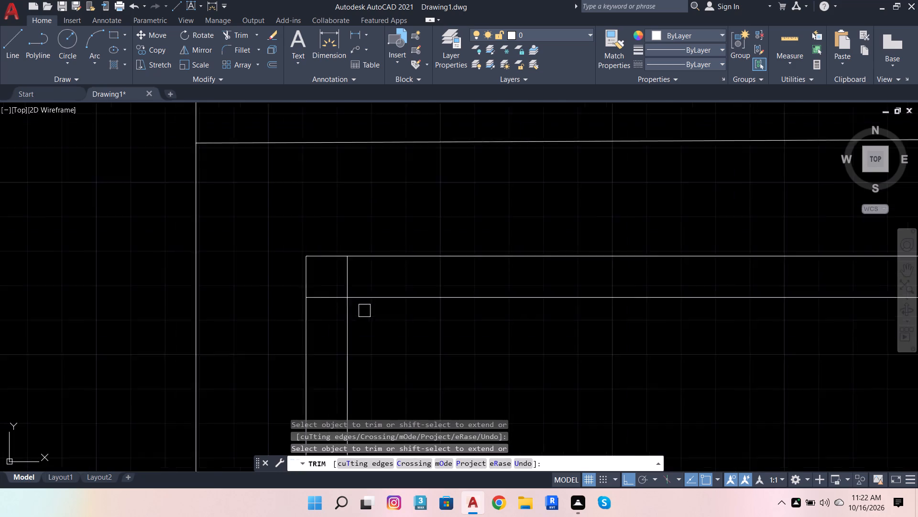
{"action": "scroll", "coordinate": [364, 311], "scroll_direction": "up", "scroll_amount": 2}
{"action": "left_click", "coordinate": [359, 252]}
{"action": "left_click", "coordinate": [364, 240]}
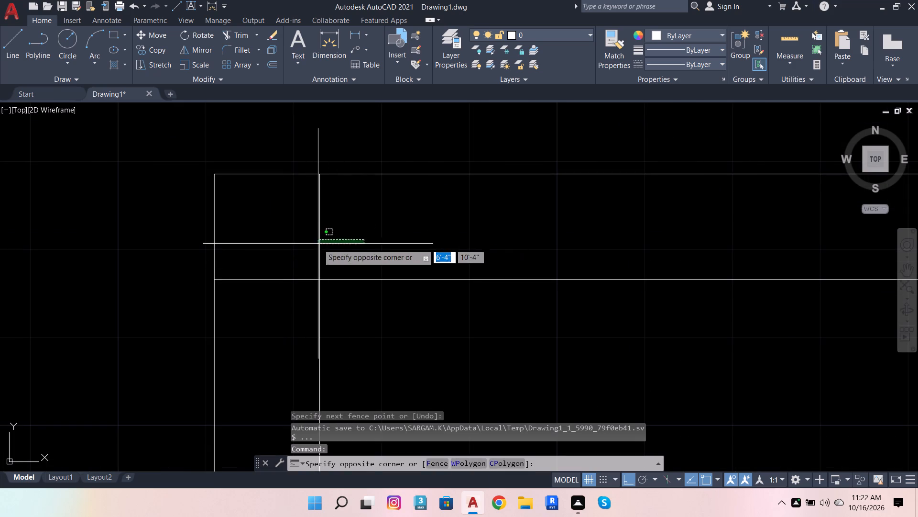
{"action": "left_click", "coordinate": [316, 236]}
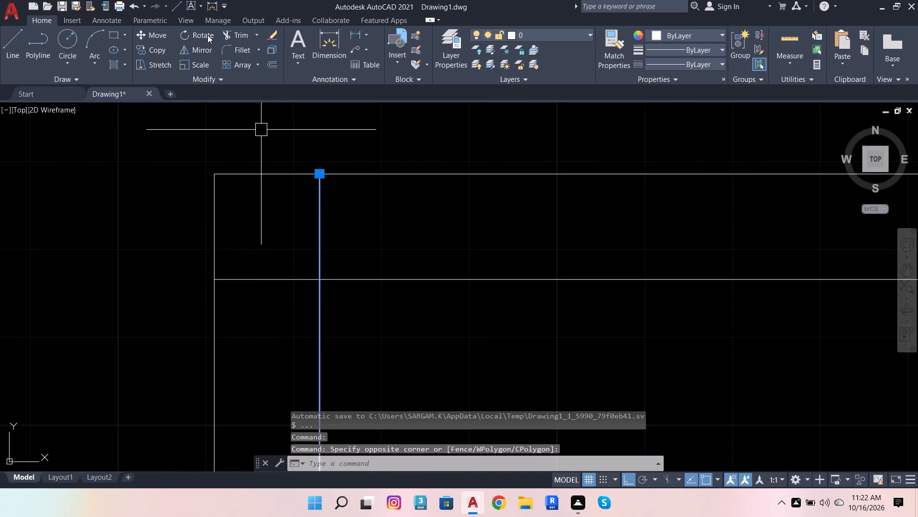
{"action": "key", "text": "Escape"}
Trim the inner left vertical and the top shelf's lower line where they overlap at the corner.
{"action": "left_click", "coordinate": [235, 35]}
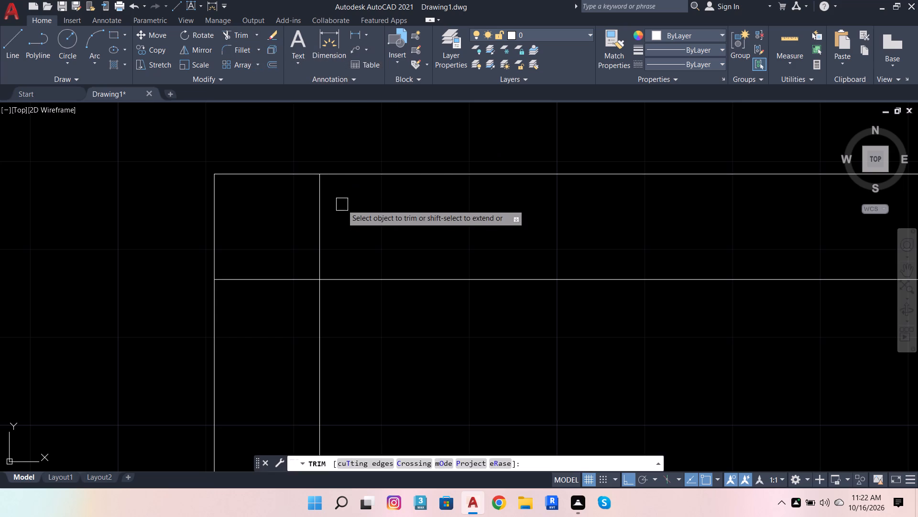
{"action": "left_click", "coordinate": [323, 212]}
{"action": "left_click", "coordinate": [278, 275]}
Trim both lines of the shelf below the 1'-5" gap from the left panel to the inner new vertical.
{"action": "scroll", "coordinate": [298, 184], "scroll_direction": "down", "scroll_amount": 6}
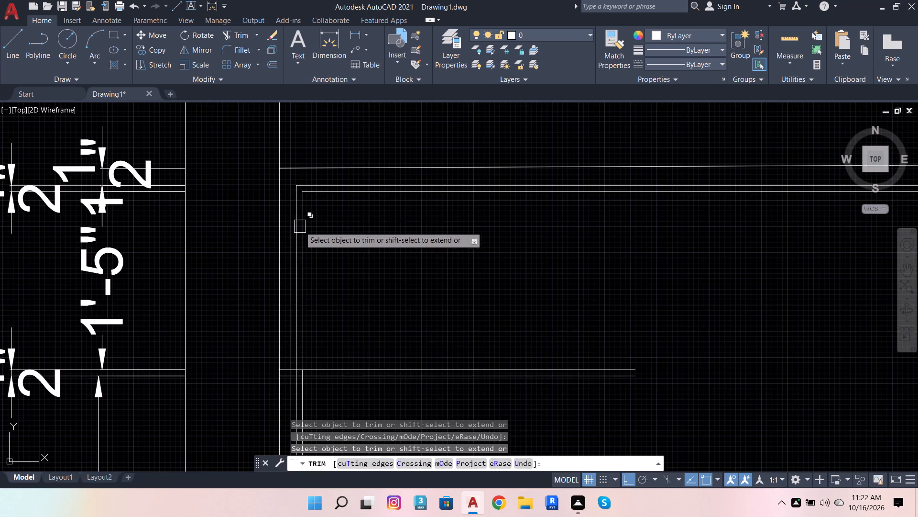
{"action": "scroll", "coordinate": [266, 392], "scroll_direction": "up", "scroll_amount": 4}
{"action": "left_click", "coordinate": [406, 178]}
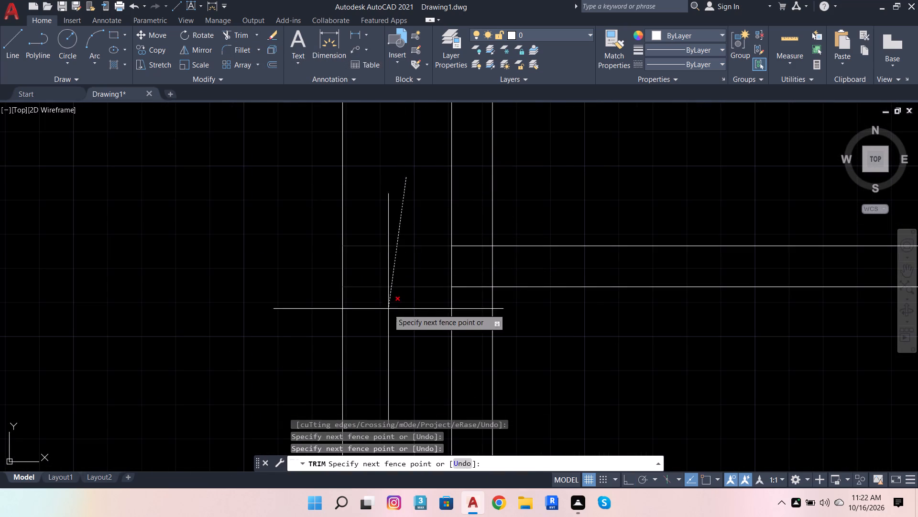
{"action": "left_click", "coordinate": [388, 316]}
{"action": "left_click", "coordinate": [467, 220]}
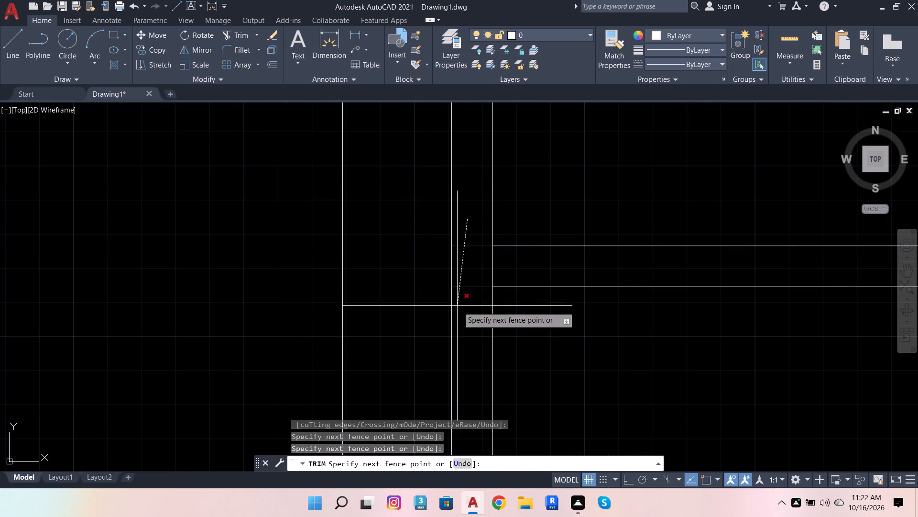
{"action": "left_click", "coordinate": [461, 317]}
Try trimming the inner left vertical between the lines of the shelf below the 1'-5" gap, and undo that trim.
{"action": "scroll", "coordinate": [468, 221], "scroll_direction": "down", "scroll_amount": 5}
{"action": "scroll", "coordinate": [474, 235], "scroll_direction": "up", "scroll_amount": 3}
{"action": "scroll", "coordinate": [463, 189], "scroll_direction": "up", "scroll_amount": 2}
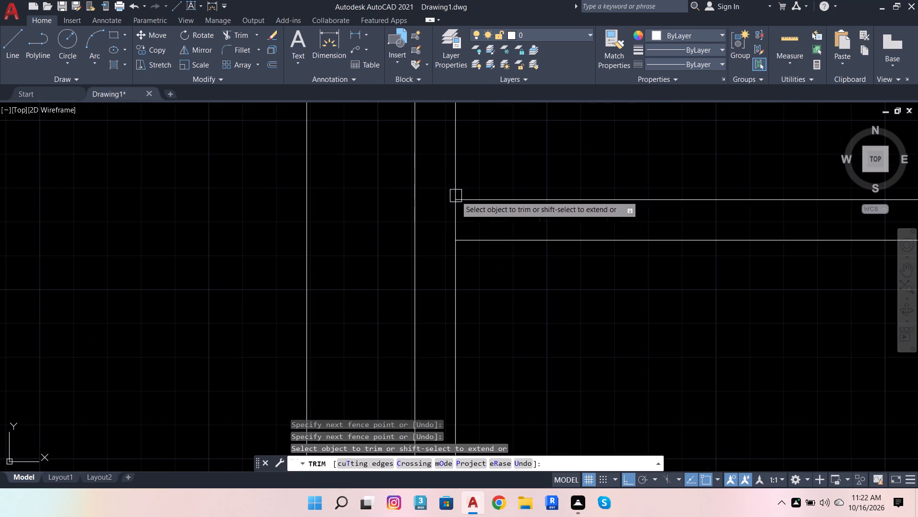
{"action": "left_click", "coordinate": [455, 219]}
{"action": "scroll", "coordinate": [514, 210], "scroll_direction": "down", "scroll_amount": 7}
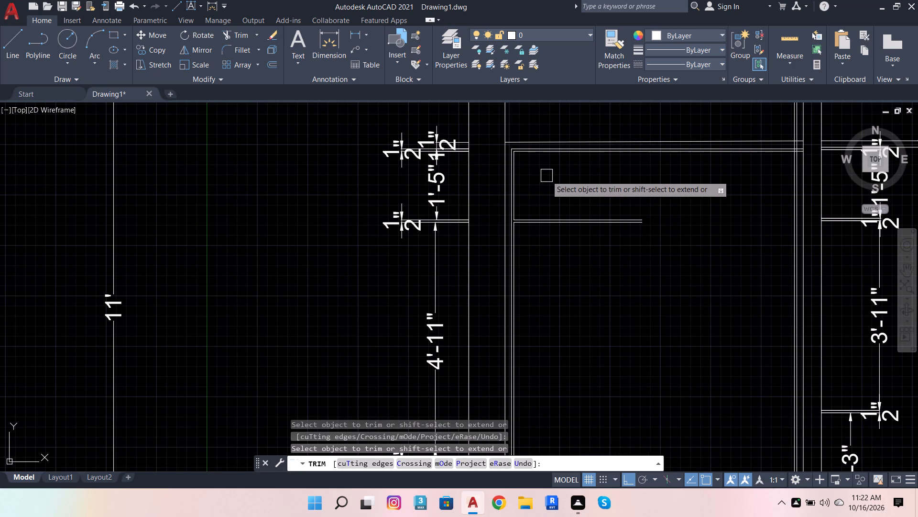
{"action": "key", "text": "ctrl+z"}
Trim the lines of the upper two 7"-spaced lower shelves between the left panel and the outer new vertical.
{"action": "scroll", "coordinate": [427, 226], "scroll_direction": "down", "scroll_amount": 7}
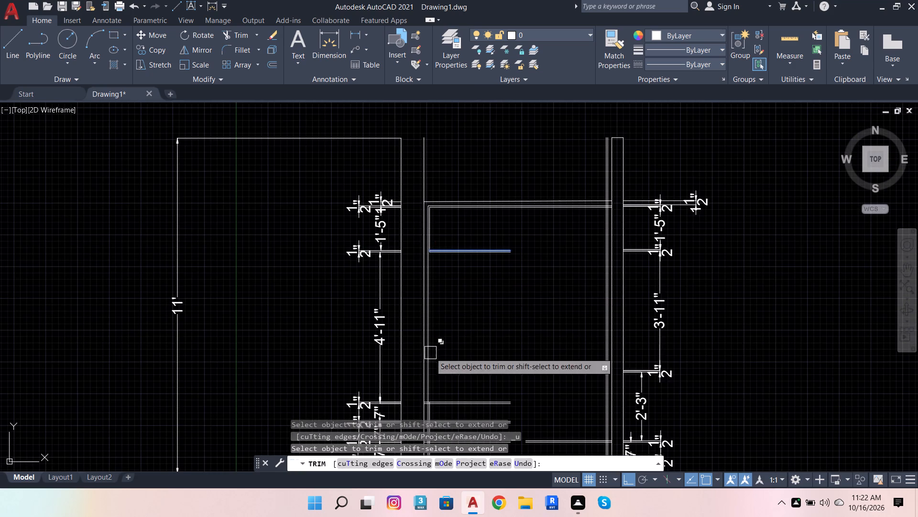
{"action": "scroll", "coordinate": [446, 285], "scroll_direction": "down", "scroll_amount": 2}
{"action": "scroll", "coordinate": [431, 336], "scroll_direction": "up", "scroll_amount": 5}
{"action": "scroll", "coordinate": [481, 279], "scroll_direction": "up", "scroll_amount": 2}
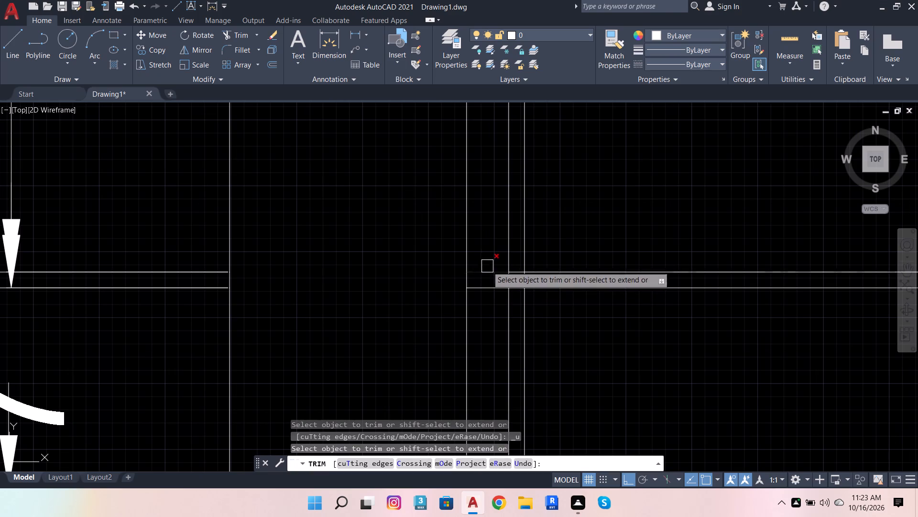
{"action": "left_click", "coordinate": [488, 248]}
{"action": "scroll", "coordinate": [496, 242], "scroll_direction": "down", "scroll_amount": 2}
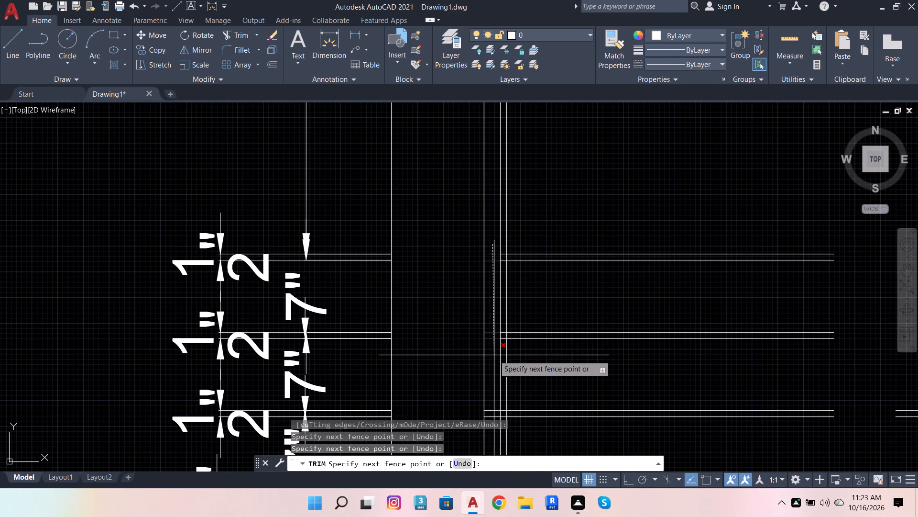
{"action": "left_click", "coordinate": [494, 355]}
Trim the lines of the upper two 7"-spaced lower shelves between the outer and inner left verticals.
{"action": "scroll", "coordinate": [503, 267], "scroll_direction": "up", "scroll_amount": 3}
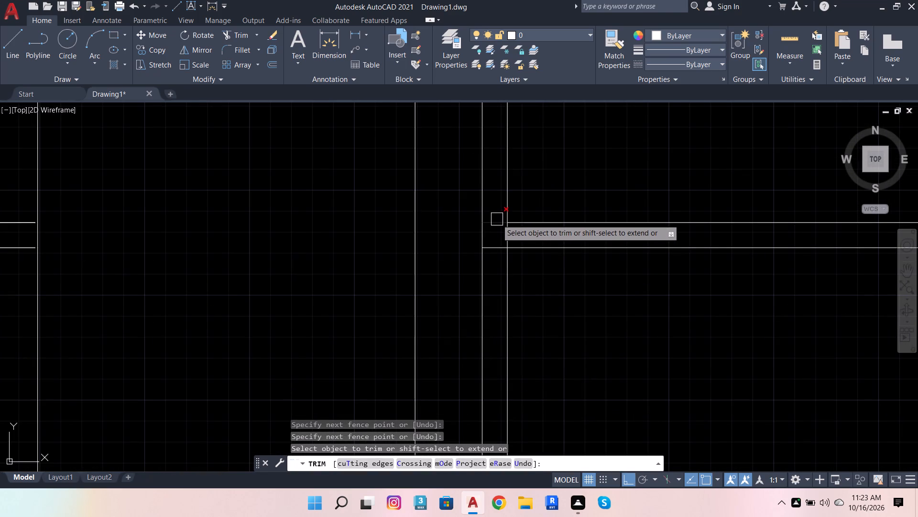
{"action": "left_click", "coordinate": [496, 218]}
{"action": "left_click", "coordinate": [493, 253]}
{"action": "scroll", "coordinate": [545, 202], "scroll_direction": "down", "scroll_amount": 4}
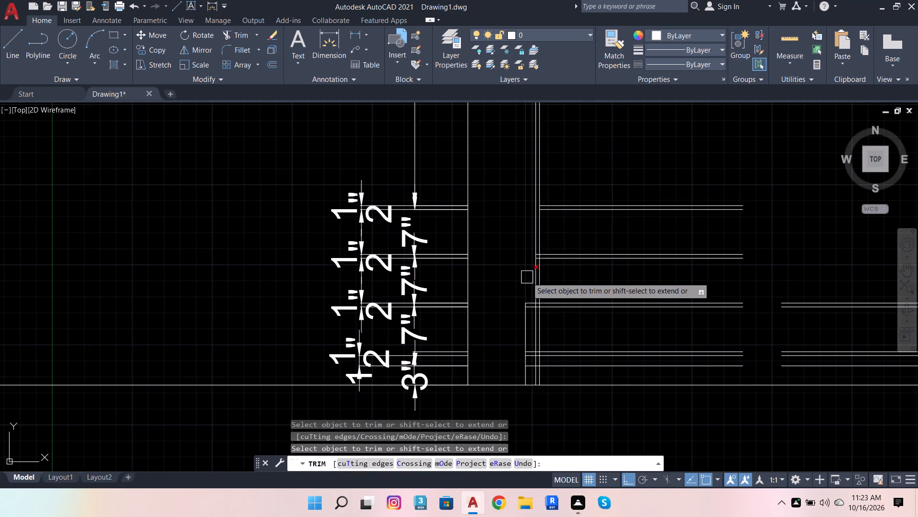
{"action": "scroll", "coordinate": [528, 277], "scroll_direction": "up", "scroll_amount": 3}
{"action": "scroll", "coordinate": [551, 209], "scroll_direction": "up", "scroll_amount": 2}
{"action": "left_click", "coordinate": [546, 209]}
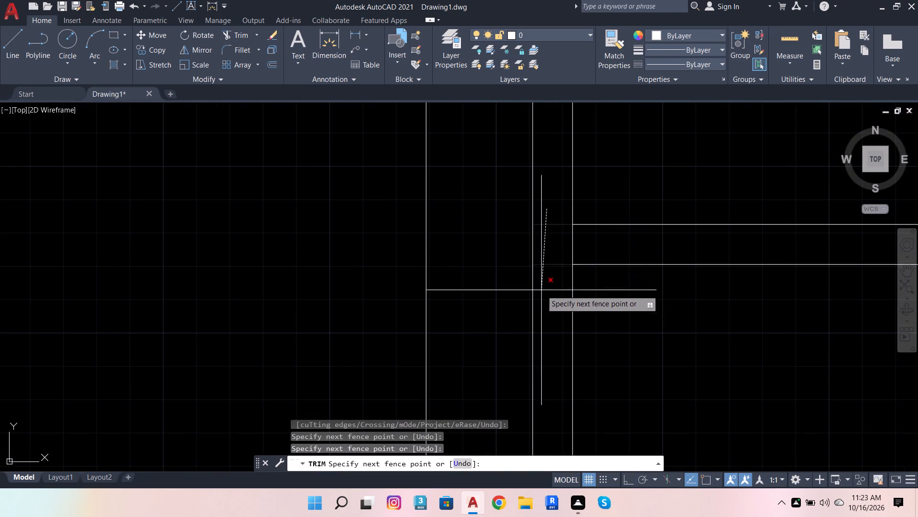
{"action": "left_click", "coordinate": [541, 294]}
Trim both lines of the third 7"-spaced lower shelf from the left panel to the inner left vertical.
{"action": "scroll", "coordinate": [551, 231], "scroll_direction": "down", "scroll_amount": 4}
{"action": "scroll", "coordinate": [537, 315], "scroll_direction": "up", "scroll_amount": 3}
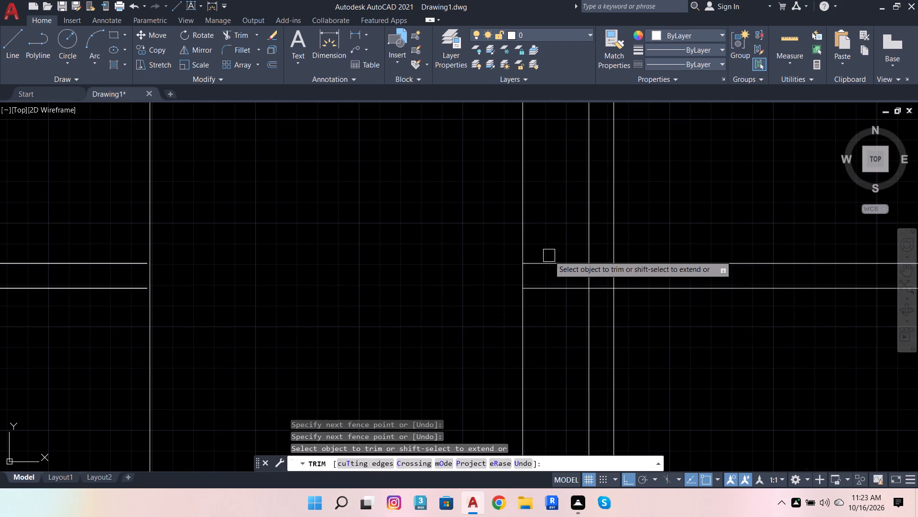
{"action": "left_click", "coordinate": [549, 241]}
{"action": "left_click", "coordinate": [558, 315]}
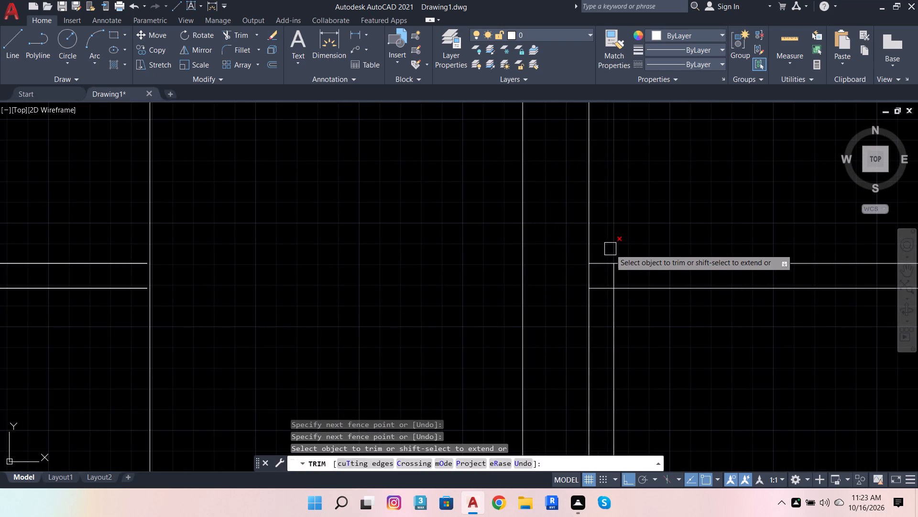
{"action": "scroll", "coordinate": [610, 249], "scroll_direction": "up", "scroll_amount": 2}
{"action": "left_click", "coordinate": [587, 246]}
{"action": "left_click", "coordinate": [589, 390]}
Trim the lowest left shelf's lines and the line 3" above the floor between the left panel and outer vertical.
{"action": "scroll", "coordinate": [504, 230], "scroll_direction": "down", "scroll_amount": 5}
{"action": "scroll", "coordinate": [513, 316], "scroll_direction": "up", "scroll_amount": 3}
{"action": "left_click", "coordinate": [460, 248]}
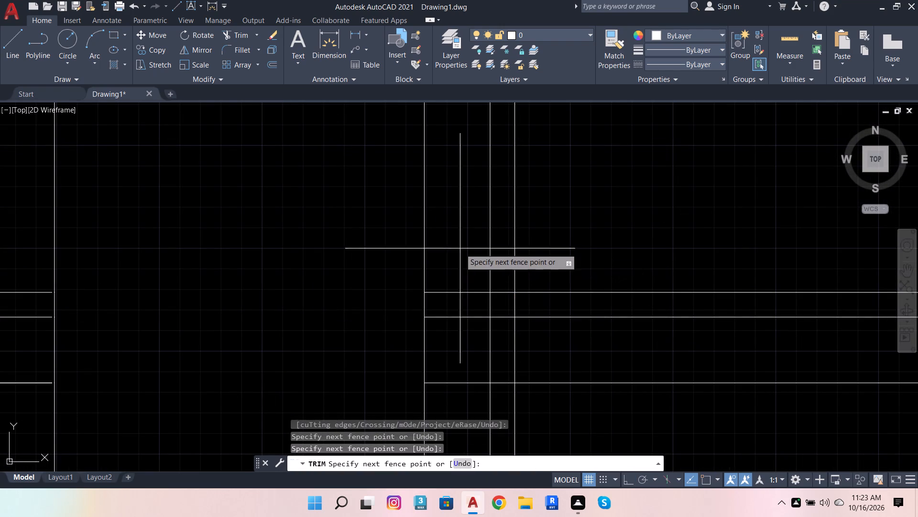
{"action": "left_click", "coordinate": [468, 376]}
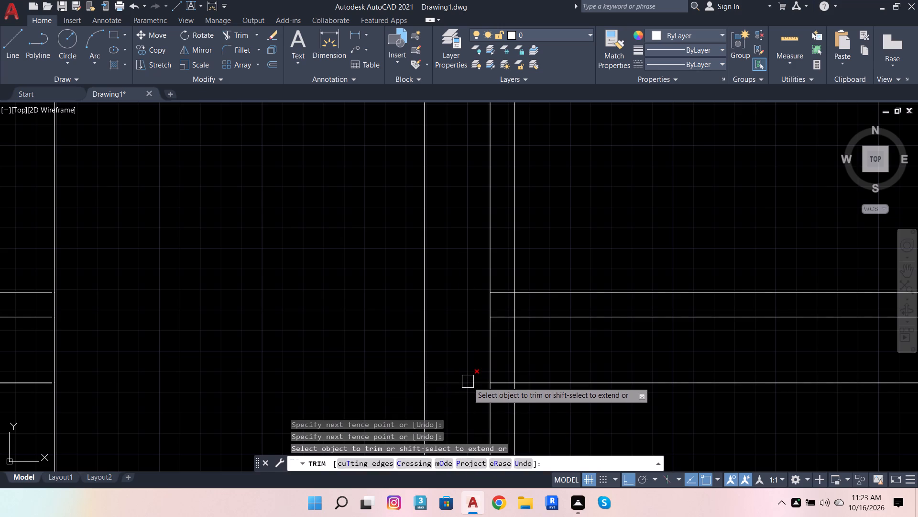
{"action": "left_click_drag", "start_coordinate": [468, 382], "coordinate": [470, 377]}
Trim the lowest left shelf's lines and the line 3" above the floor between the outer and inner left verticals.
{"action": "scroll", "coordinate": [539, 316], "scroll_direction": "down", "scroll_amount": 3}
{"action": "scroll", "coordinate": [522, 340], "scroll_direction": "up", "scroll_amount": 2}
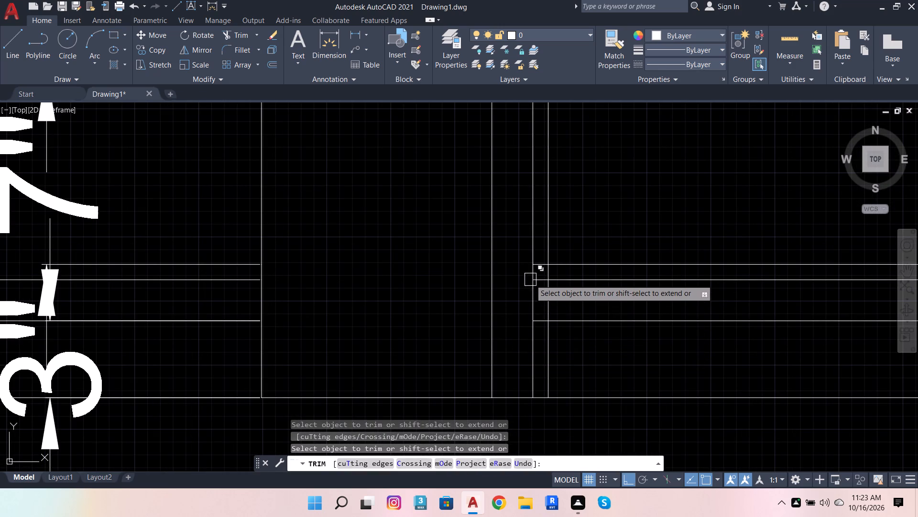
{"action": "scroll", "coordinate": [546, 315], "scroll_direction": "up", "scroll_amount": 1}
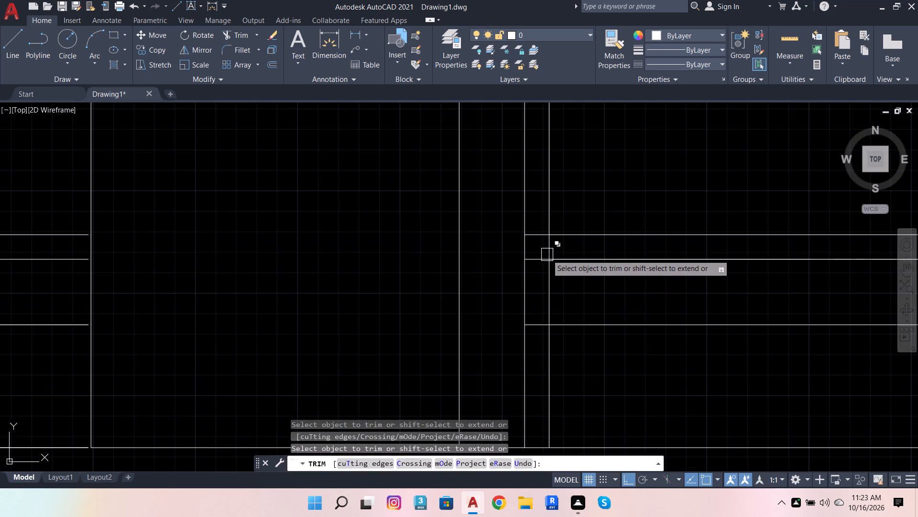
{"action": "scroll", "coordinate": [539, 241], "scroll_direction": "up", "scroll_amount": 2}
{"action": "left_click", "coordinate": [535, 207]}
{"action": "scroll", "coordinate": [542, 287], "scroll_direction": "down", "scroll_amount": 3}
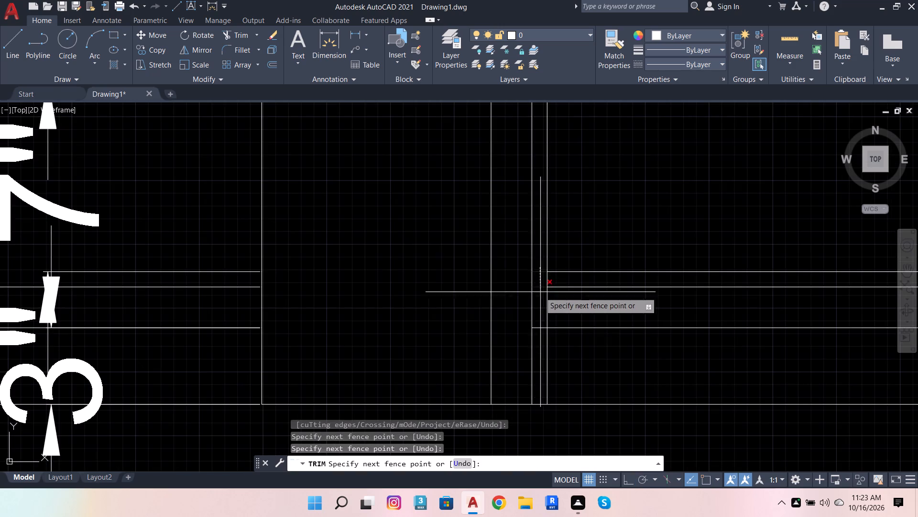
{"action": "left_click", "coordinate": [543, 336]}
{"action": "scroll", "coordinate": [437, 319], "scroll_direction": "down", "scroll_amount": 3}
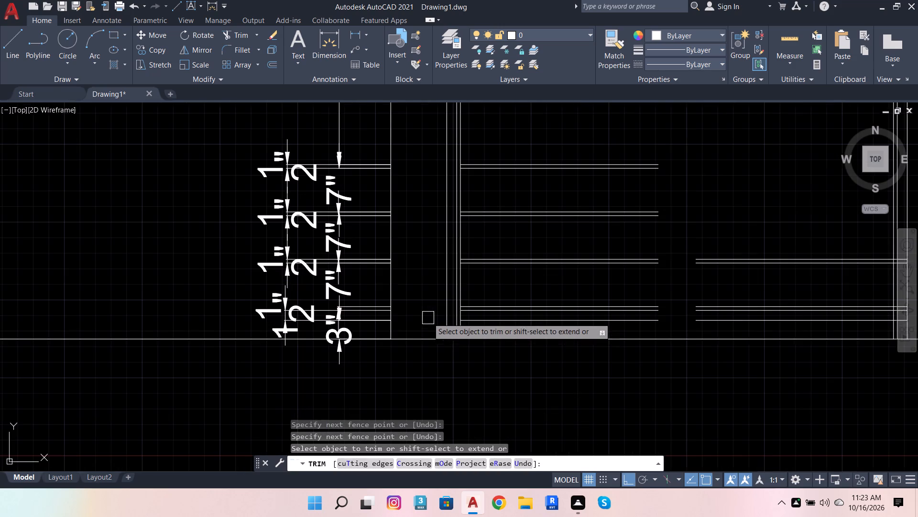
{"action": "scroll", "coordinate": [392, 357], "scroll_direction": "down", "scroll_amount": 2}
{"action": "key", "text": "Escape"}
{"action": "key", "text": "Escape"}
{"action": "key", "text": "Escape"}
{"action": "key", "text": "Escape"}
{"action": "key", "text": "Escape"}
{"action": "key", "text": "Escape"}
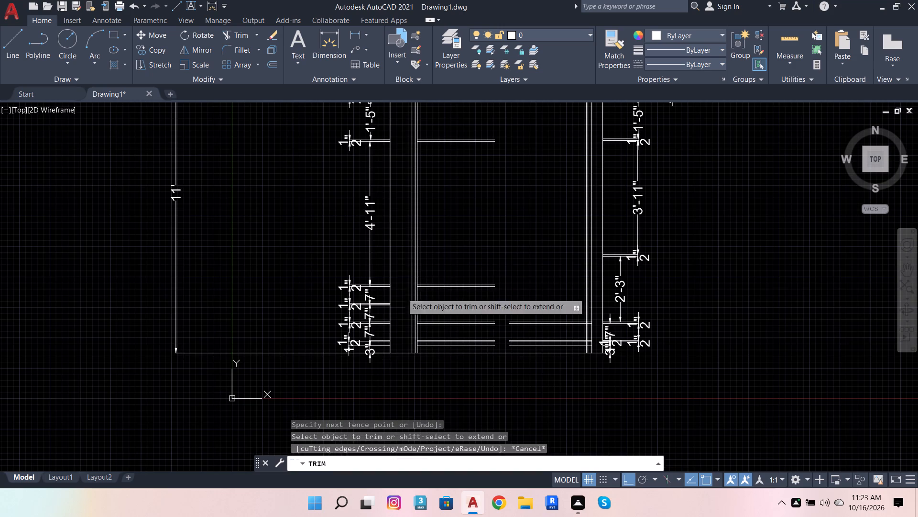
Offset the inner left vertical 2'10" inward to form the first middle partition line.
{"action": "scroll", "coordinate": [390, 299], "scroll_direction": "down", "scroll_amount": 2}
{"action": "scroll", "coordinate": [394, 224], "scroll_direction": "up", "scroll_amount": 3}
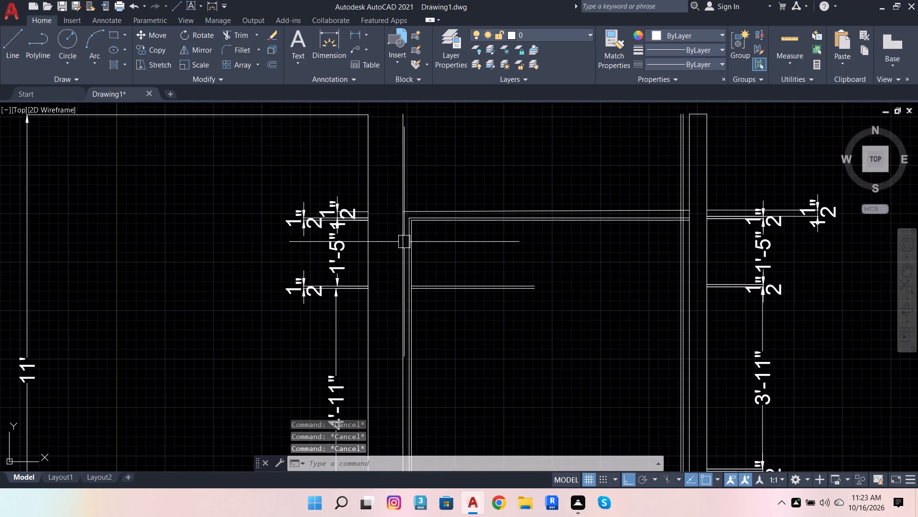
{"action": "scroll", "coordinate": [404, 242], "scroll_direction": "up", "scroll_amount": 2}
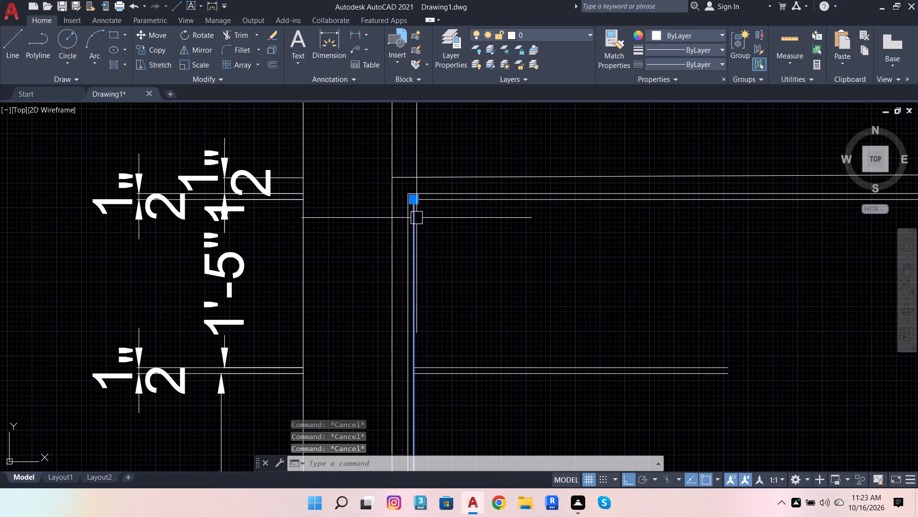
{"action": "left_click", "coordinate": [416, 218]}
{"action": "left_click", "coordinate": [272, 63]}
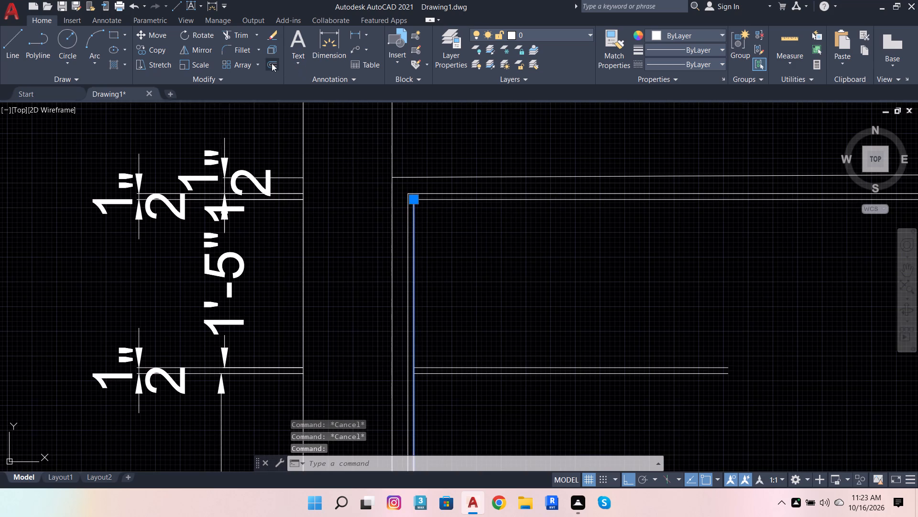
{"action": "left_click", "coordinate": [415, 196]}
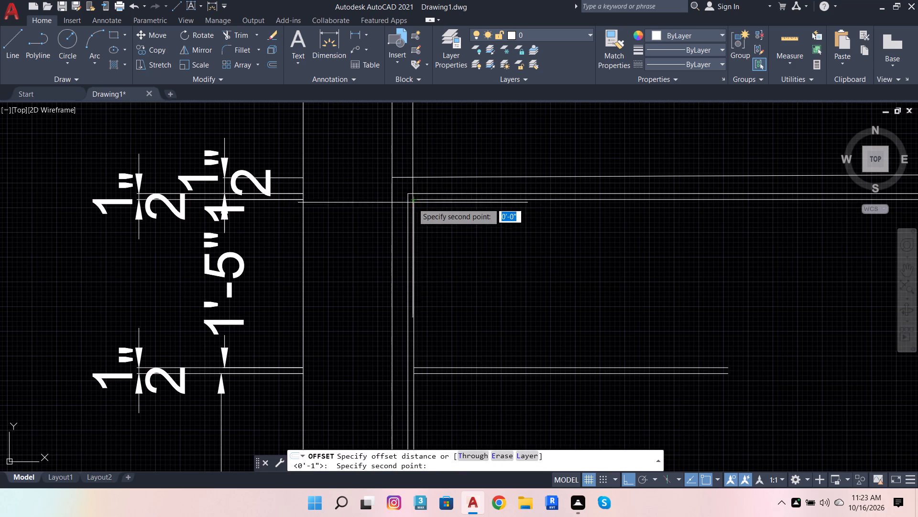
{"action": "scroll", "coordinate": [414, 214], "scroll_direction": "down", "scroll_amount": 3}
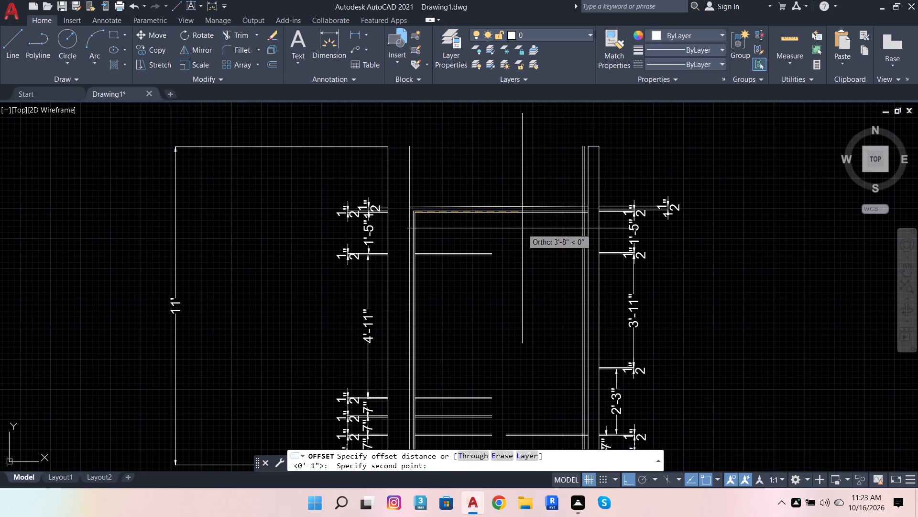
{"action": "type", "text": "2'10"}
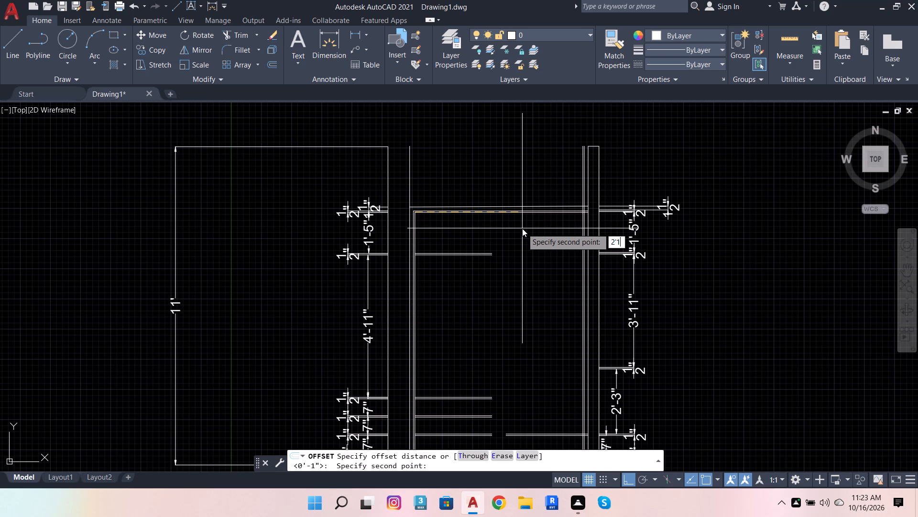
{"action": "key", "text": "Return"}
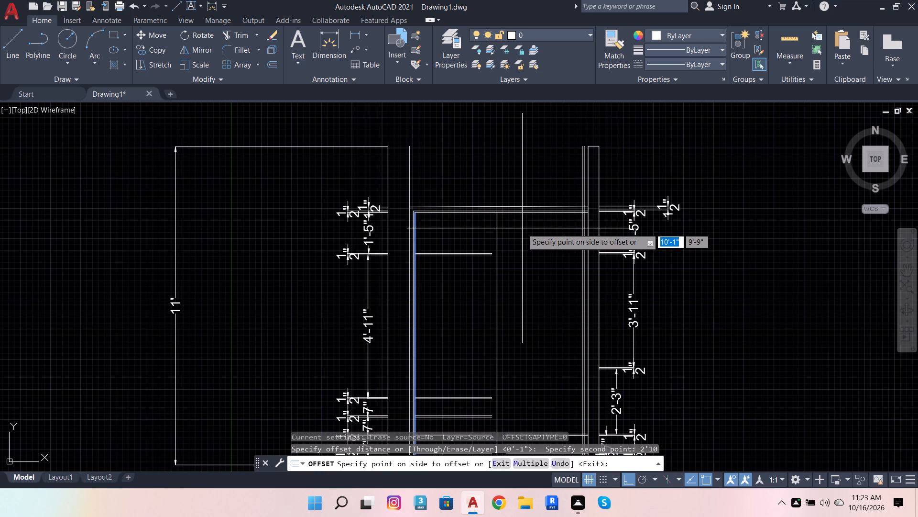
{"action": "left_click", "coordinate": [522, 228]}
Offset the inner right vertical 2'10" inward to form the second middle partition line.
{"action": "scroll", "coordinate": [444, 286], "scroll_direction": "down", "scroll_amount": 2}
{"action": "scroll", "coordinate": [465, 313], "scroll_direction": "up", "scroll_amount": 2}
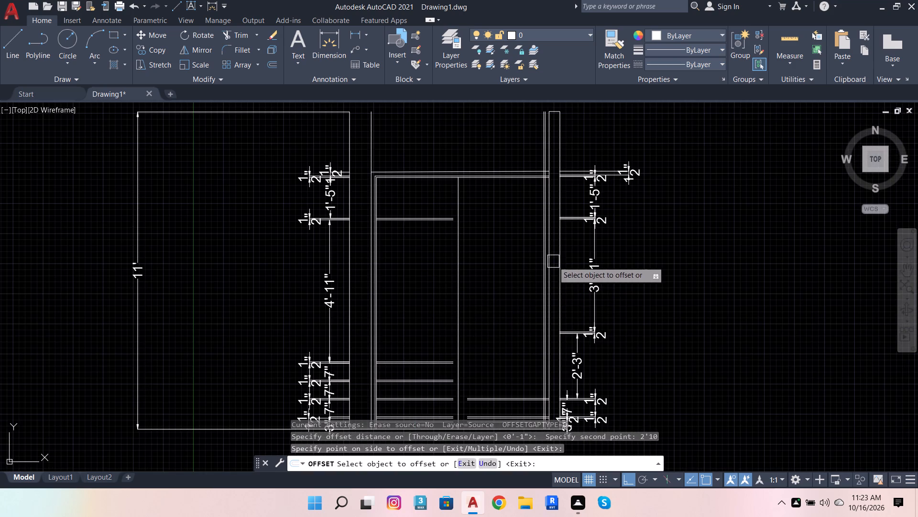
{"action": "scroll", "coordinate": [541, 217], "scroll_direction": "up", "scroll_amount": 1}
{"action": "scroll", "coordinate": [540, 179], "scroll_direction": "up", "scroll_amount": 1}
{"action": "left_click", "coordinate": [543, 182]}
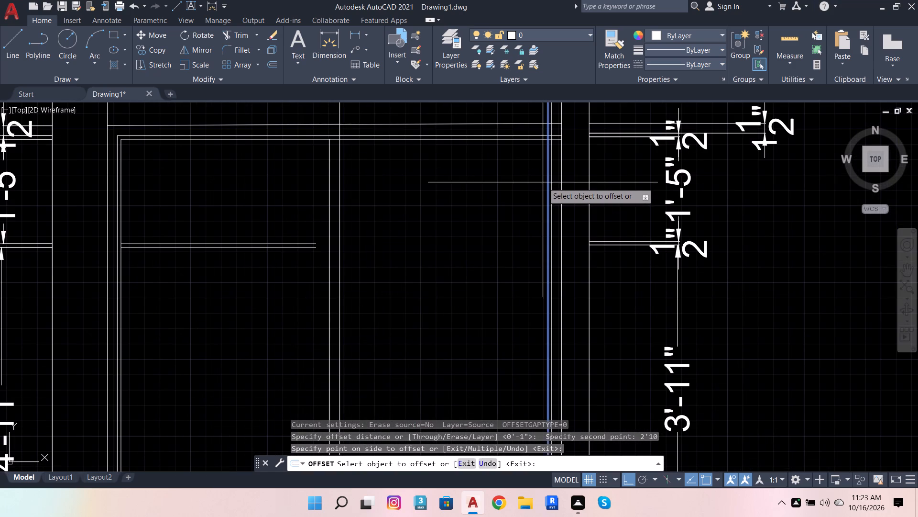
{"action": "left_click_drag", "start_coordinate": [399, 222], "coordinate": [405, 222]}
{"action": "scroll", "coordinate": [445, 224], "scroll_direction": "down", "scroll_amount": 1}
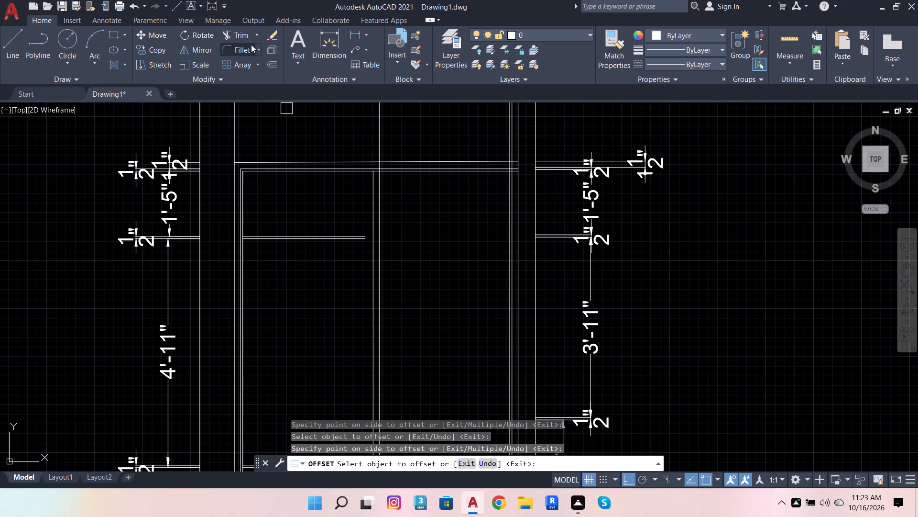
Trim the upper end of the second middle partition line back to the top shelf's lower line.
{"action": "left_click", "coordinate": [240, 36]}
{"action": "left_click", "coordinate": [378, 129]}
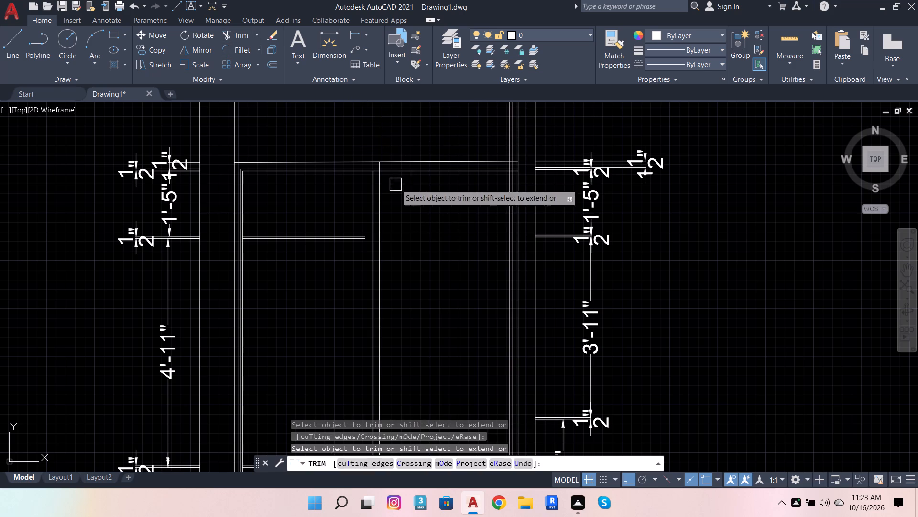
{"action": "scroll", "coordinate": [374, 154], "scroll_direction": "up", "scroll_amount": 2}
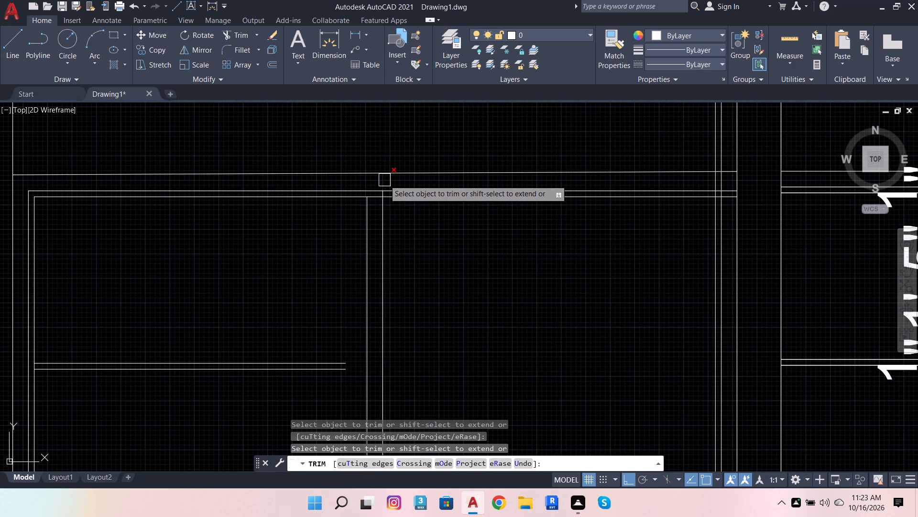
{"action": "scroll", "coordinate": [388, 189], "scroll_direction": "up", "scroll_amount": 1}
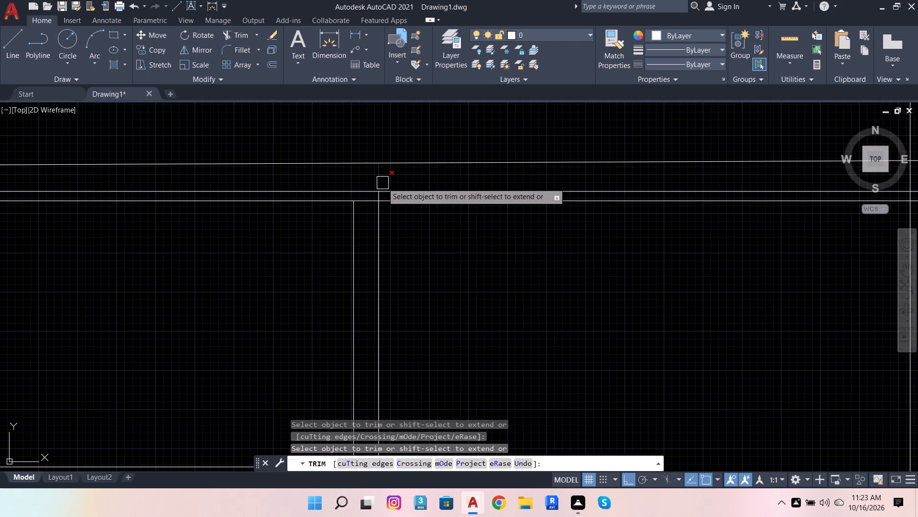
{"action": "left_click", "coordinate": [382, 181]}
{"action": "scroll", "coordinate": [376, 200], "scroll_direction": "up", "scroll_amount": 4}
{"action": "left_click", "coordinate": [376, 176]}
{"action": "scroll", "coordinate": [349, 208], "scroll_direction": "down", "scroll_amount": 5}
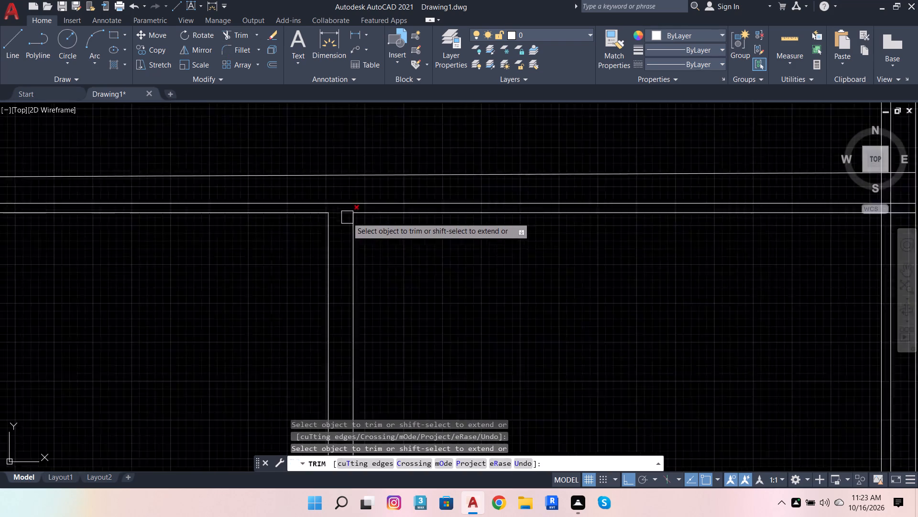
Trim both right frame verticals above the slightly sloping line over the top shelf.
{"action": "scroll", "coordinate": [347, 218], "scroll_direction": "down", "scroll_amount": 3}
{"action": "scroll", "coordinate": [402, 208], "scroll_direction": "up", "scroll_amount": 4}
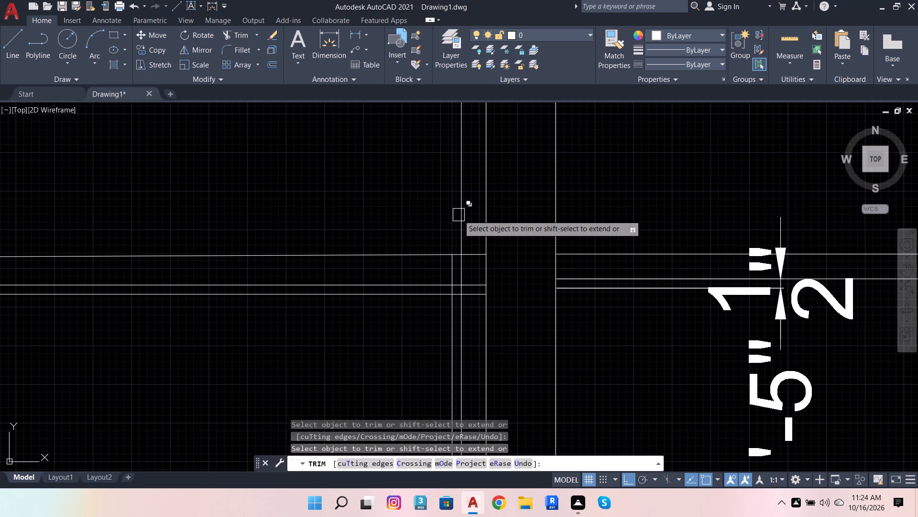
{"action": "left_click", "coordinate": [471, 226]}
{"action": "left_click", "coordinate": [440, 214]}
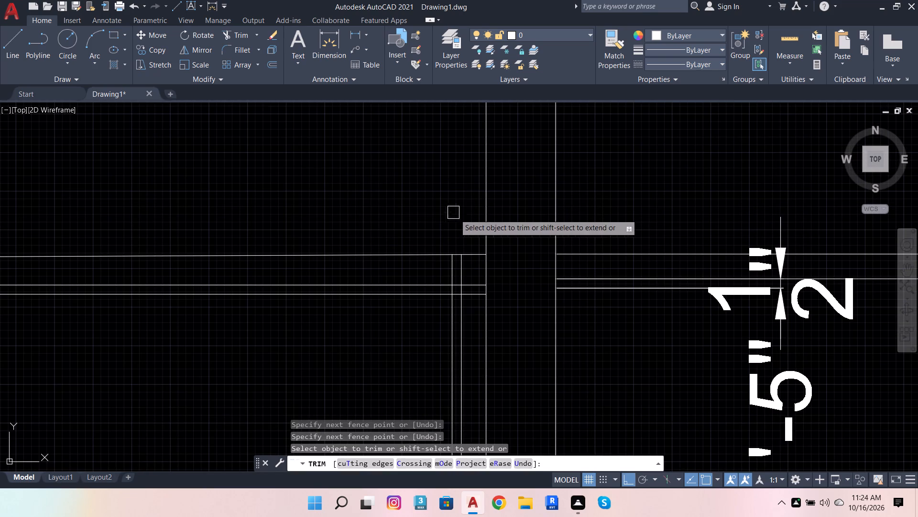
Trim the top shelf's lines between the outer right vertical and right panel, and both right verticals above the shelf.
{"action": "scroll", "coordinate": [463, 293], "scroll_direction": "up", "scroll_amount": 2}
{"action": "left_click", "coordinate": [485, 322]}
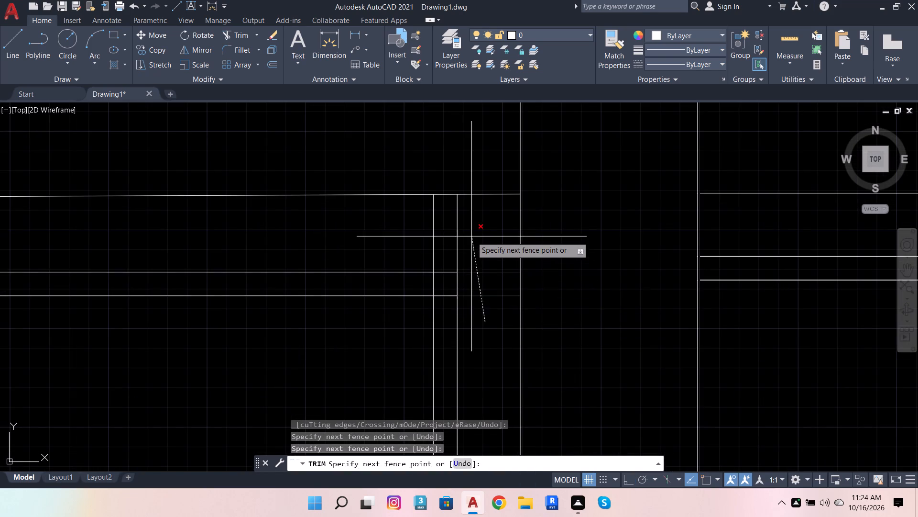
{"action": "left_click", "coordinate": [466, 229]}
{"action": "left_click", "coordinate": [466, 228]}
{"action": "left_click", "coordinate": [399, 235]}
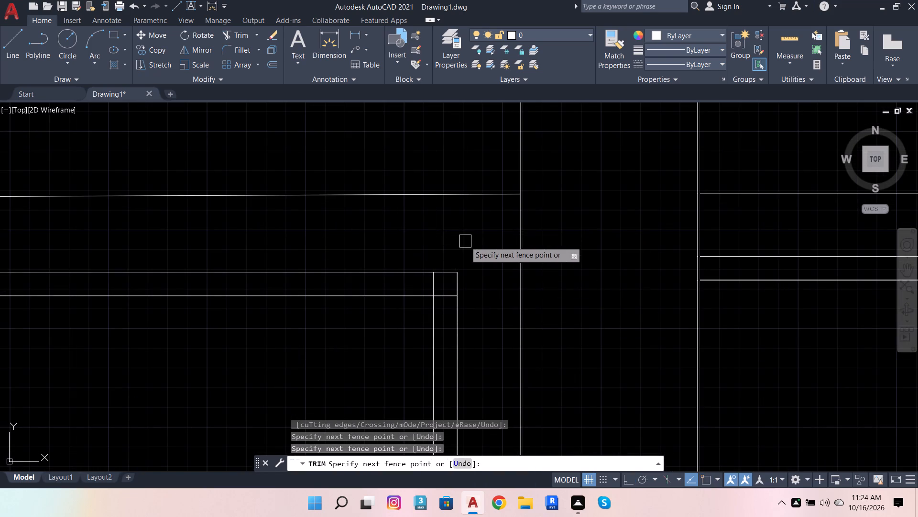
{"action": "left_click", "coordinate": [465, 241]}
Trim the top shelf's lower line and the inner right vertical where they overlap at the right corner.
{"action": "scroll", "coordinate": [451, 288], "scroll_direction": "up", "scroll_amount": 2}
{"action": "left_click", "coordinate": [432, 300]}
{"action": "left_click", "coordinate": [435, 329]}
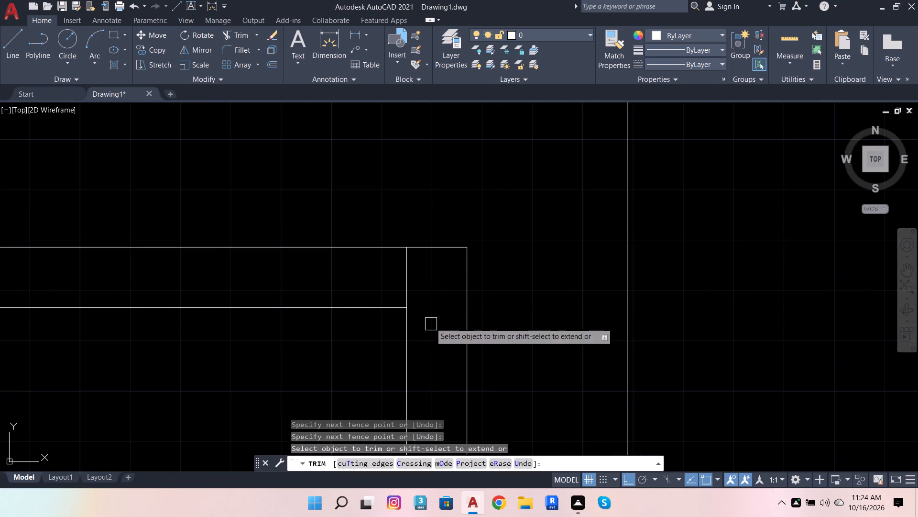
{"action": "left_click", "coordinate": [423, 299]}
{"action": "left_click", "coordinate": [350, 280]}
Trim the right compartment's lower shelf lines between the outer right frame vertical and the right panel.
{"action": "scroll", "coordinate": [452, 286], "scroll_direction": "down", "scroll_amount": 7}
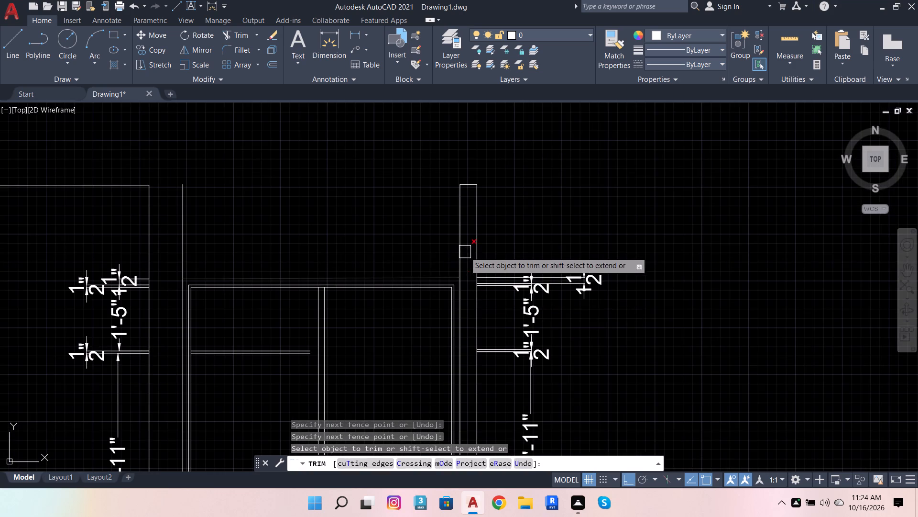
{"action": "scroll", "coordinate": [467, 247], "scroll_direction": "down", "scroll_amount": 2}
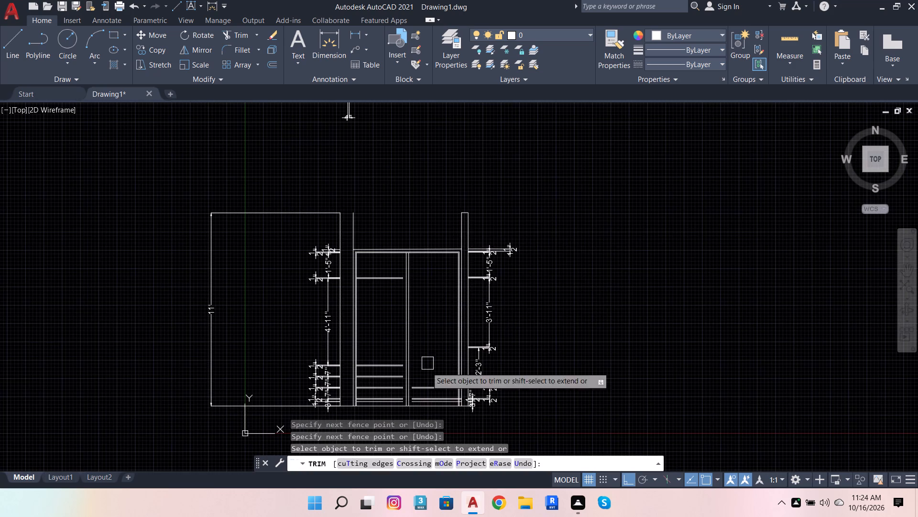
{"action": "scroll", "coordinate": [437, 406], "scroll_direction": "up", "scroll_amount": 4}
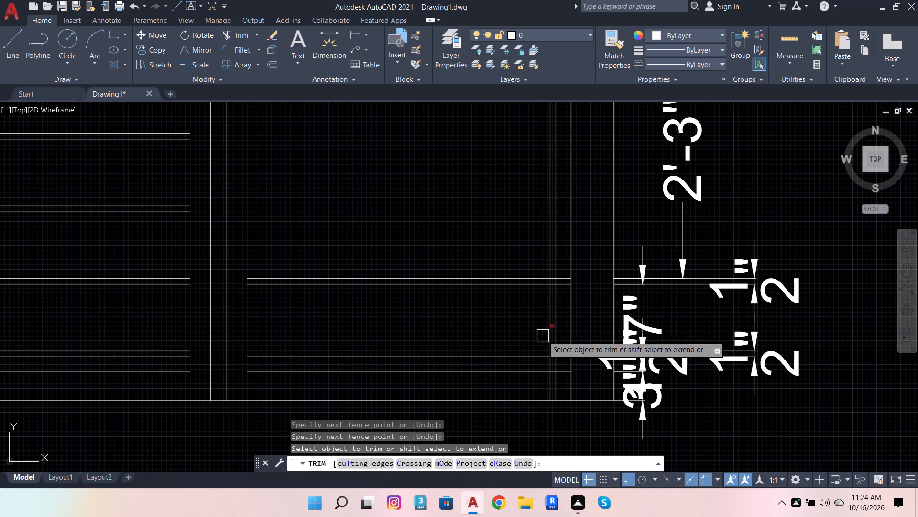
{"action": "scroll", "coordinate": [564, 374], "scroll_direction": "up", "scroll_amount": 2}
{"action": "left_click", "coordinate": [562, 397]}
{"action": "scroll", "coordinate": [567, 357], "scroll_direction": "down", "scroll_amount": 1}
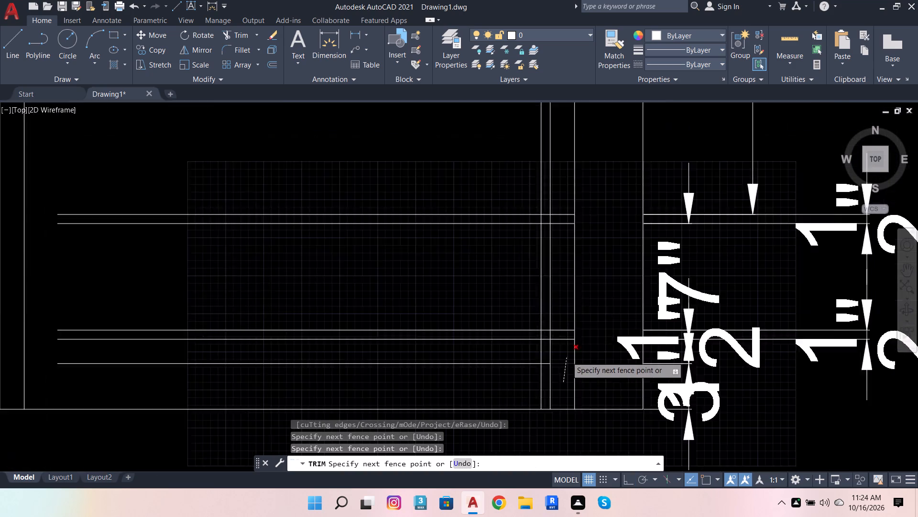
{"action": "scroll", "coordinate": [567, 358], "scroll_direction": "down", "scroll_amount": 1}
{"action": "left_click", "coordinate": [560, 253]}
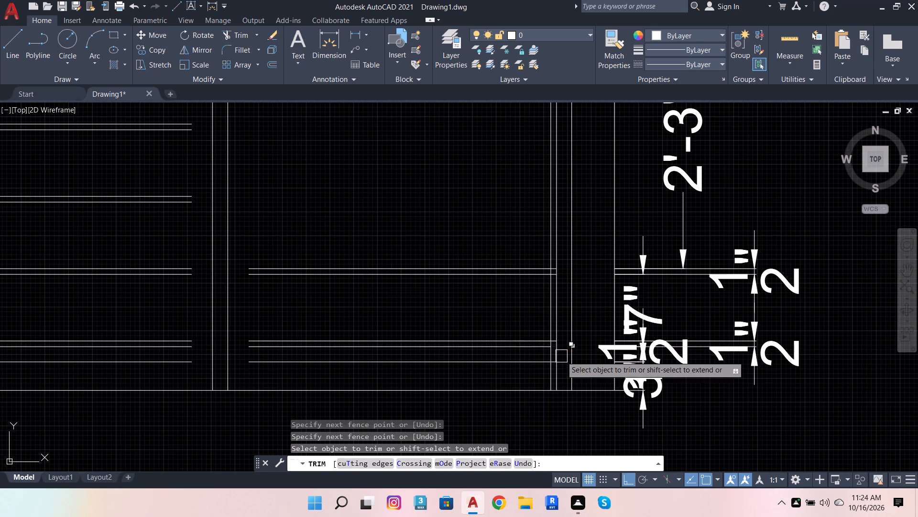
Trim the same lower shelf lines between the two right frame verticals, back to the inner one.
{"action": "scroll", "coordinate": [560, 363], "scroll_direction": "up", "scroll_amount": 3}
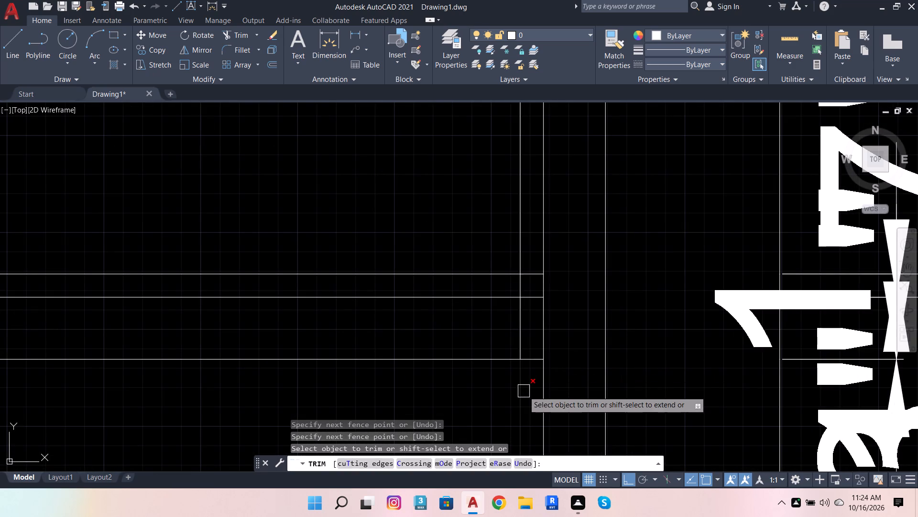
{"action": "left_click", "coordinate": [530, 383]}
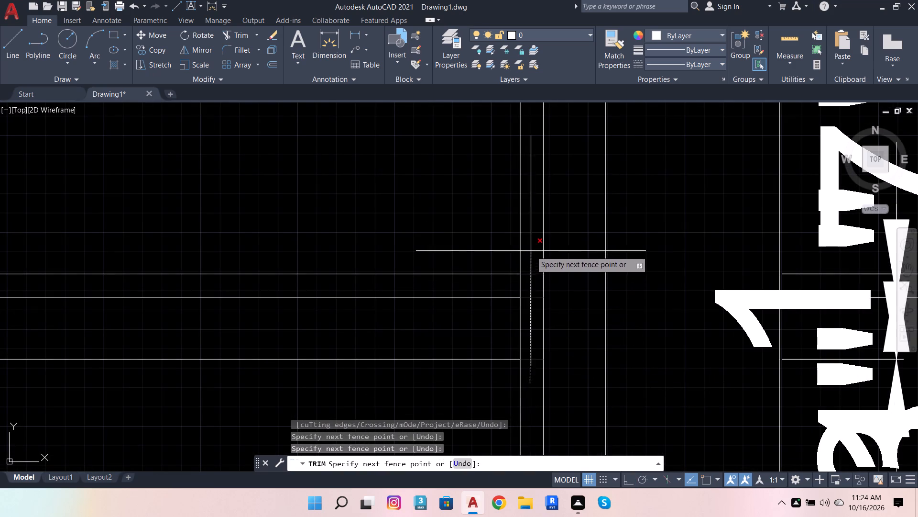
{"action": "left_click", "coordinate": [531, 247]}
{"action": "scroll", "coordinate": [564, 362], "scroll_direction": "down", "scroll_amount": 4}
{"action": "scroll", "coordinate": [558, 310], "scroll_direction": "up", "scroll_amount": 4}
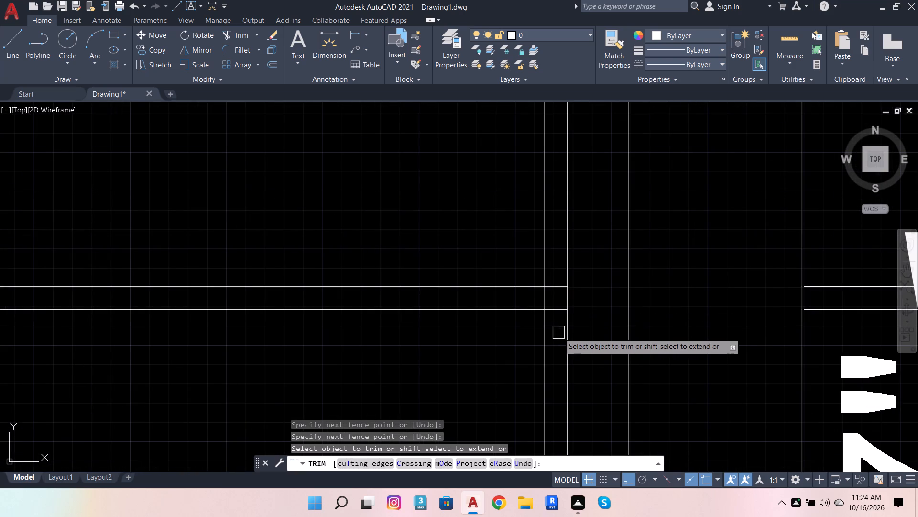
{"action": "left_click", "coordinate": [558, 333]}
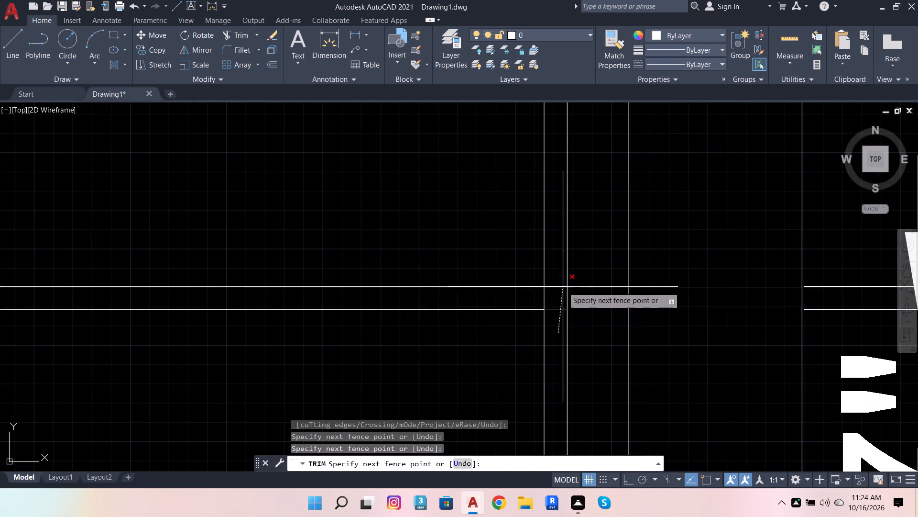
{"action": "left_click", "coordinate": [561, 272]}
{"action": "scroll", "coordinate": [607, 265], "scroll_direction": "down", "scroll_amount": 3}
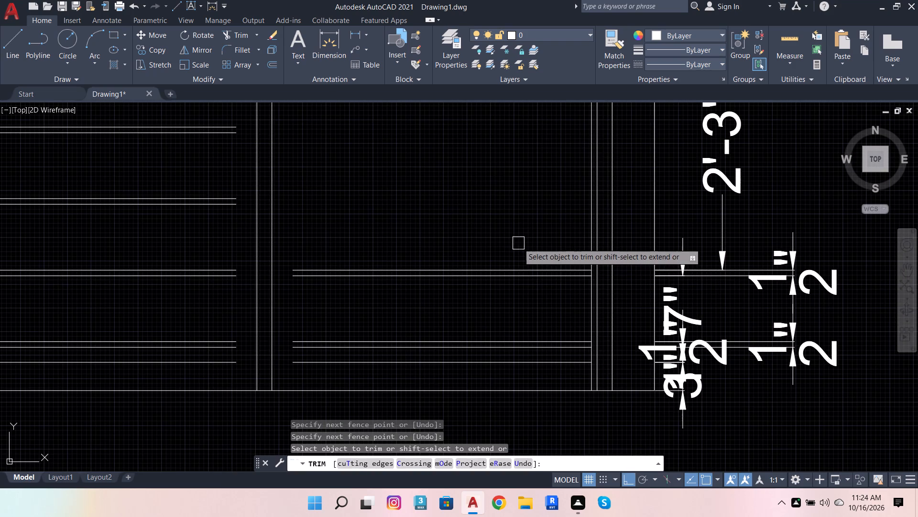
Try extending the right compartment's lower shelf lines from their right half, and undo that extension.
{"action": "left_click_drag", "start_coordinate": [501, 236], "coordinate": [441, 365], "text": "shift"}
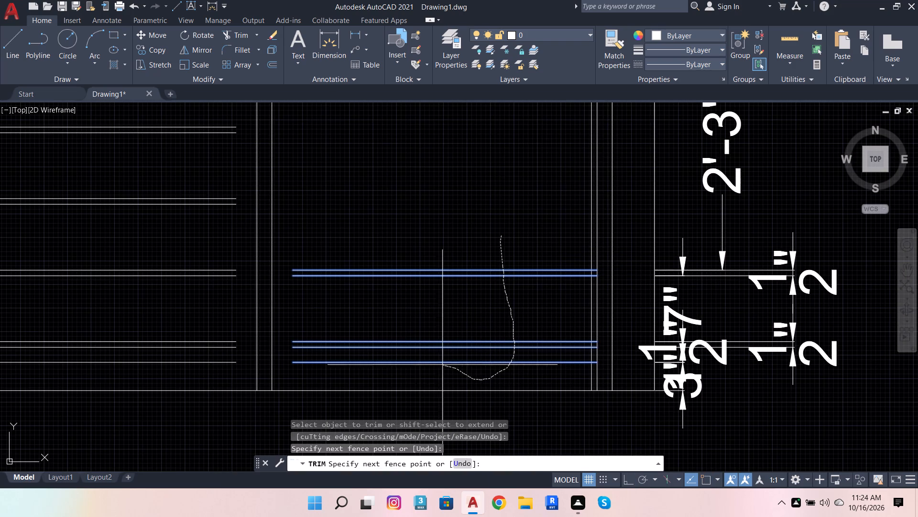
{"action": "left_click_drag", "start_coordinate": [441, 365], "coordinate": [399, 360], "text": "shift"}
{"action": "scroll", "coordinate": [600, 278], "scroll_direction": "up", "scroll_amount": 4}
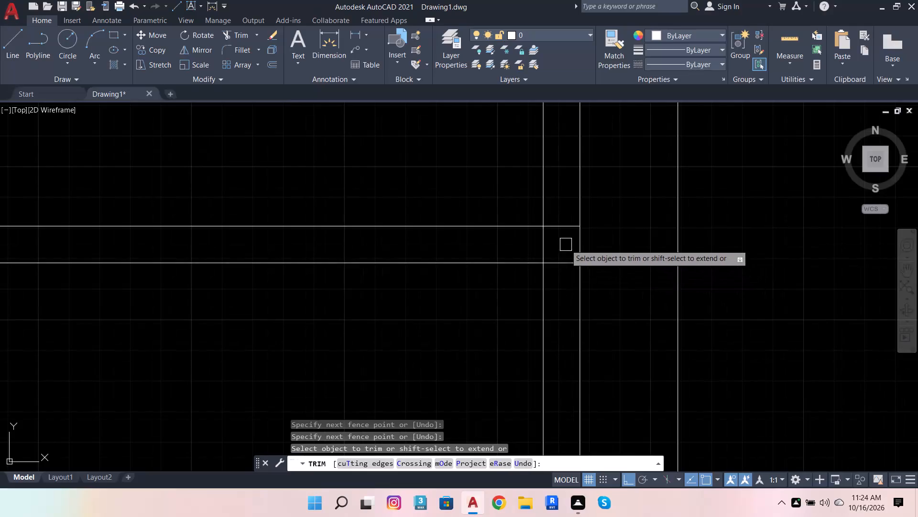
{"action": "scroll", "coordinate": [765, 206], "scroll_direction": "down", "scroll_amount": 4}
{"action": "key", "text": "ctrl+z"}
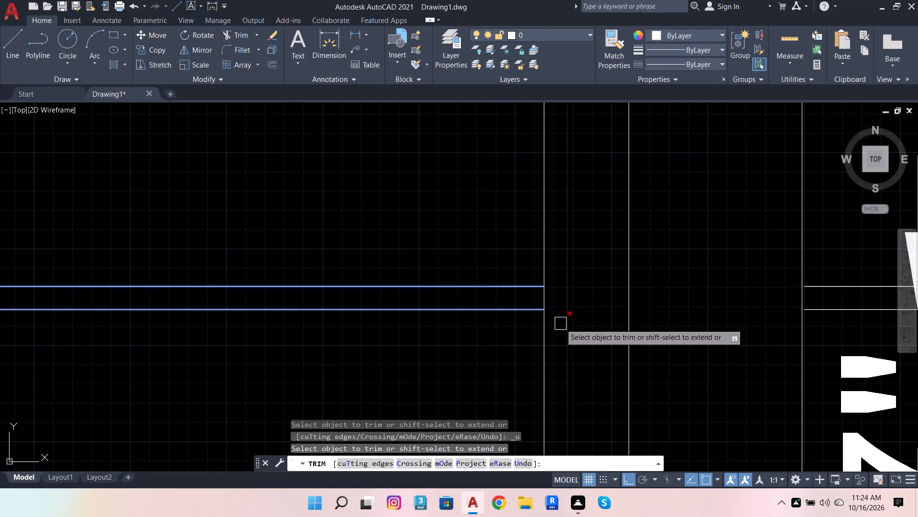
Extend the left ends of the right compartment's five lower shelf lines to the middle partition.
{"action": "scroll", "coordinate": [580, 254], "scroll_direction": "down", "scroll_amount": 4}
{"action": "scroll", "coordinate": [331, 296], "scroll_direction": "up", "scroll_amount": 2}
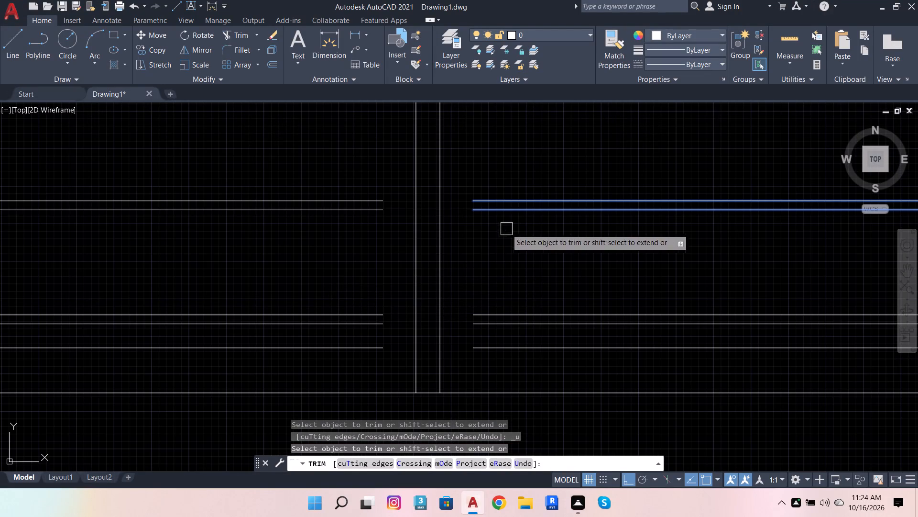
{"action": "left_click_drag", "start_coordinate": [588, 162], "coordinate": [581, 320], "text": "shift"}
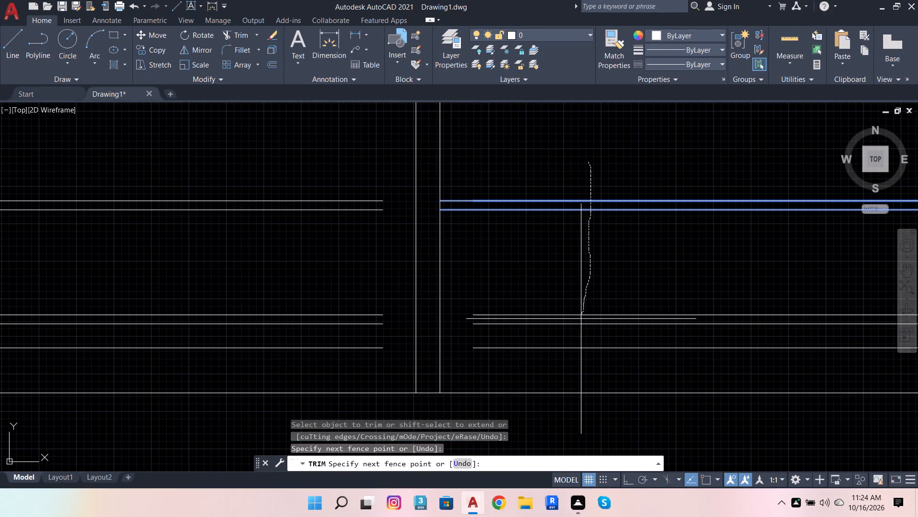
{"action": "left_click_drag", "start_coordinate": [581, 320], "coordinate": [579, 359], "text": "shift"}
Extend the right ends of all the lower shelf lines in the left compartment to the middle partition.
{"action": "left_click_drag", "start_coordinate": [273, 159], "coordinate": [290, 199], "text": "shift"}
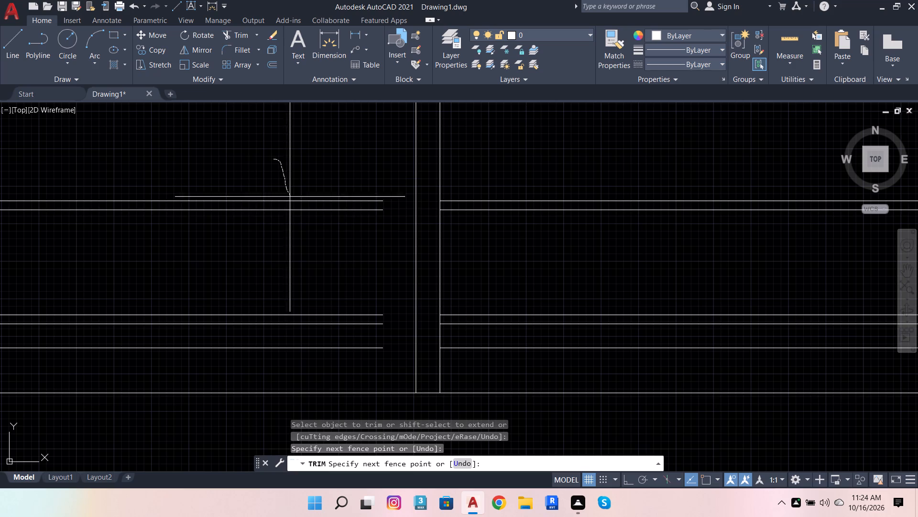
{"action": "left_click_drag", "start_coordinate": [290, 199], "coordinate": [303, 363], "text": "shift"}
{"action": "scroll", "coordinate": [342, 318], "scroll_direction": "down", "scroll_amount": 5}
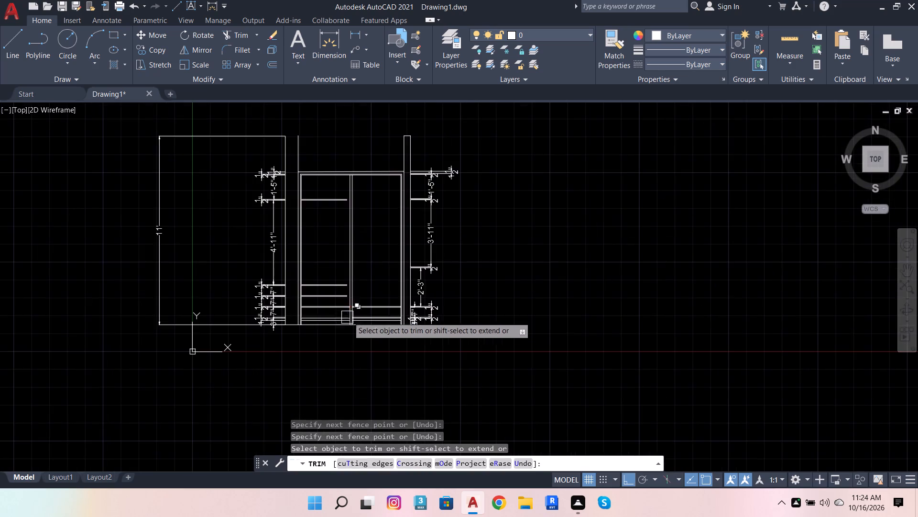
{"action": "scroll", "coordinate": [358, 305], "scroll_direction": "up", "scroll_amount": 3}
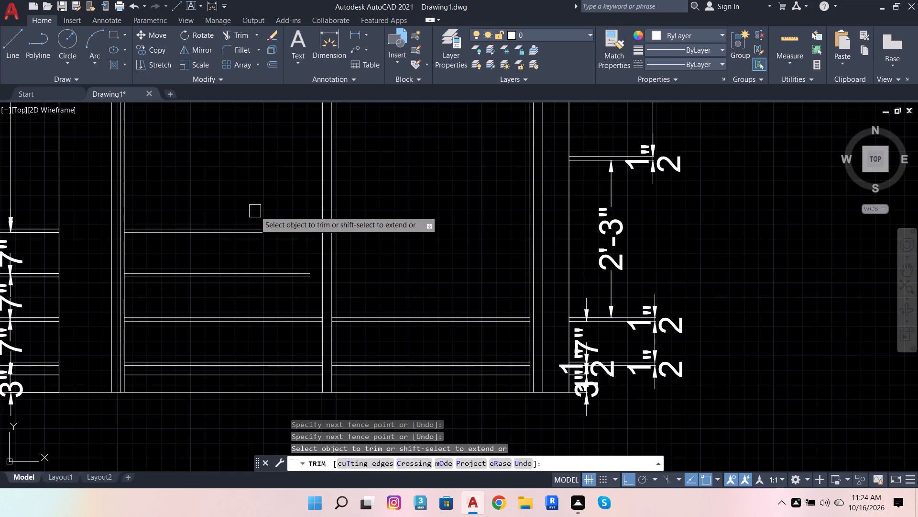
{"action": "scroll", "coordinate": [290, 218], "scroll_direction": "up", "scroll_amount": 2}
{"action": "left_click_drag", "start_coordinate": [295, 211], "coordinate": [281, 381], "text": "shift"}
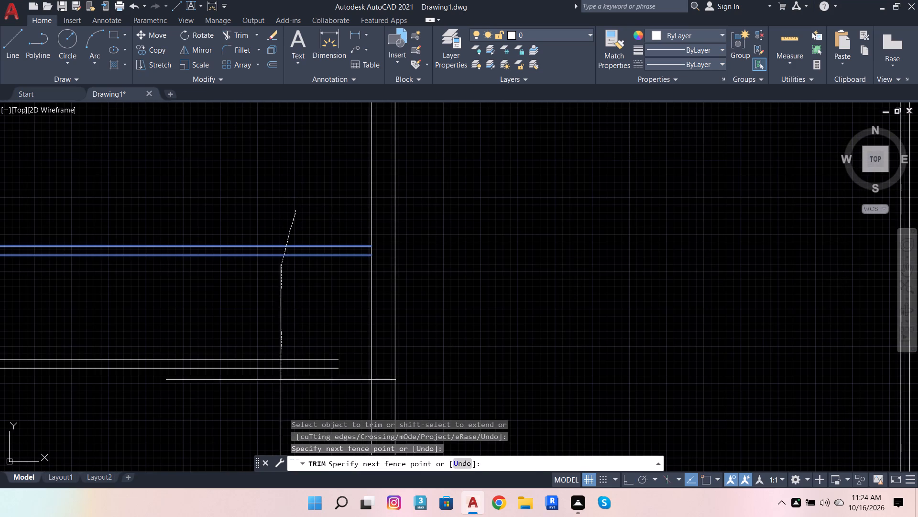
{"action": "left_click_drag", "start_coordinate": [281, 381], "coordinate": [281, 388], "text": "shift"}
{"action": "scroll", "coordinate": [357, 253], "scroll_direction": "down", "scroll_amount": 4}
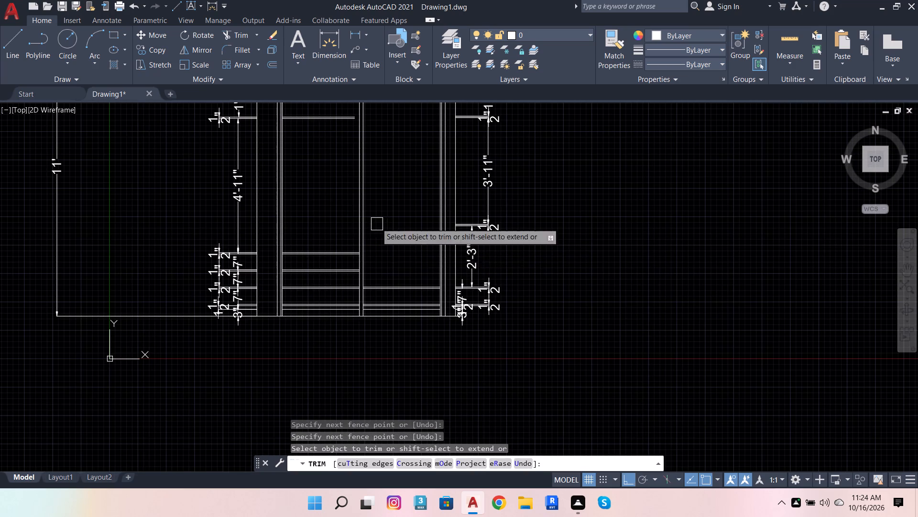
Extend the two lines of the left compartment's upper shelf, below the top shelf, to the middle partition.
{"action": "scroll", "coordinate": [362, 296], "scroll_direction": "down", "scroll_amount": 2}
{"action": "scroll", "coordinate": [368, 207], "scroll_direction": "up", "scroll_amount": 3}
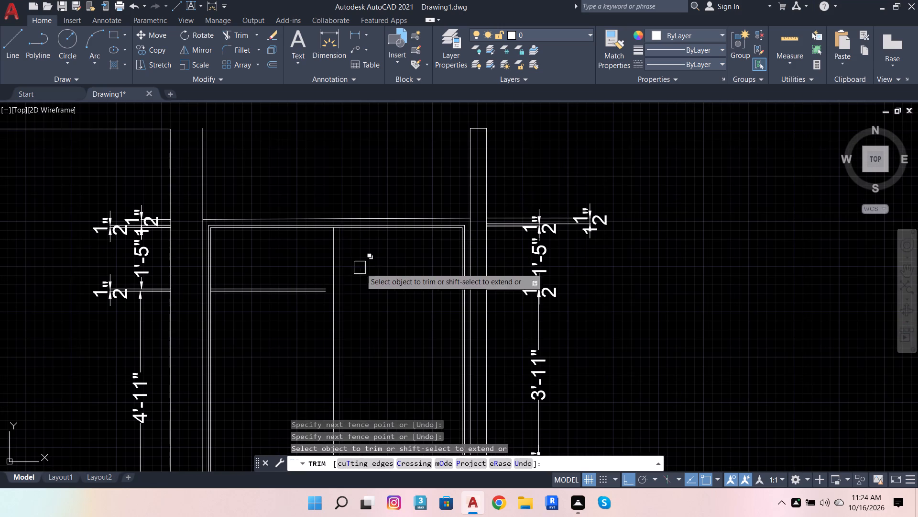
{"action": "scroll", "coordinate": [378, 279], "scroll_direction": "up", "scroll_amount": 2}
{"action": "left_click_drag", "start_coordinate": [197, 258], "coordinate": [206, 281], "text": "shift"}
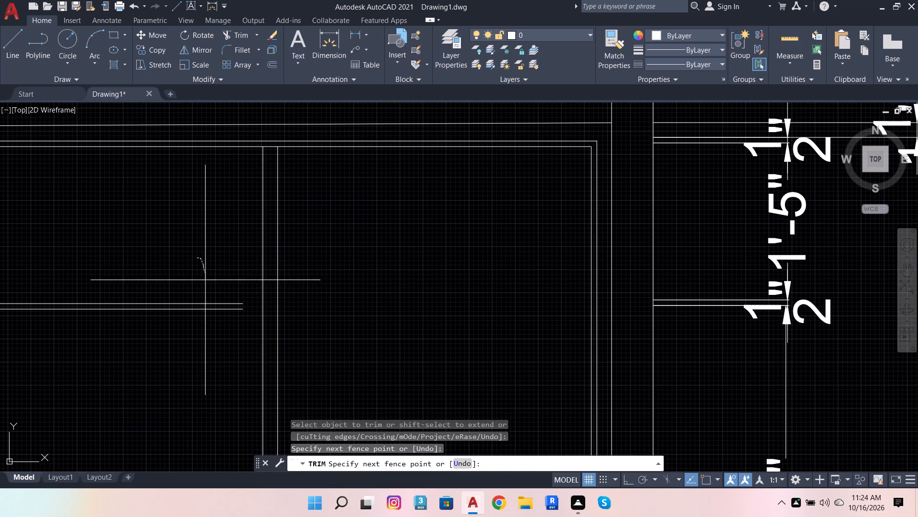
{"action": "left_click_drag", "start_coordinate": [206, 281], "coordinate": [227, 383], "text": "shift"}
{"action": "scroll", "coordinate": [326, 259], "scroll_direction": "down", "scroll_amount": 5}
{"action": "scroll", "coordinate": [354, 318], "scroll_direction": "up", "scroll_amount": 3}
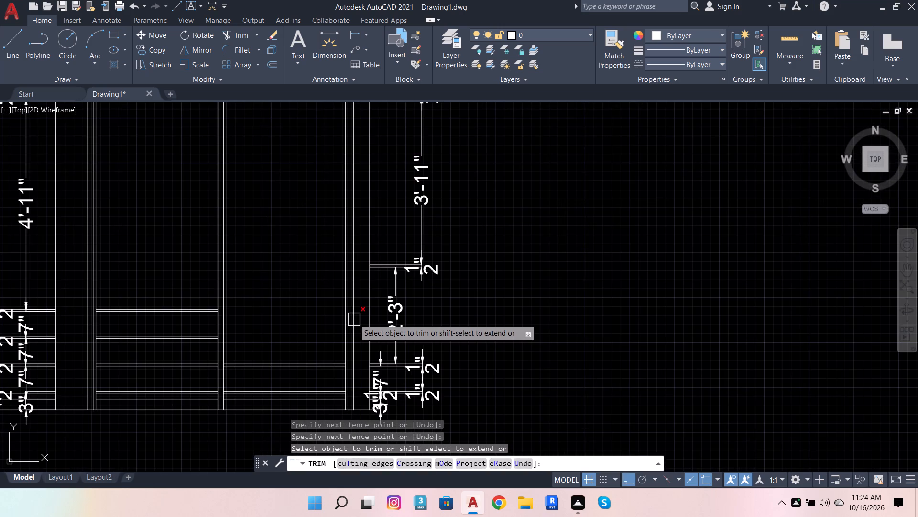
{"action": "key", "text": "Escape"}
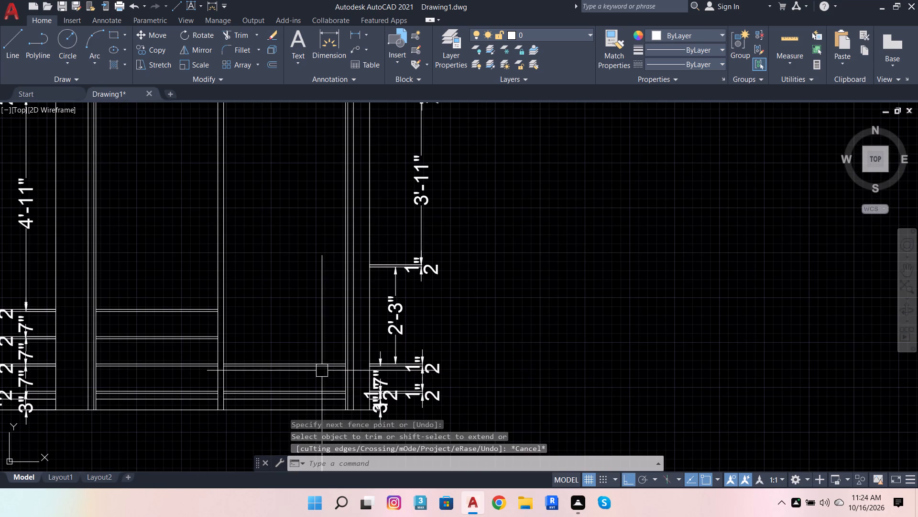
Offset the top line of the right compartment's upper low shelf upward by 2'3".
{"action": "scroll", "coordinate": [322, 371], "scroll_direction": "up", "scroll_amount": 2}
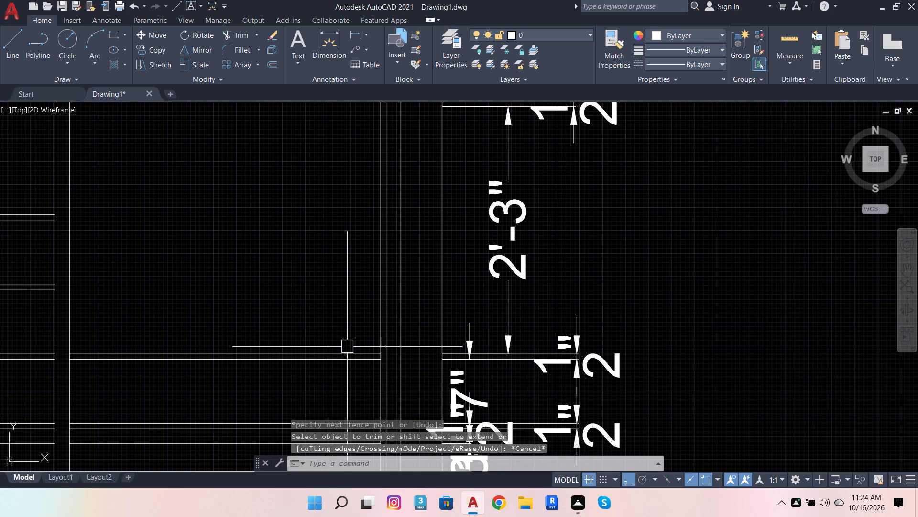
{"action": "left_click", "coordinate": [347, 347]}
{"action": "scroll", "coordinate": [324, 355], "scroll_direction": "up", "scroll_amount": 3}
{"action": "left_click", "coordinate": [321, 355]}
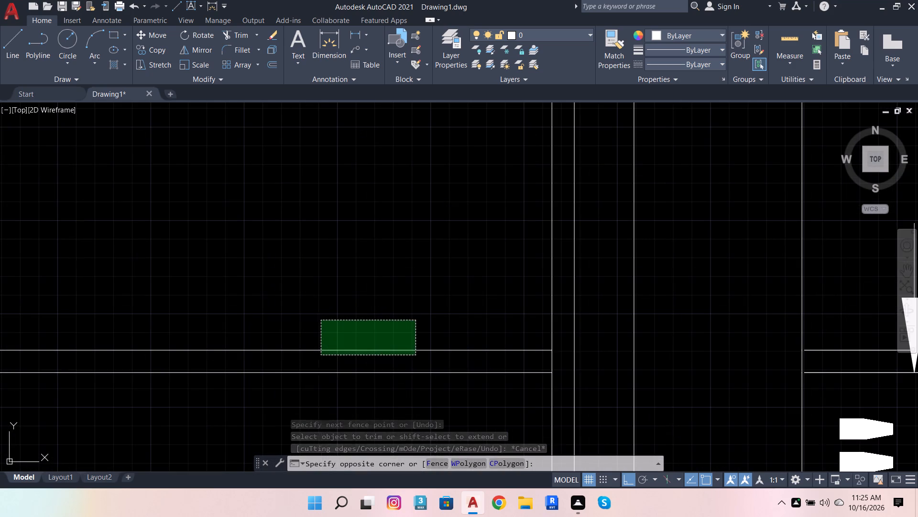
{"action": "left_click", "coordinate": [270, 63]}
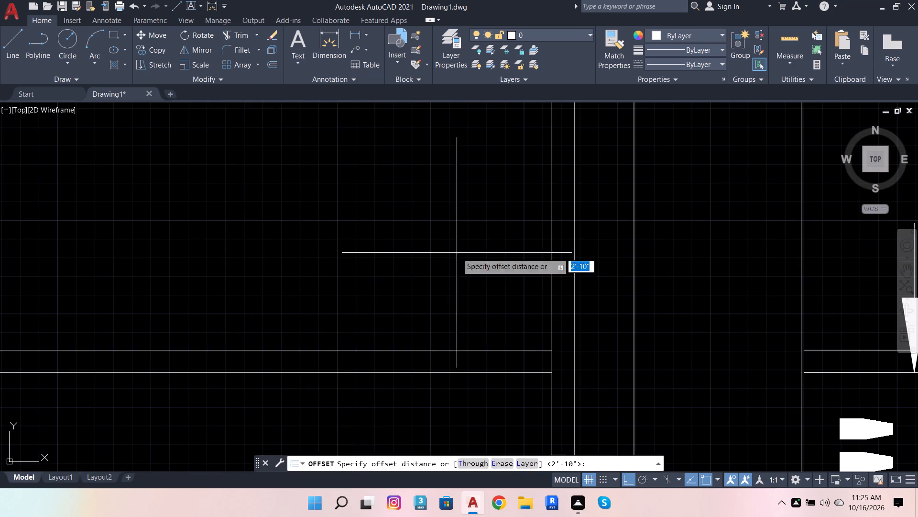
{"action": "scroll", "coordinate": [473, 280], "scroll_direction": "down", "scroll_amount": 3}
{"action": "left_click", "coordinate": [497, 308]}
{"action": "scroll", "coordinate": [501, 335], "scroll_direction": "down", "scroll_amount": 2}
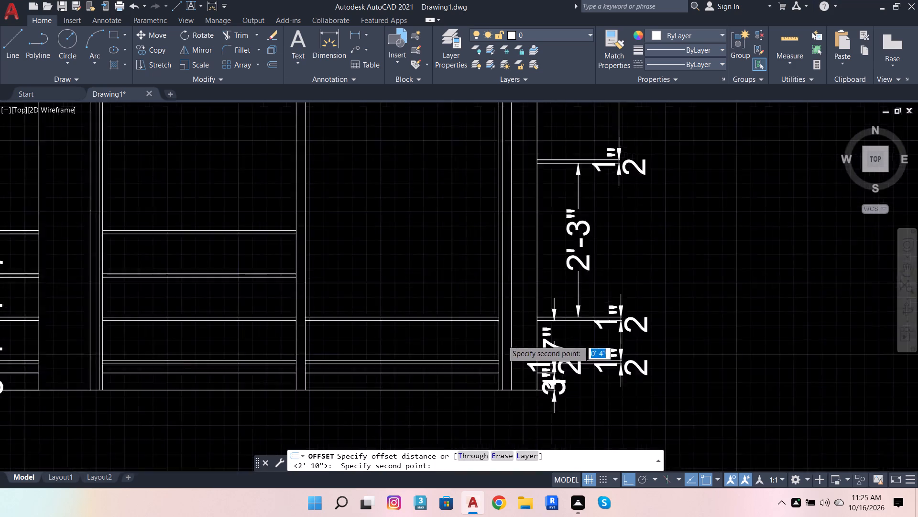
{"action": "scroll", "coordinate": [502, 341], "scroll_direction": "down", "scroll_amount": 2}
{"action": "scroll", "coordinate": [490, 301], "scroll_direction": "up", "scroll_amount": 2}
{"action": "type", "text": "2'3"}
{"action": "key", "text": "Return"}
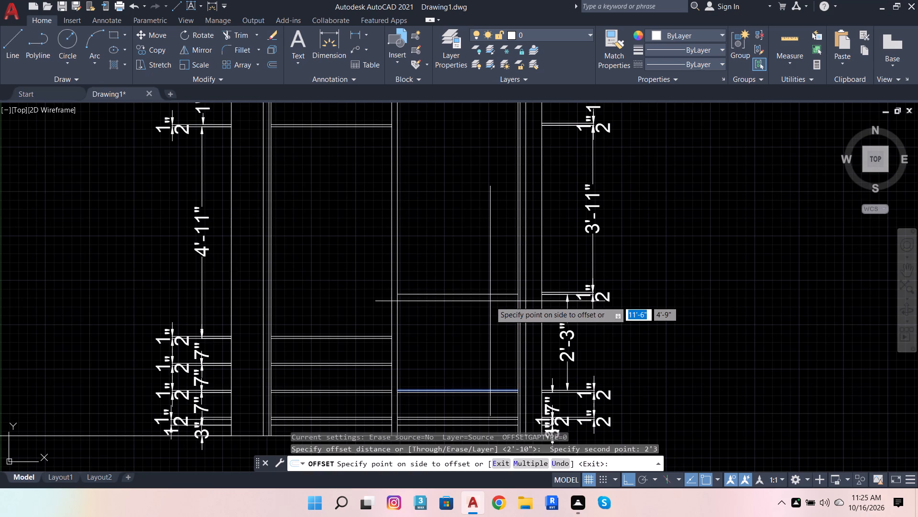
{"action": "left_click_drag", "start_coordinate": [490, 301], "coordinate": [481, 292]}
Offset the single shelf line above the right compartment's low shelves upward by .6 to give the shelf its thickness.
{"action": "left_click", "coordinate": [269, 60]}
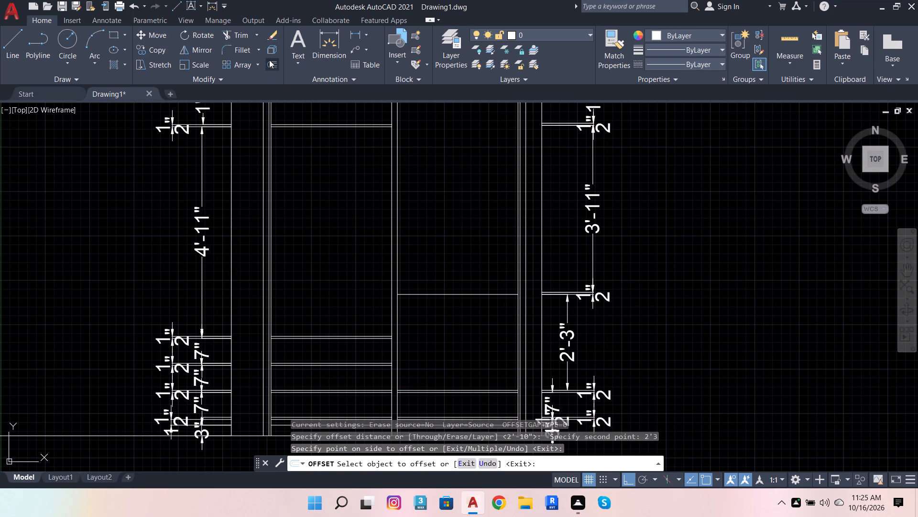
{"action": "scroll", "coordinate": [542, 365], "scroll_direction": "up", "scroll_amount": 1}
{"action": "scroll", "coordinate": [503, 251], "scroll_direction": "up", "scroll_amount": 2}
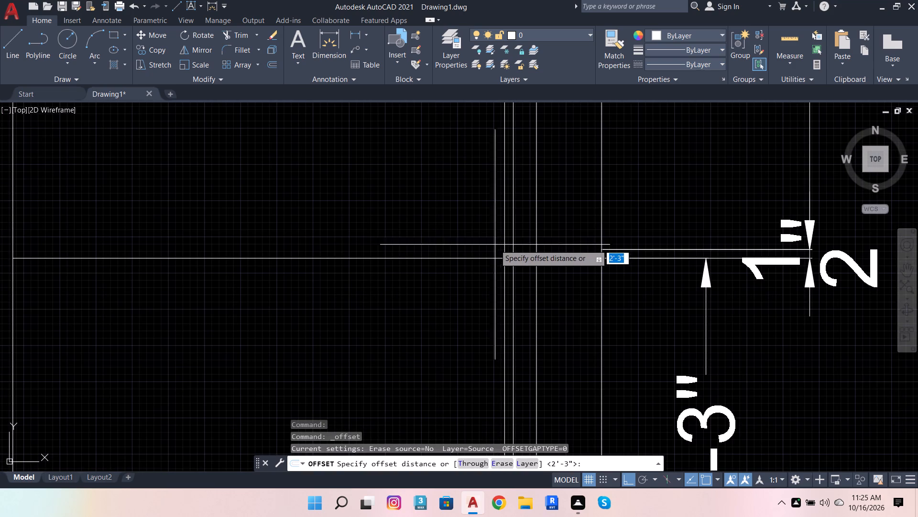
{"action": "left_click", "coordinate": [510, 257]}
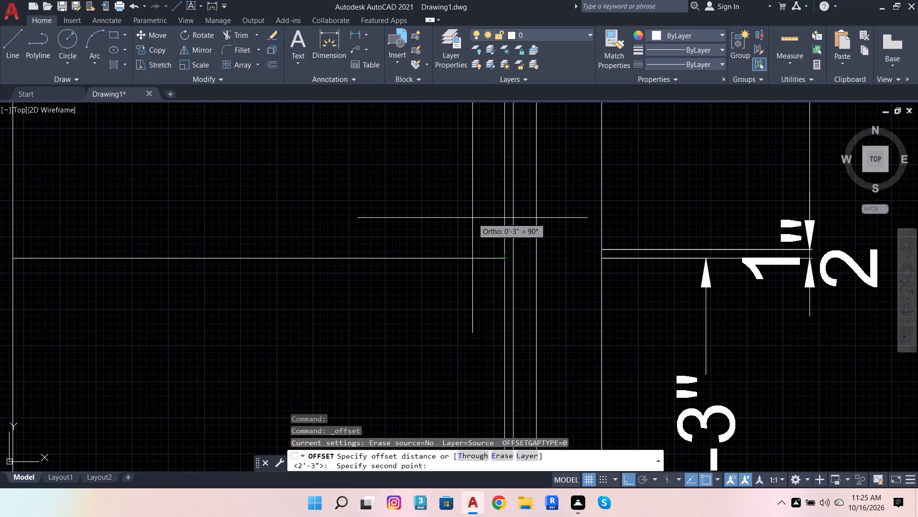
{"action": "key", "text": "period"}
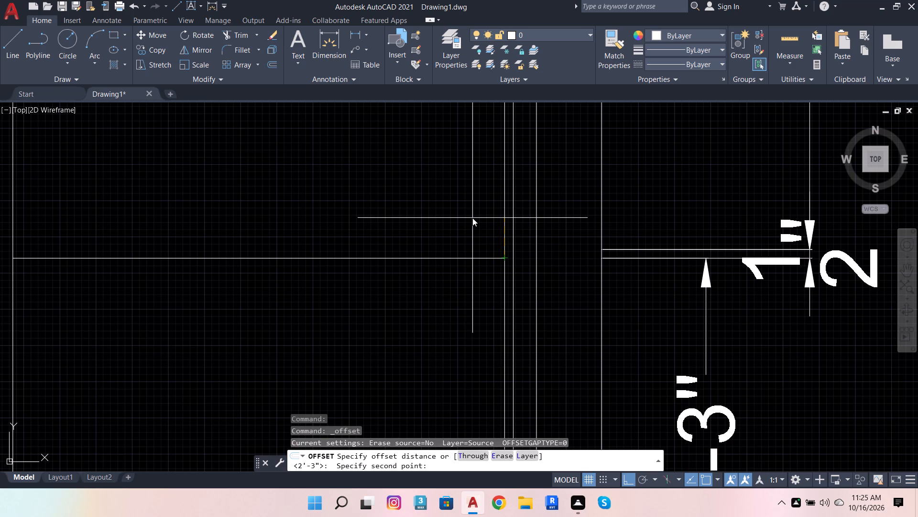
{"action": "key", "text": "6"}
{"action": "key", "text": "Return"}
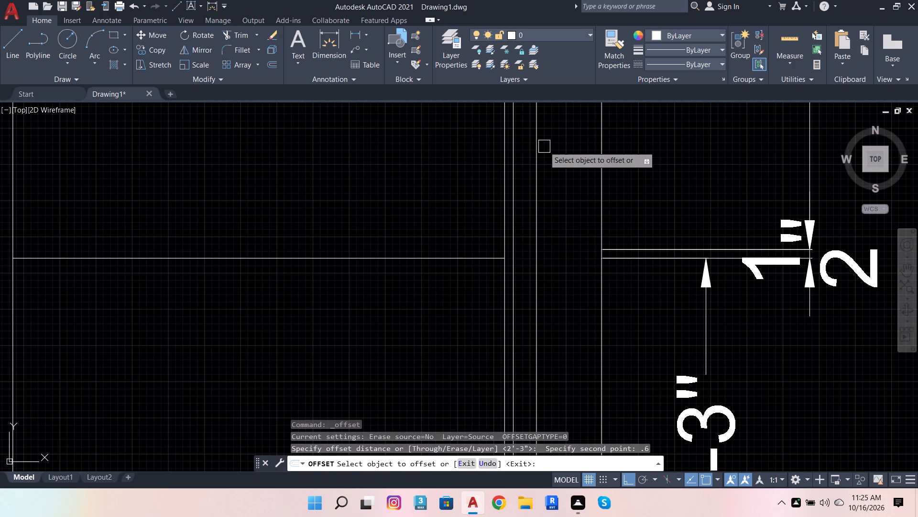
{"action": "scroll", "coordinate": [389, 262], "scroll_direction": "up", "scroll_amount": 1}
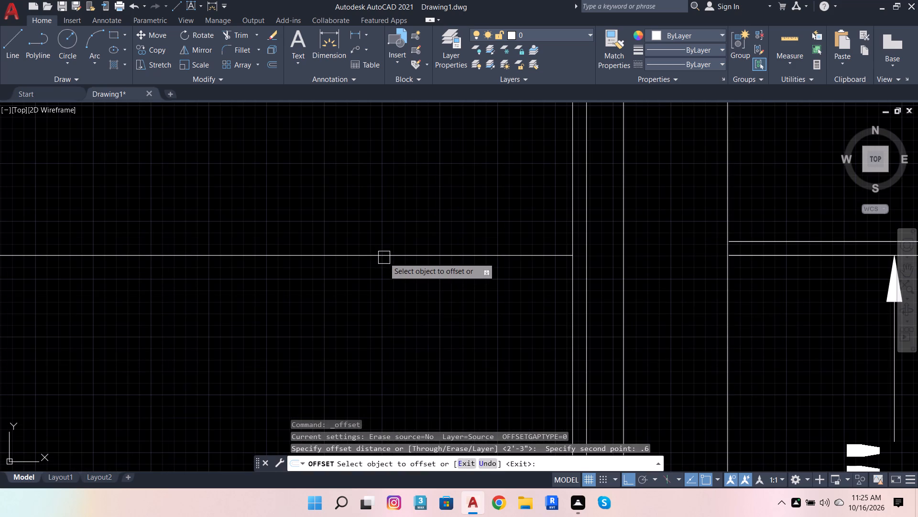
{"action": "left_click", "coordinate": [384, 258]}
{"action": "left_click", "coordinate": [392, 180]}
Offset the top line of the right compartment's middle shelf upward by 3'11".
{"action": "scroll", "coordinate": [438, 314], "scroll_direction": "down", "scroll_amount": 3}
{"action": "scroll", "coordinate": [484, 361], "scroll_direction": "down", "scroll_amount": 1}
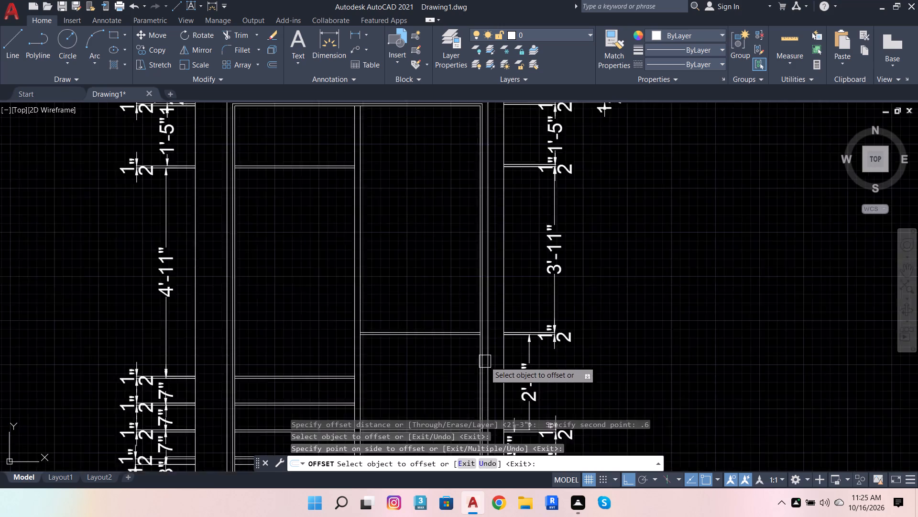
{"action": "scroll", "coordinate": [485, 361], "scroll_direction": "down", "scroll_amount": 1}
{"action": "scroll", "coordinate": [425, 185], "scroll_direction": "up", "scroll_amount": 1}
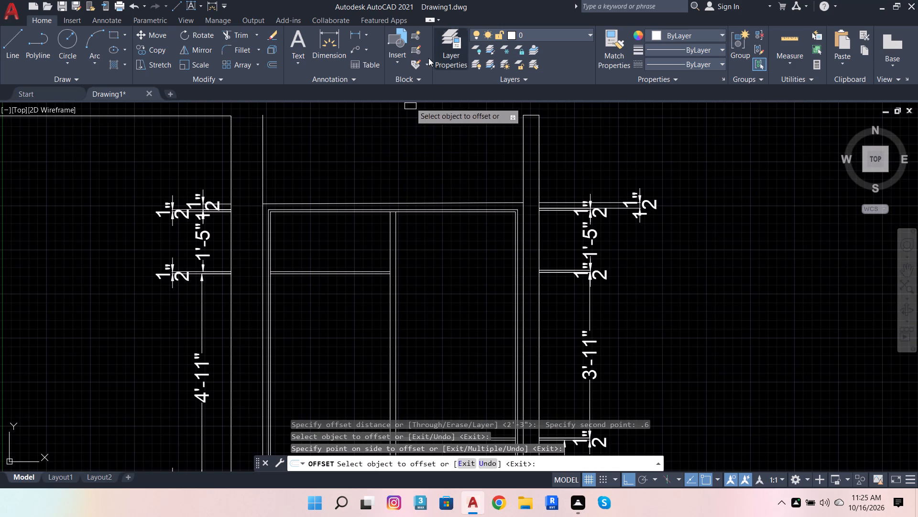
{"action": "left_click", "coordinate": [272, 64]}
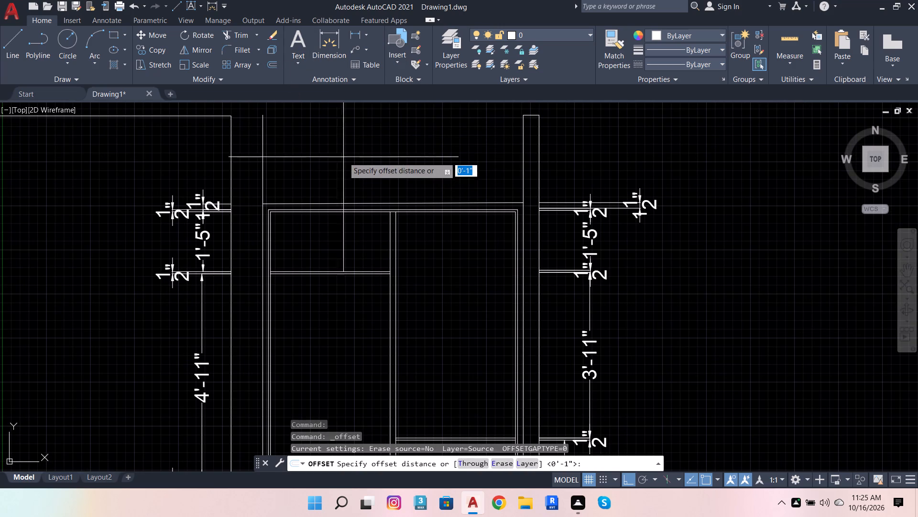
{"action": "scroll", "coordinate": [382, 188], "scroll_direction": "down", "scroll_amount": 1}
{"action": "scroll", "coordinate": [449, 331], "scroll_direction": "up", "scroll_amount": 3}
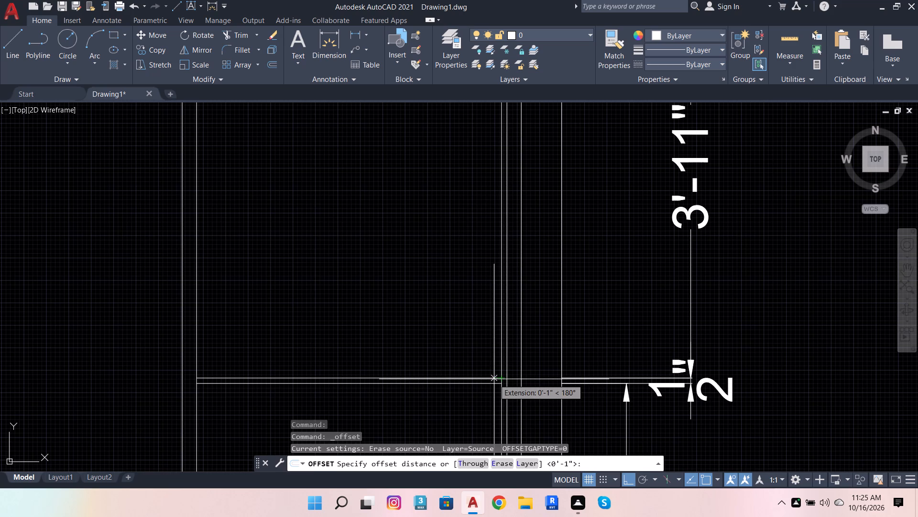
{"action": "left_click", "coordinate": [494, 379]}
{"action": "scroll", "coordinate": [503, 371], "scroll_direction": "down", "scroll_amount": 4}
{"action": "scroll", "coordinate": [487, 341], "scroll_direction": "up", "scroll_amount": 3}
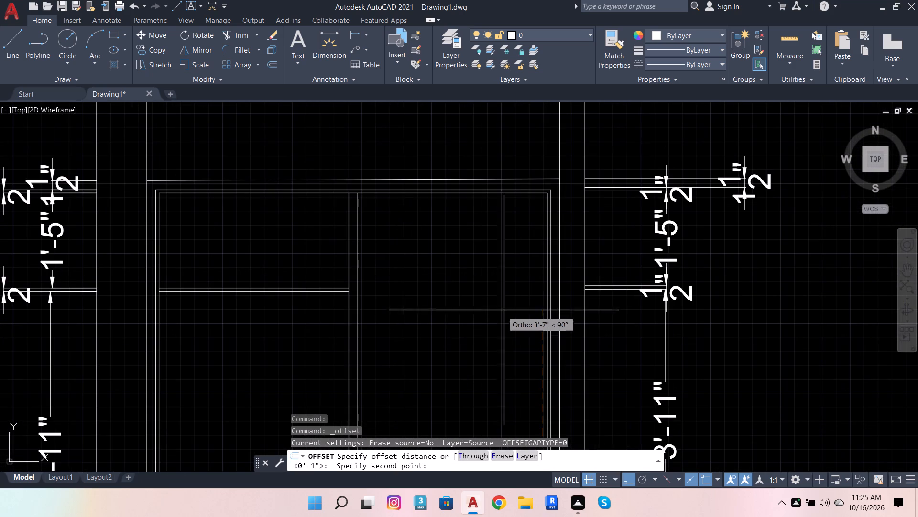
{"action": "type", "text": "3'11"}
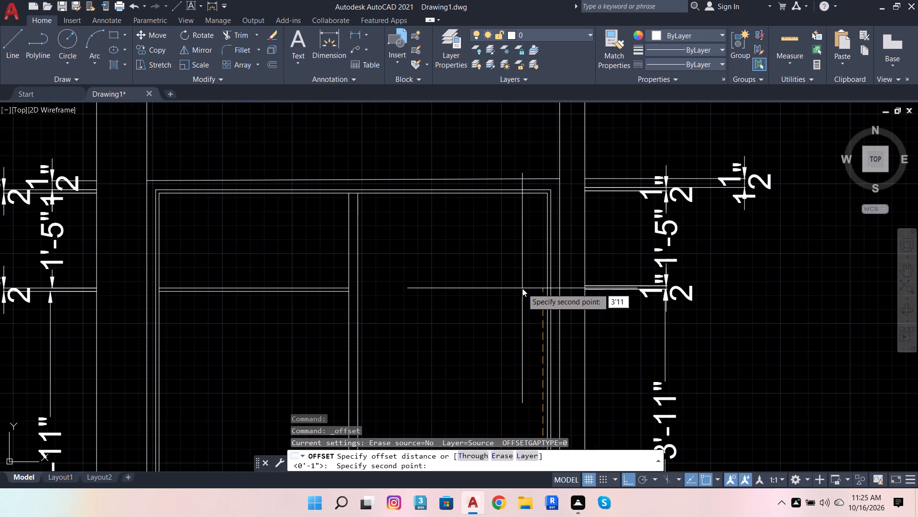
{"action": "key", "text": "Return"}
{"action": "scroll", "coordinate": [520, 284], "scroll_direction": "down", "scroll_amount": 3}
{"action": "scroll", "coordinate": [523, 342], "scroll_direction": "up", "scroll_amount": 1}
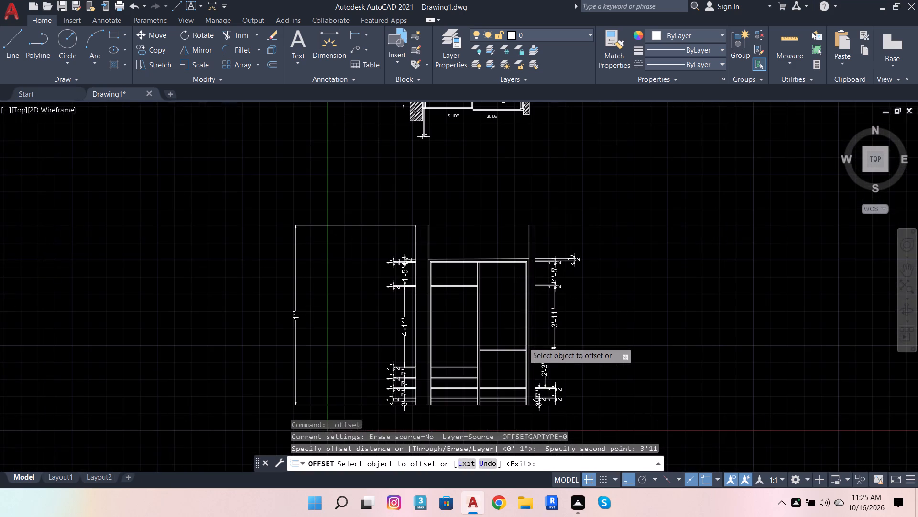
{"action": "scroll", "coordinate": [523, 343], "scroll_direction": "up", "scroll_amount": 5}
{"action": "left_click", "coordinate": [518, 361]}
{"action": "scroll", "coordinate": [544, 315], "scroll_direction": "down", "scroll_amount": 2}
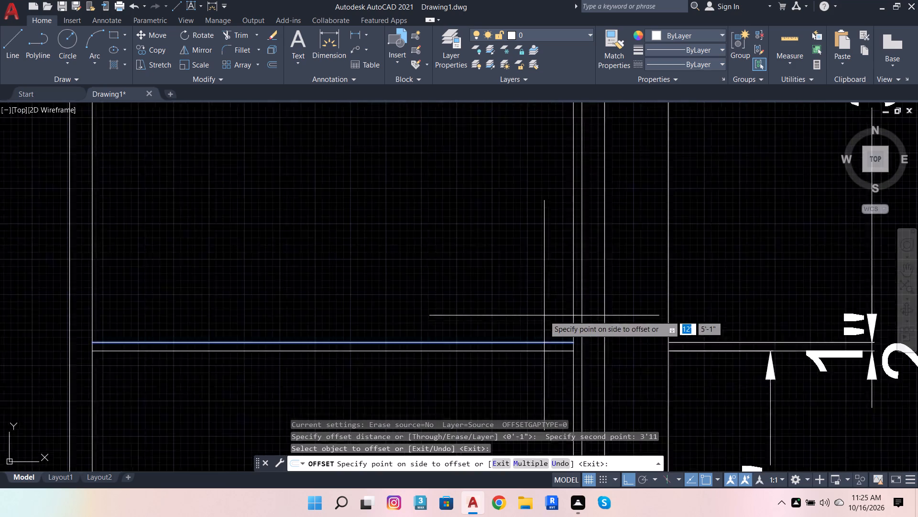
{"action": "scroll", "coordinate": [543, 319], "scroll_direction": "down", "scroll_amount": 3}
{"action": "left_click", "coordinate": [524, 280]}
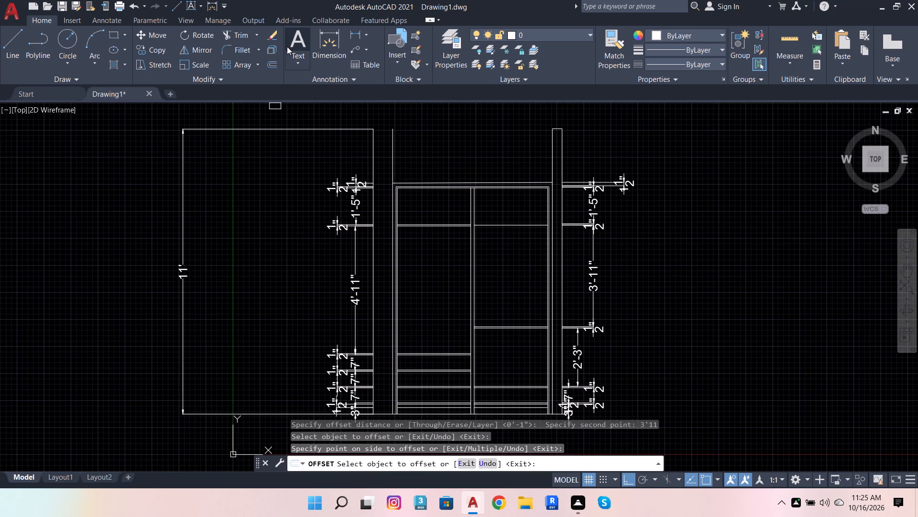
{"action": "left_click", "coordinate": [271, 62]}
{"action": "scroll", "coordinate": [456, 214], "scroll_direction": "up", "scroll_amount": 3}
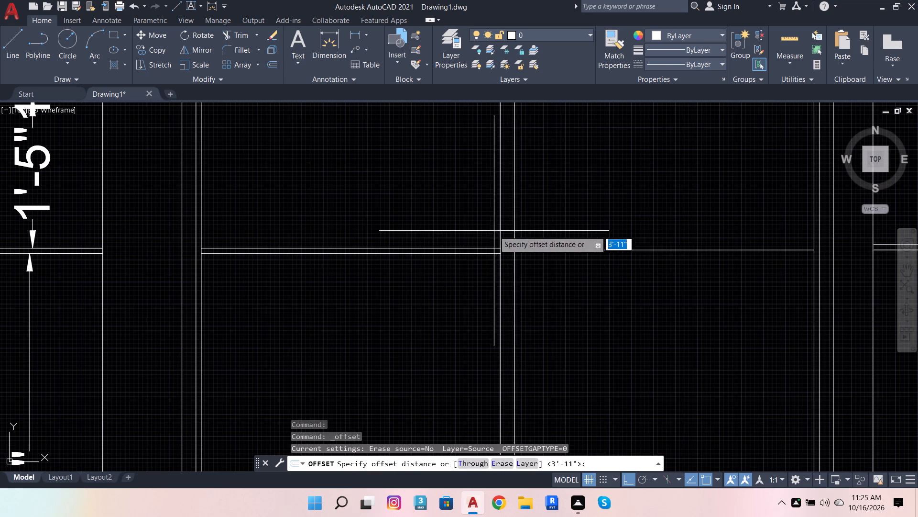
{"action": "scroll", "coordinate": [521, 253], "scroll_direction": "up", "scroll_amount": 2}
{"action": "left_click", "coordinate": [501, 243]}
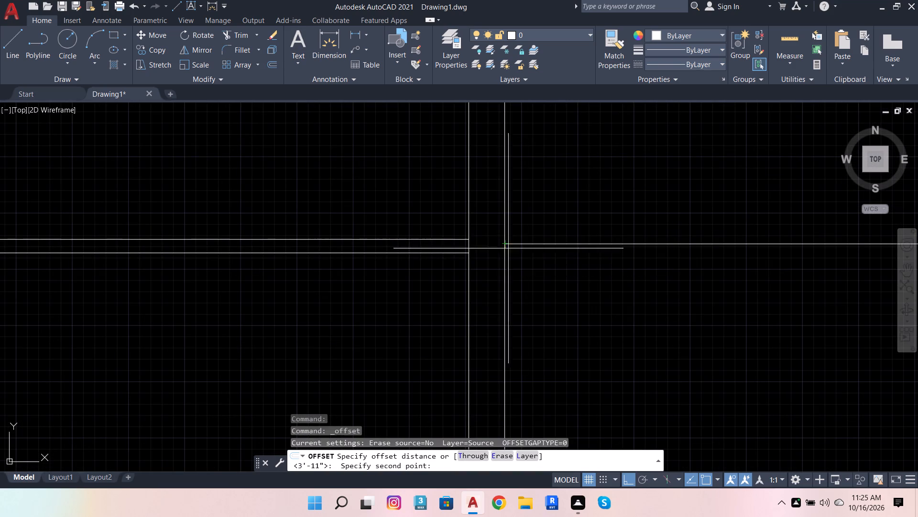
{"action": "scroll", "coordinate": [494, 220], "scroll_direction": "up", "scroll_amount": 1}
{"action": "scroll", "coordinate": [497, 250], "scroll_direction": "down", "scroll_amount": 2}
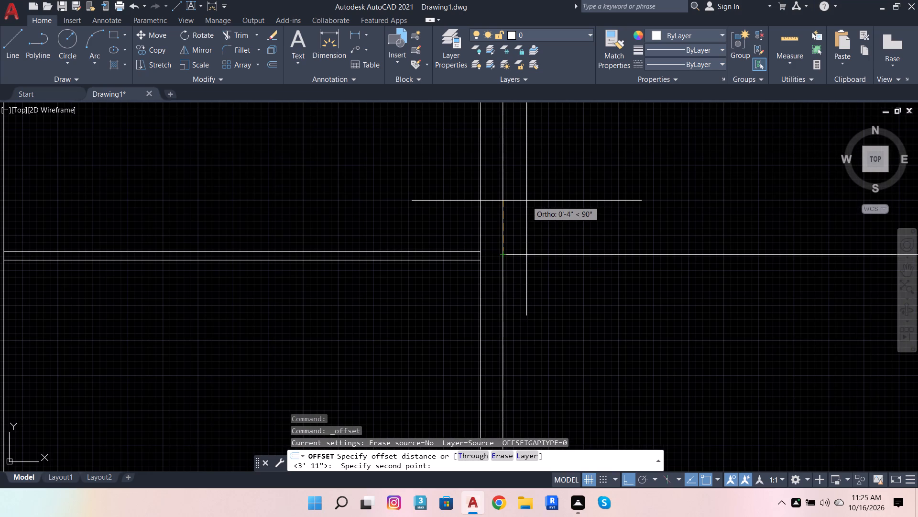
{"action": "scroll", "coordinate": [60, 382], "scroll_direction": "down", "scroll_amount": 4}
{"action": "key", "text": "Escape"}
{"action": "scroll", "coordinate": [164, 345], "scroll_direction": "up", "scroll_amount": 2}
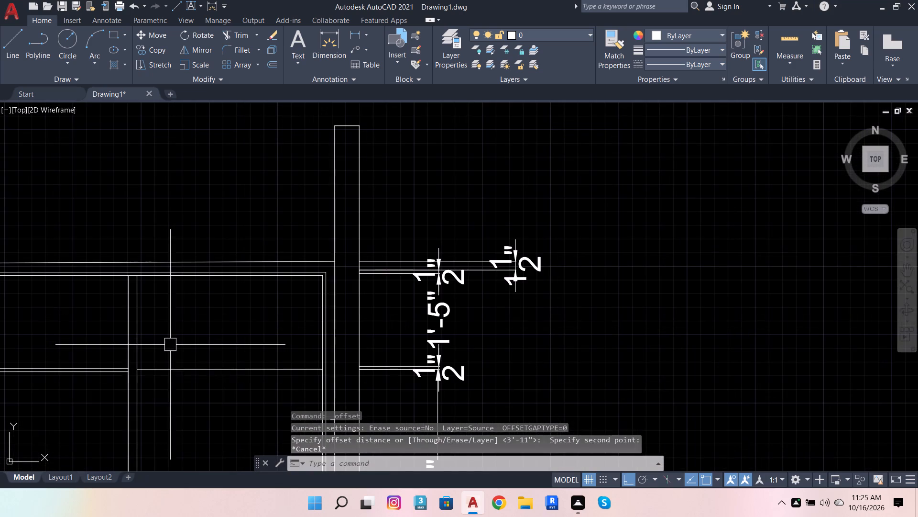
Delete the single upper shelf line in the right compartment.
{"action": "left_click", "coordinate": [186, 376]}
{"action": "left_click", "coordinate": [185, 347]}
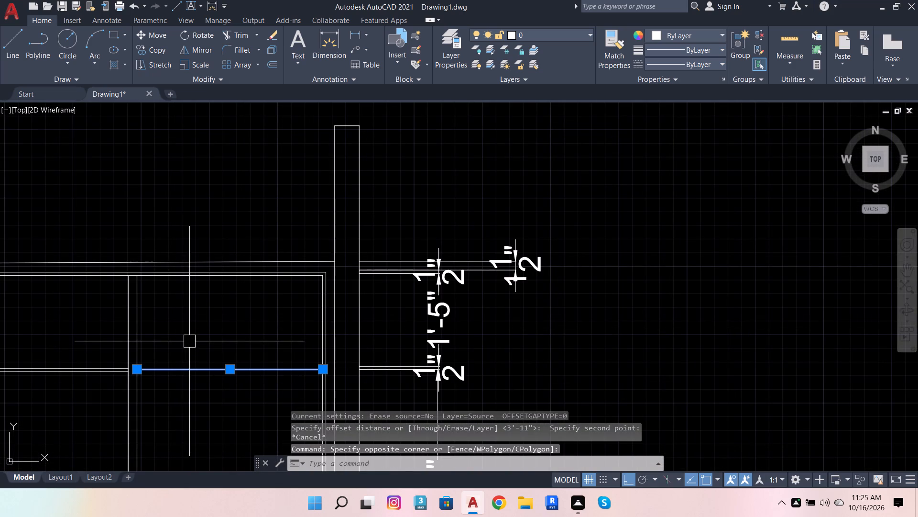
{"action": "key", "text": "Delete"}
Extend the left compartment's two upper shelf lines through to the right frame and trim their segments inside the middle partition.
{"action": "scroll", "coordinate": [209, 345], "scroll_direction": "down", "scroll_amount": 2}
{"action": "scroll", "coordinate": [150, 367], "scroll_direction": "up", "scroll_amount": 3}
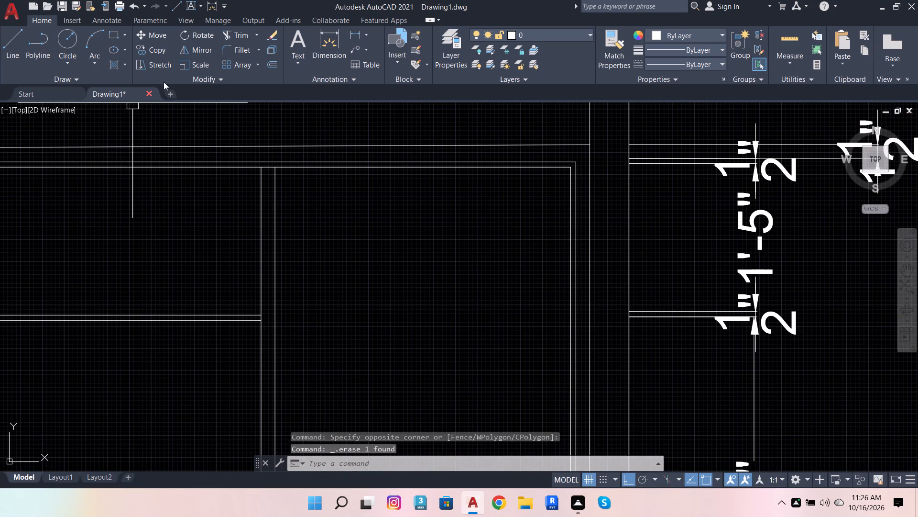
{"action": "left_click", "coordinate": [243, 34]}
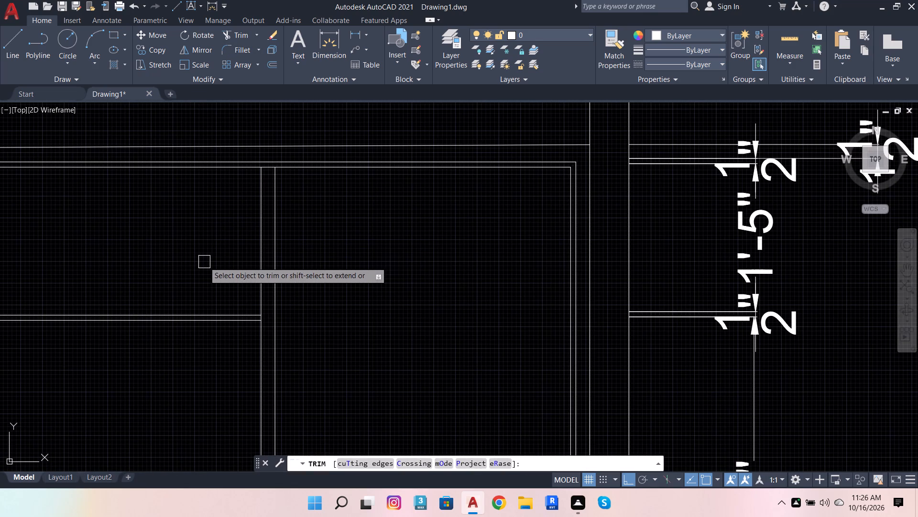
{"action": "left_click_drag", "start_coordinate": [202, 256], "coordinate": [222, 370], "text": "shift"}
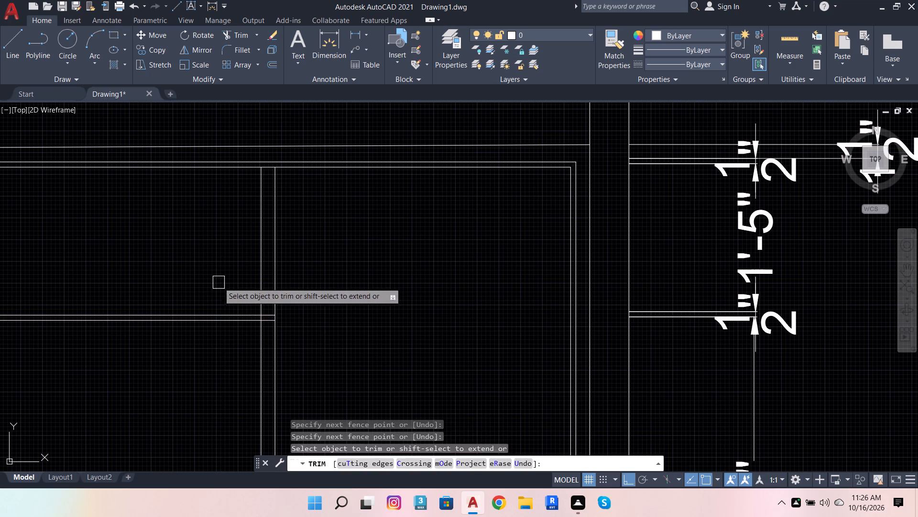
{"action": "left_click_drag", "start_coordinate": [219, 285], "coordinate": [241, 377], "text": "shift"}
{"action": "scroll", "coordinate": [261, 320], "scroll_direction": "up", "scroll_amount": 4}
{"action": "left_click", "coordinate": [294, 282]}
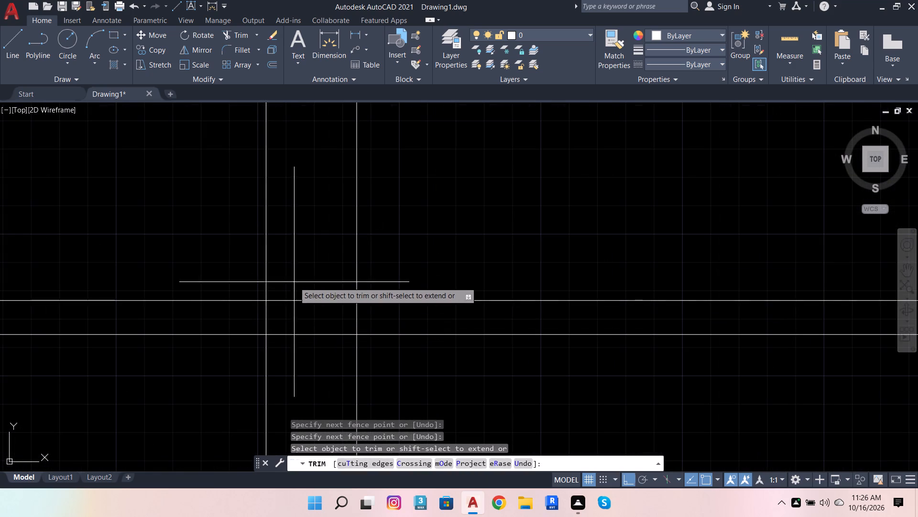
{"action": "left_click", "coordinate": [288, 357]}
{"action": "scroll", "coordinate": [29, 288], "scroll_direction": "down", "scroll_amount": 3}
{"action": "scroll", "coordinate": [470, 296], "scroll_direction": "down", "scroll_amount": 3}
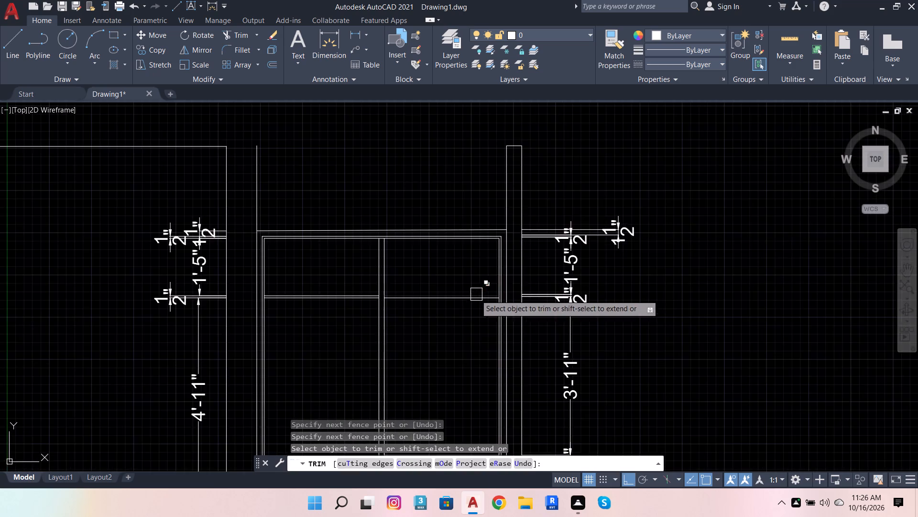
{"action": "scroll", "coordinate": [473, 299], "scroll_direction": "up", "scroll_amount": 3}
{"action": "key", "text": "Escape"}
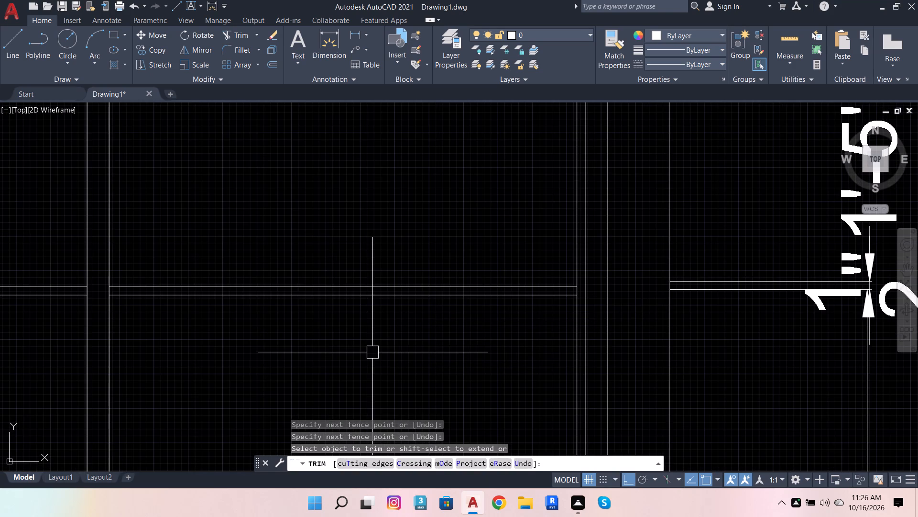
Load the ACAD_ISO02W100 ISO dash linetype from acad.lin.
{"action": "scroll", "coordinate": [372, 360], "scroll_direction": "down", "scroll_amount": 2}
{"action": "scroll", "coordinate": [576, 254], "scroll_direction": "down", "scroll_amount": 3}
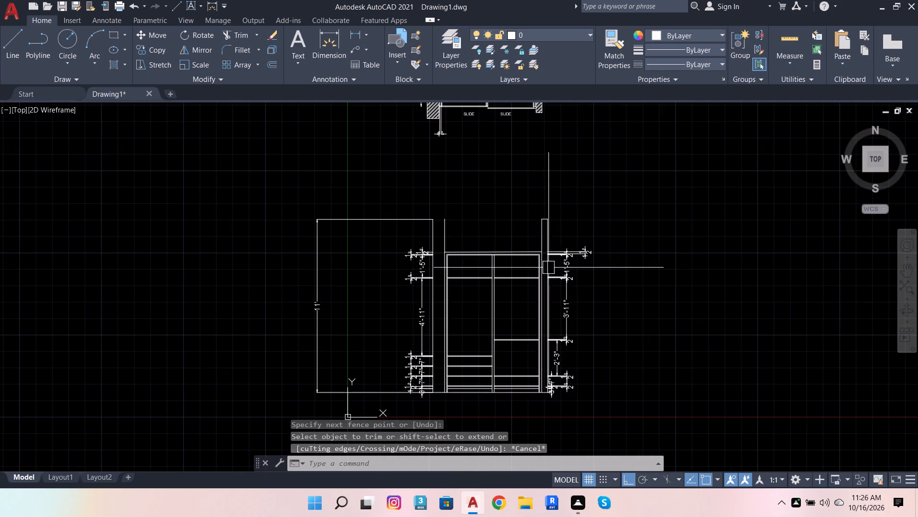
{"action": "scroll", "coordinate": [526, 329], "scroll_direction": "up", "scroll_amount": 1}
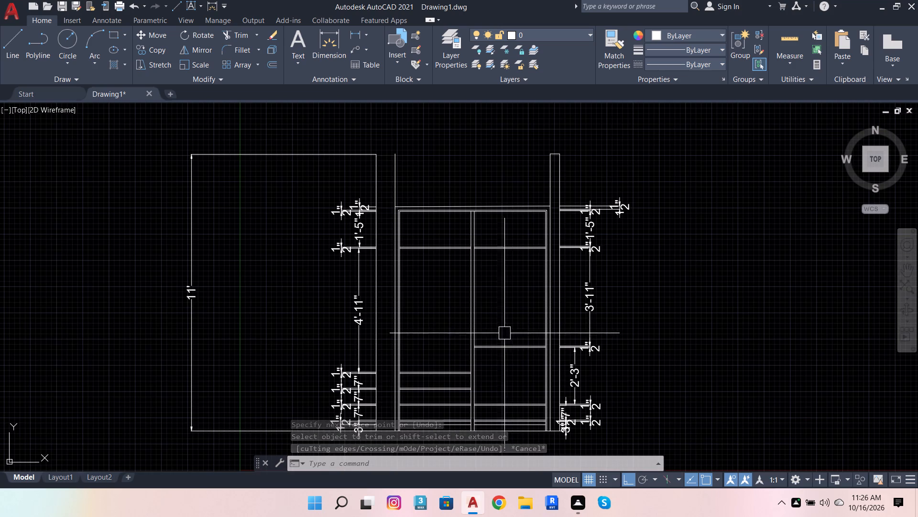
{"action": "left_click", "coordinate": [652, 60]}
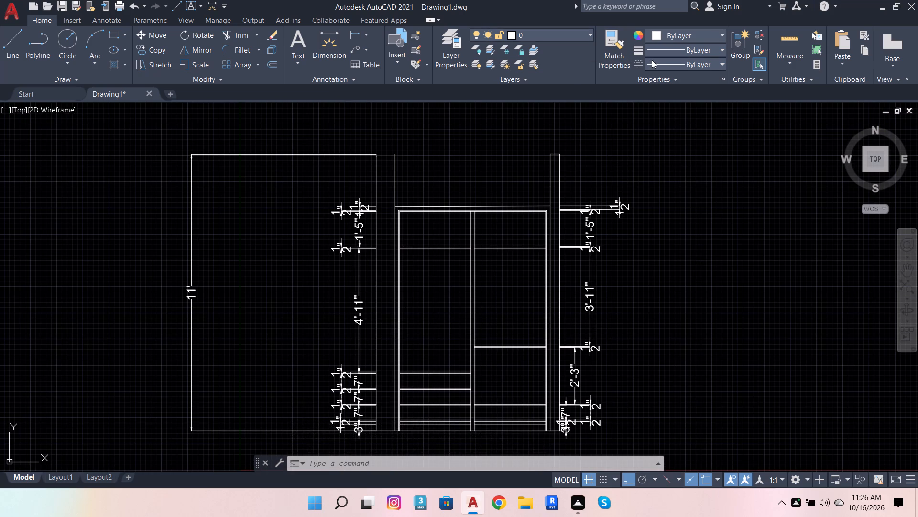
{"action": "left_click", "coordinate": [673, 121]}
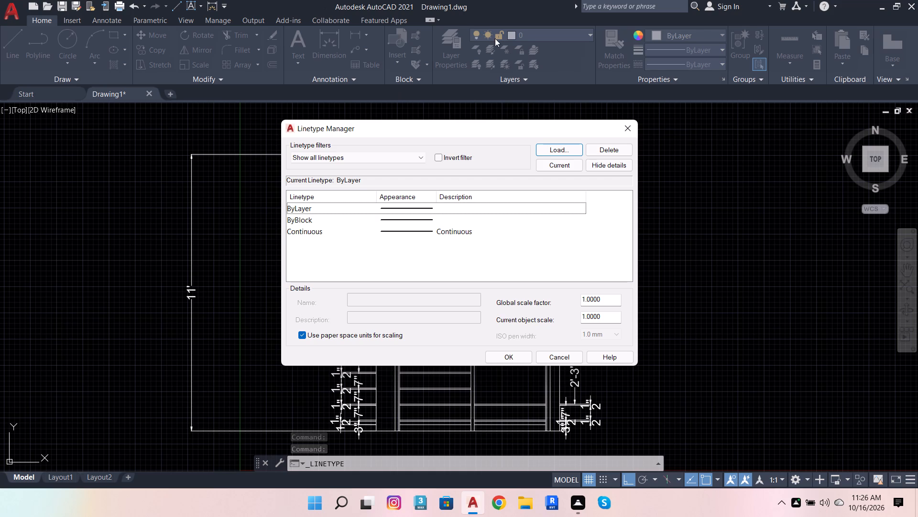
{"action": "left_click", "coordinate": [546, 151]}
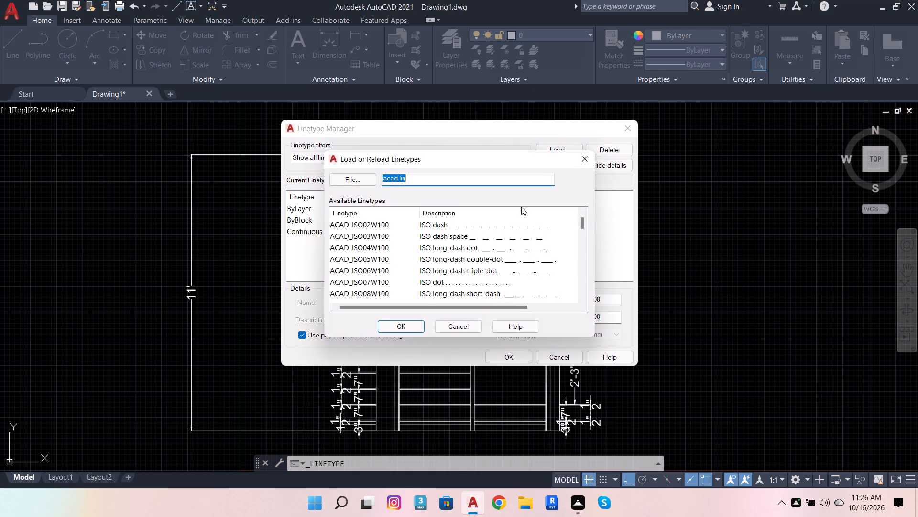
{"action": "left_click", "coordinate": [502, 225]}
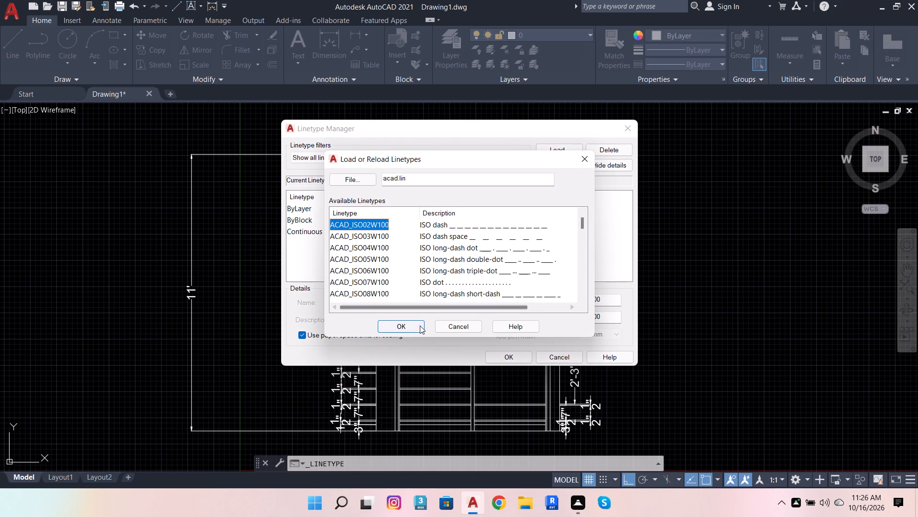
{"action": "left_click", "coordinate": [420, 326]}
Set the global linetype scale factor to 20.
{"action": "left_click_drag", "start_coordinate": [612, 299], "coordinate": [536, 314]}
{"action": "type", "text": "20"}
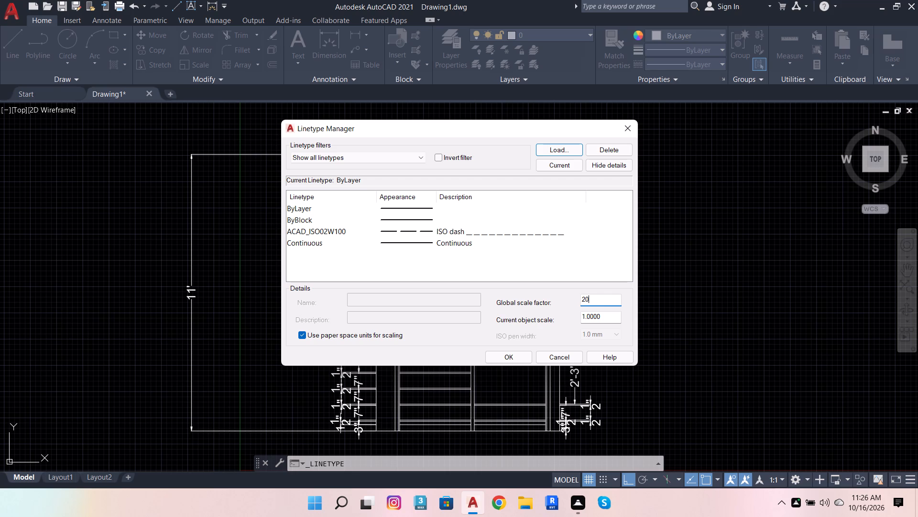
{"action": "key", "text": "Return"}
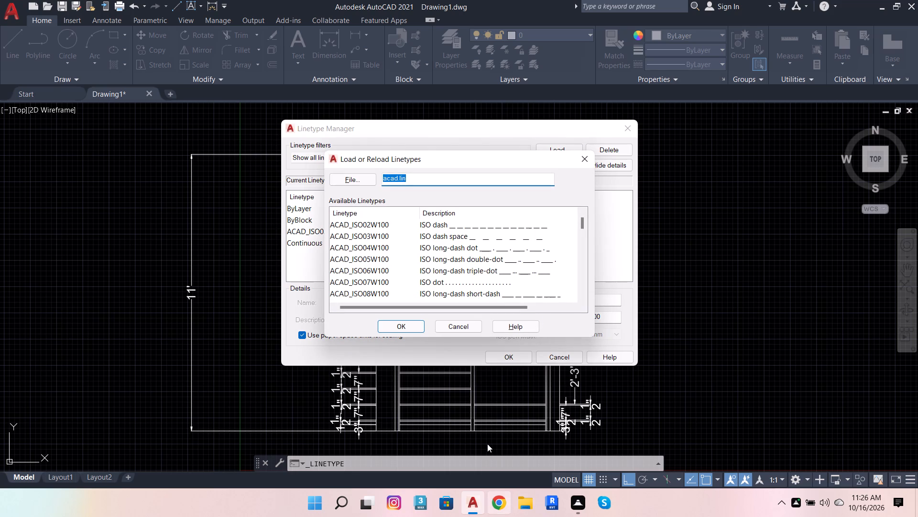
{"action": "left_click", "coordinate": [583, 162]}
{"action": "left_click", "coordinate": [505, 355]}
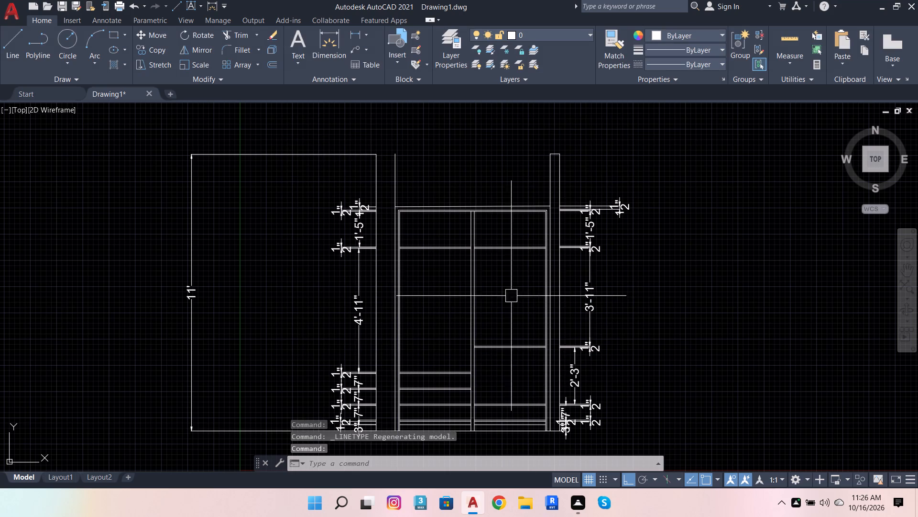
Make ACAD_ISO02W100 the current linetype.
{"action": "left_click", "coordinate": [679, 69]}
{"action": "left_click", "coordinate": [688, 108]}
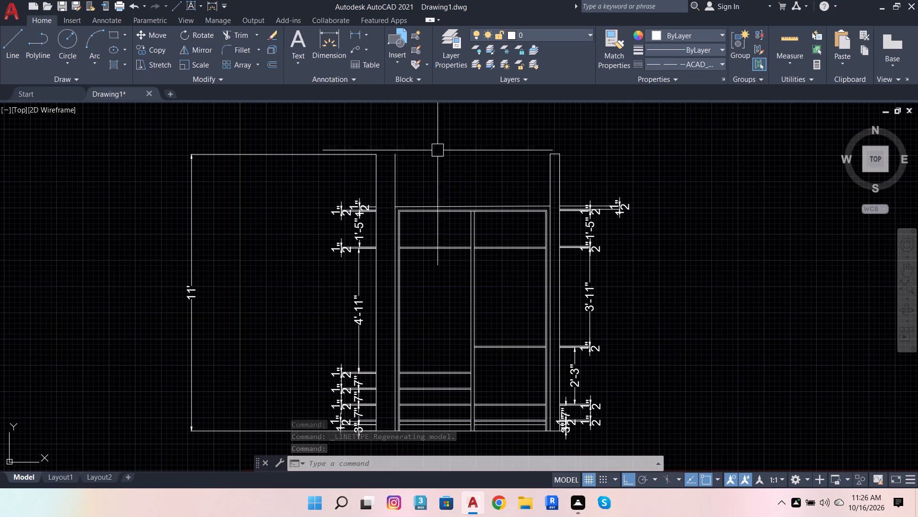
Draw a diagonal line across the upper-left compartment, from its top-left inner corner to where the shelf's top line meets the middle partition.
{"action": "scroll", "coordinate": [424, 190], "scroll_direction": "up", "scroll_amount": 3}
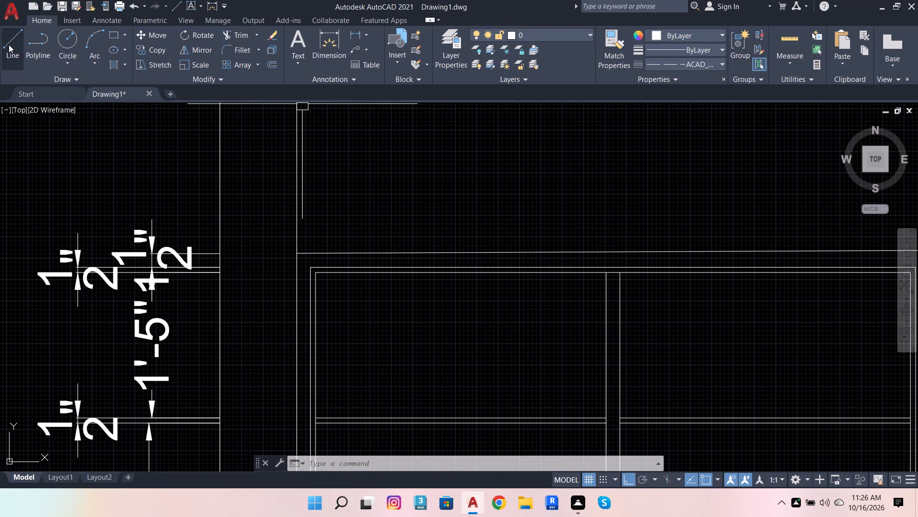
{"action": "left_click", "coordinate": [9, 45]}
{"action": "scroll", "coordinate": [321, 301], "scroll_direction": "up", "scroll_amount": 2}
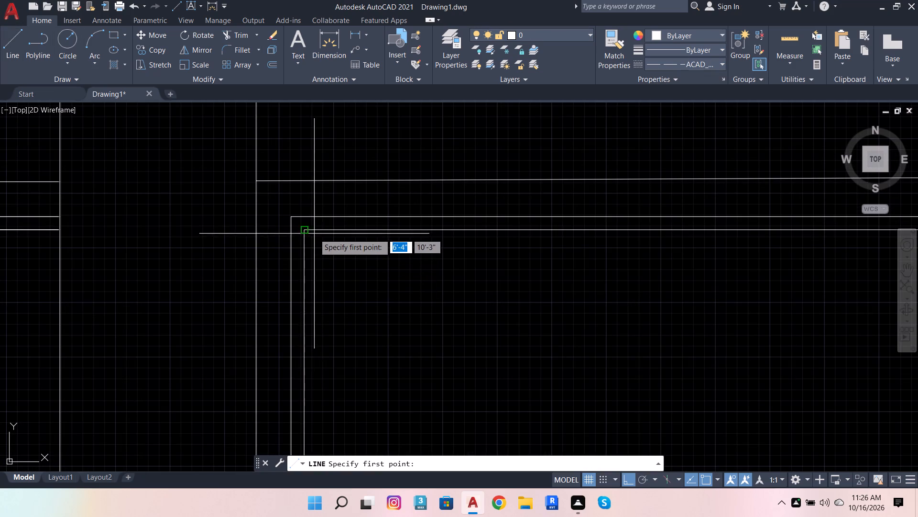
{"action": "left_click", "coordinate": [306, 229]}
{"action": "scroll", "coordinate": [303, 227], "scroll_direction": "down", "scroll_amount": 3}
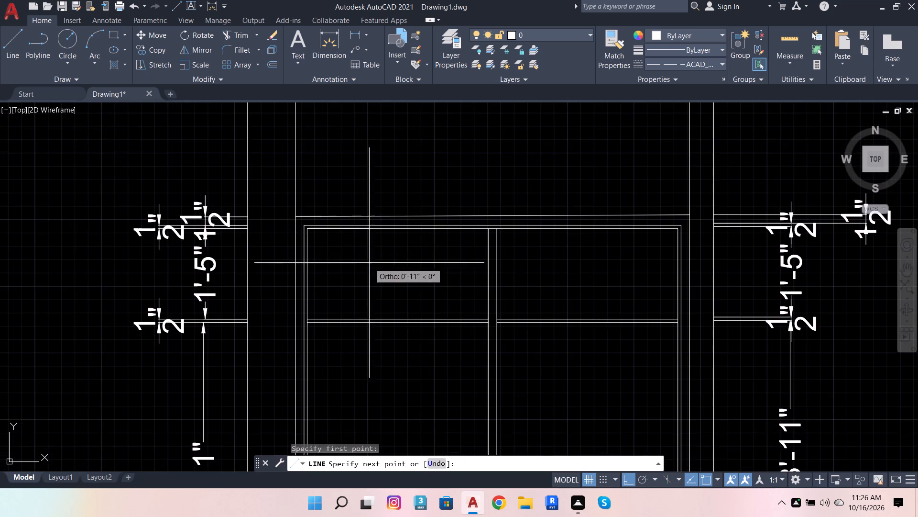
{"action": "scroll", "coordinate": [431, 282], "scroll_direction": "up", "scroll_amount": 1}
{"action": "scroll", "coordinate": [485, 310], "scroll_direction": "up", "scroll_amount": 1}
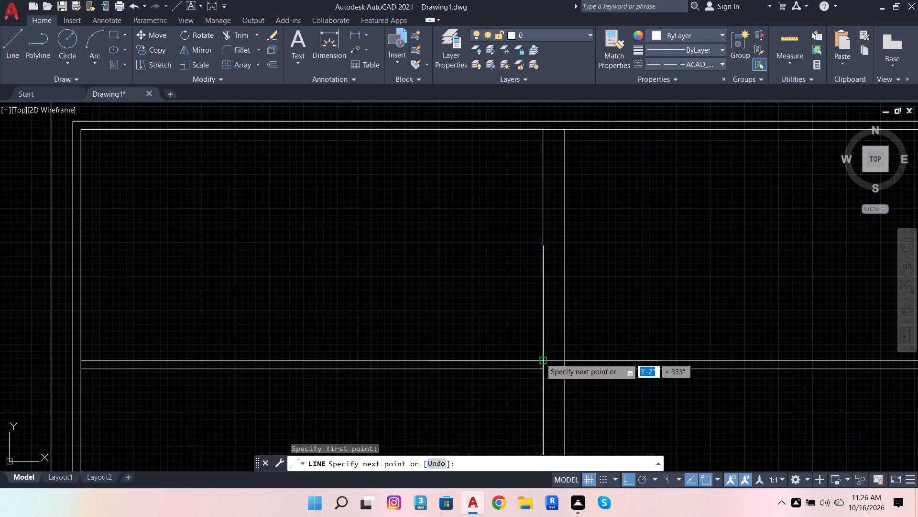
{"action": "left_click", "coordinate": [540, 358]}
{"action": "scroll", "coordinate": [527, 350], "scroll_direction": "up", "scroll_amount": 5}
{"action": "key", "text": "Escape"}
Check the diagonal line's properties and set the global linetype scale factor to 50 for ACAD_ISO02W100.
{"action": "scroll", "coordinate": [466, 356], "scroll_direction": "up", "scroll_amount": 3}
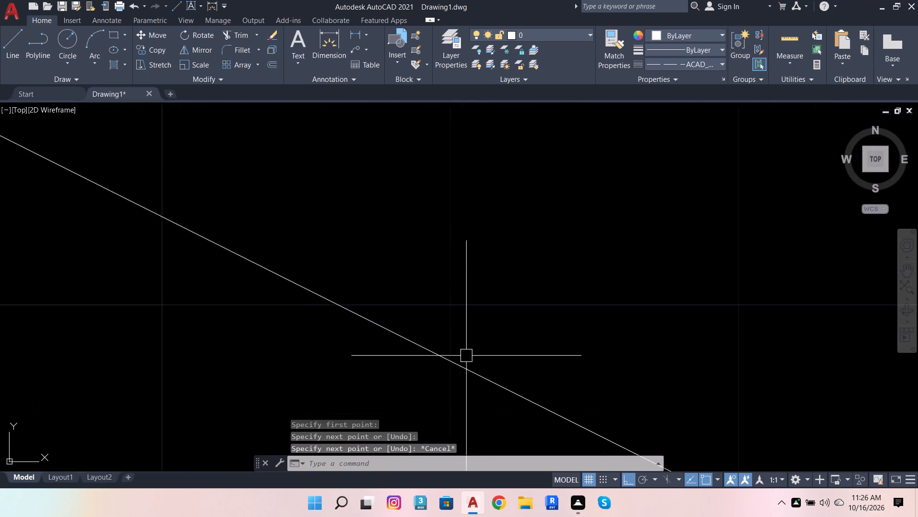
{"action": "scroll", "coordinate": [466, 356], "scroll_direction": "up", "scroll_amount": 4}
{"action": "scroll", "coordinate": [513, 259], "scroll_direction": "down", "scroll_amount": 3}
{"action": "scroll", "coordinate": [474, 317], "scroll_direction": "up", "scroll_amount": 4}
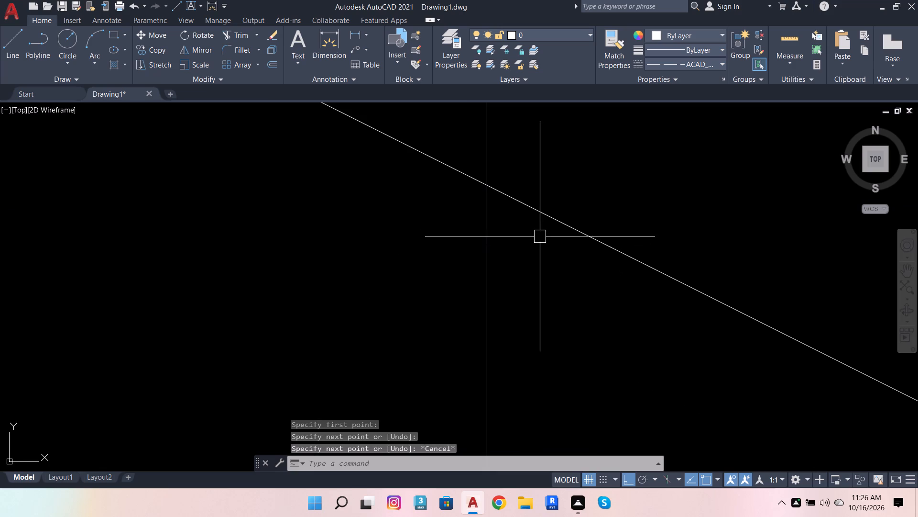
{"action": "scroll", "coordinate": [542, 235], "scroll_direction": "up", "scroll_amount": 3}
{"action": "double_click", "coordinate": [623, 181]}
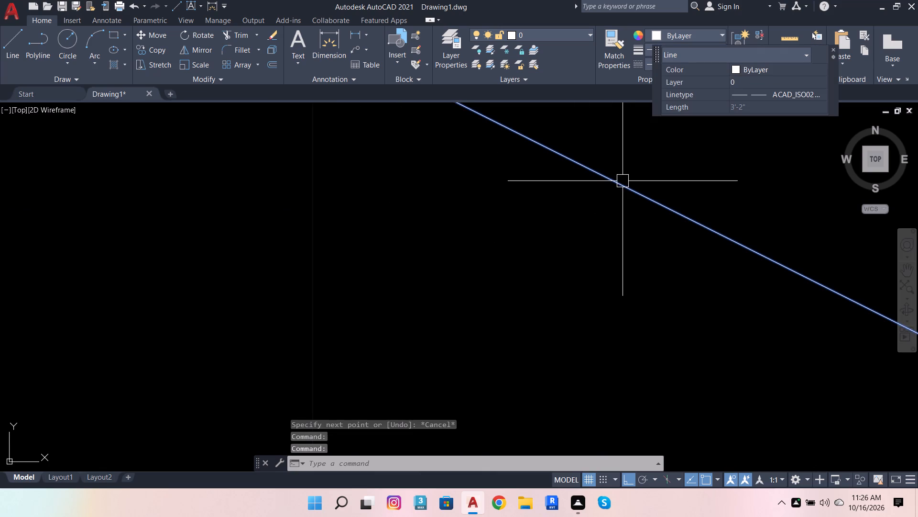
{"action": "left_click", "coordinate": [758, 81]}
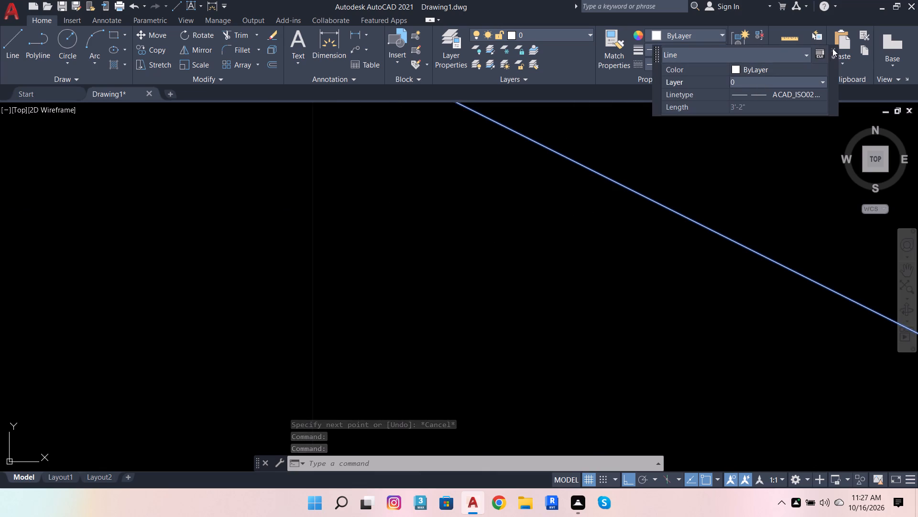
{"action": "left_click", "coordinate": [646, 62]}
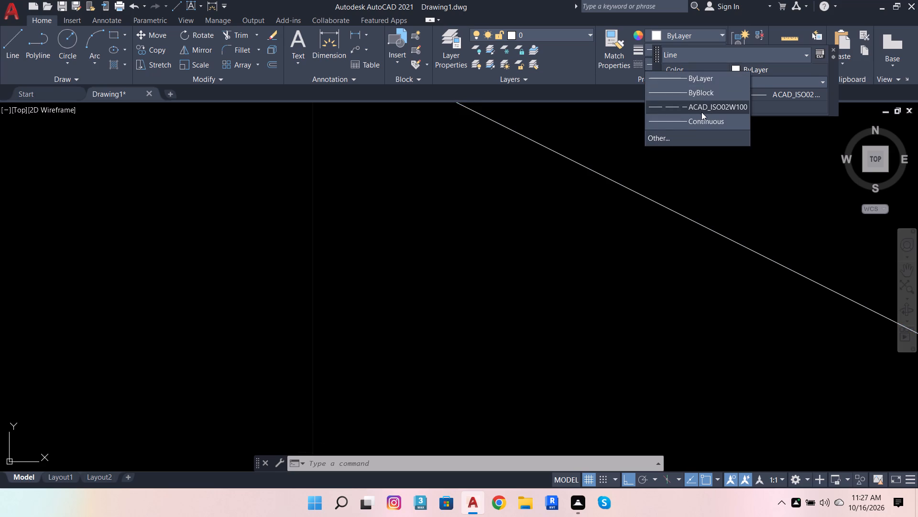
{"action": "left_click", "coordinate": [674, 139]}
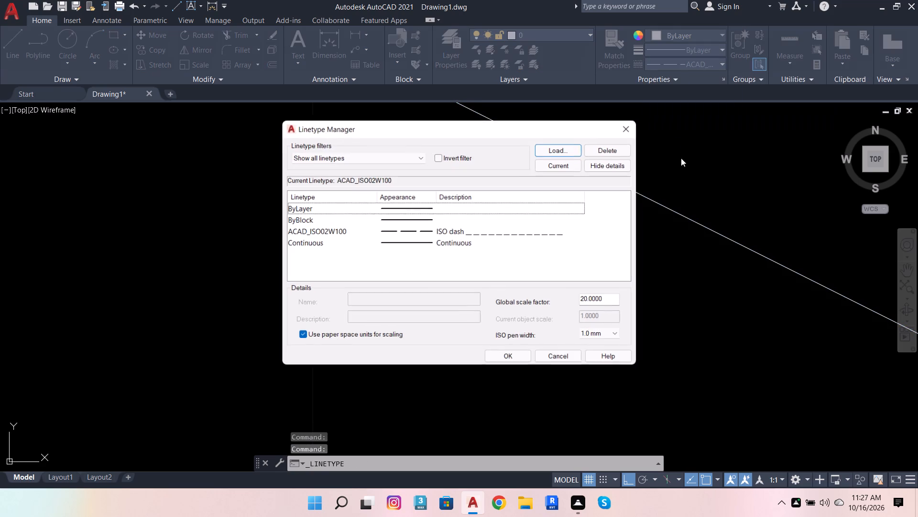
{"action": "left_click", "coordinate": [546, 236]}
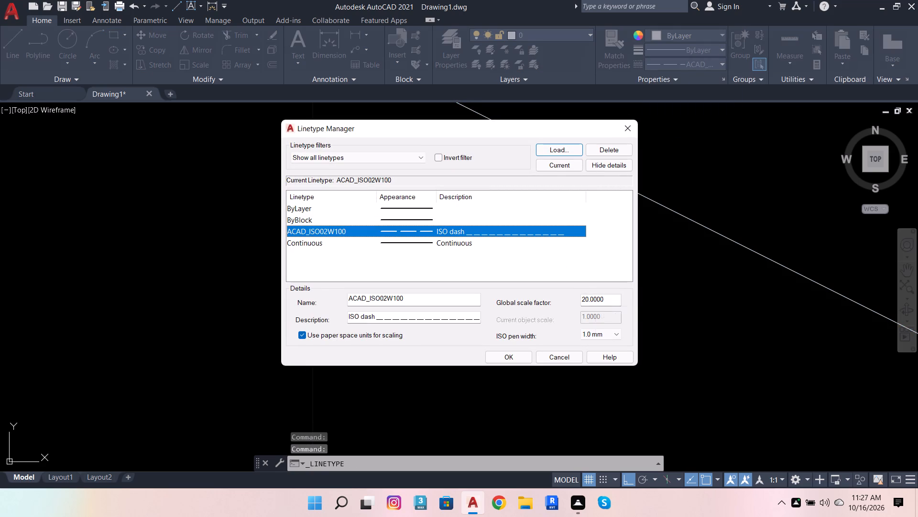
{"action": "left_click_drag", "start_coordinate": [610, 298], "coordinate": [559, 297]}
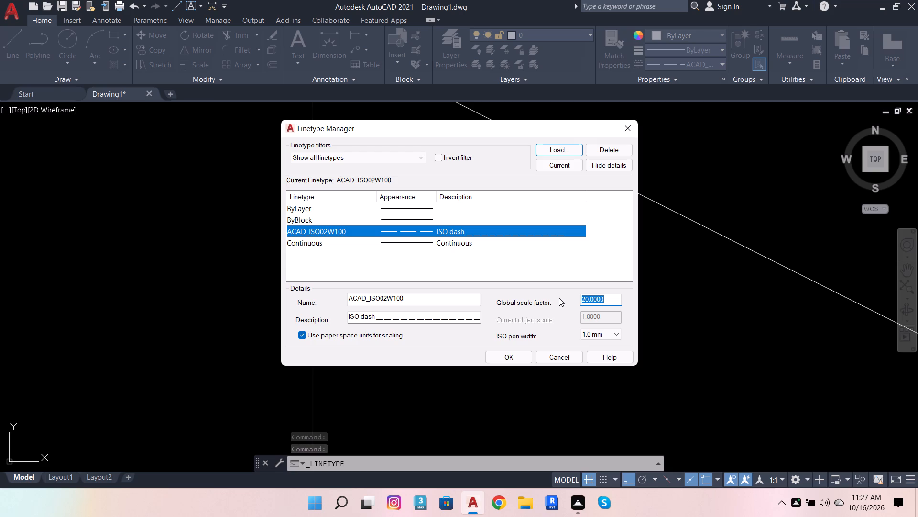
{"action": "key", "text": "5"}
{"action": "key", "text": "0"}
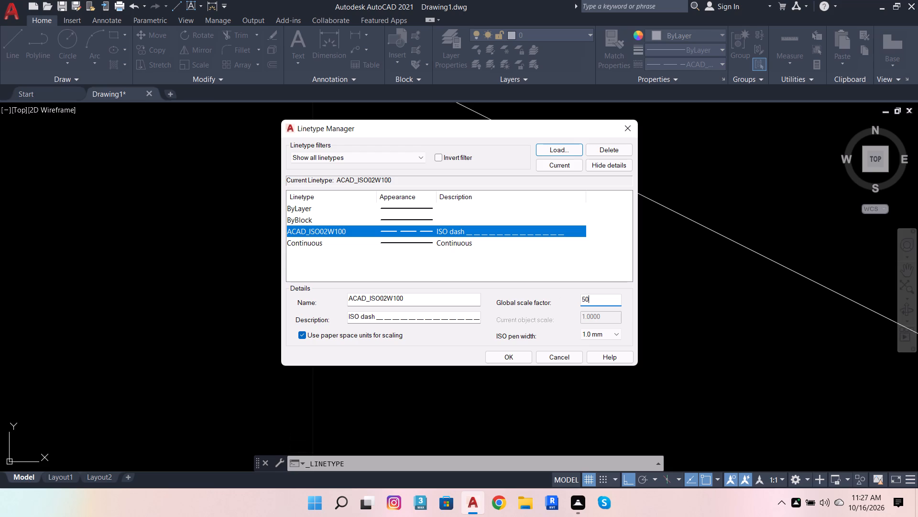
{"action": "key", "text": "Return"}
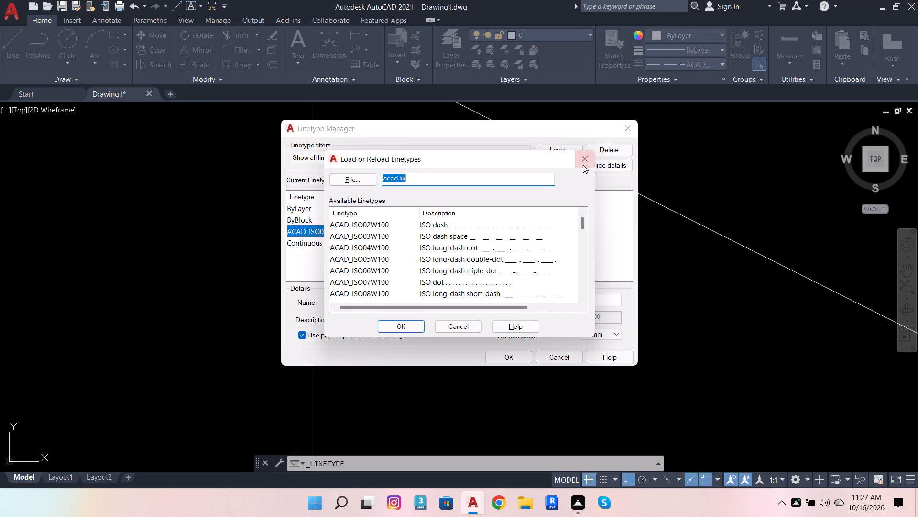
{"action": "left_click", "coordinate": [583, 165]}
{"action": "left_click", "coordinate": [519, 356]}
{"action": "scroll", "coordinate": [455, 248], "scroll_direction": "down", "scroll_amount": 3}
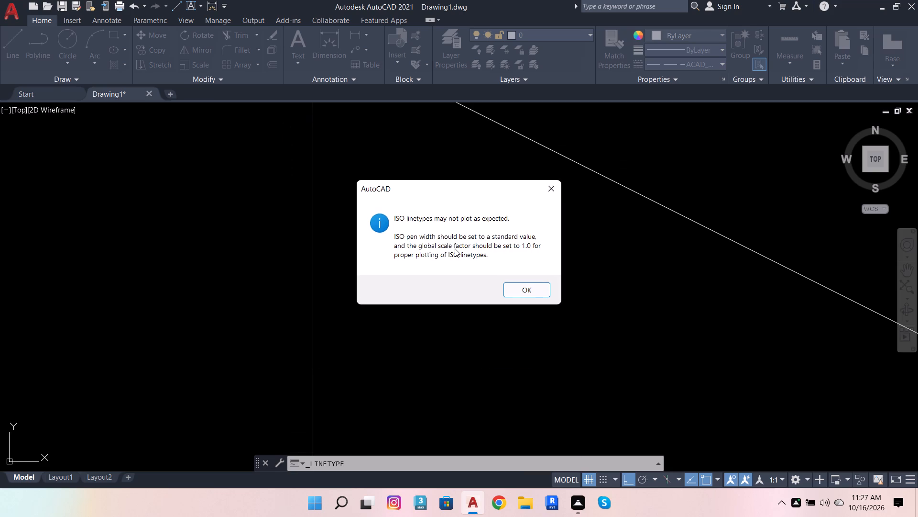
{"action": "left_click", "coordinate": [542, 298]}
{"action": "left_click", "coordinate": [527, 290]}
Examine the diagonal line up close to check how its dash pattern displays at the new scale.
{"action": "scroll", "coordinate": [407, 181], "scroll_direction": "down", "scroll_amount": 1}
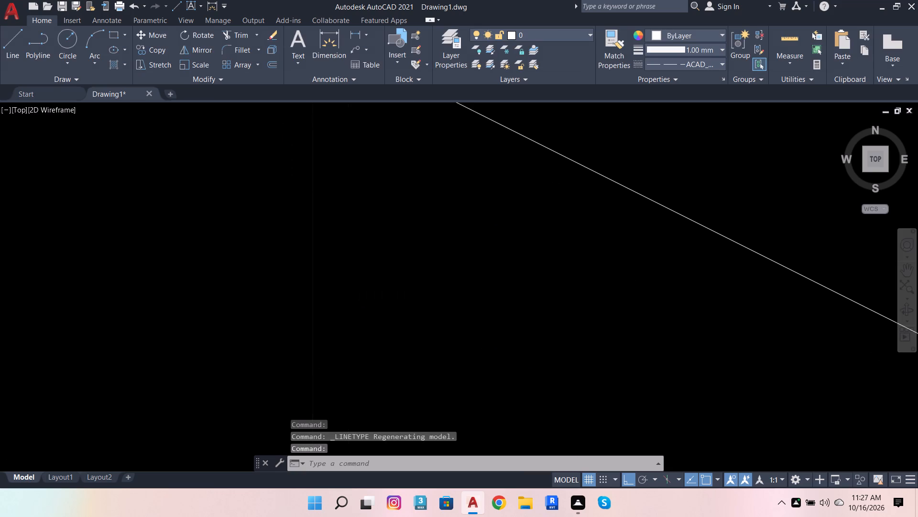
{"action": "scroll", "coordinate": [407, 181], "scroll_direction": "down", "scroll_amount": 2}
{"action": "left_click", "coordinate": [517, 211]}
{"action": "scroll", "coordinate": [535, 216], "scroll_direction": "up", "scroll_amount": 5}
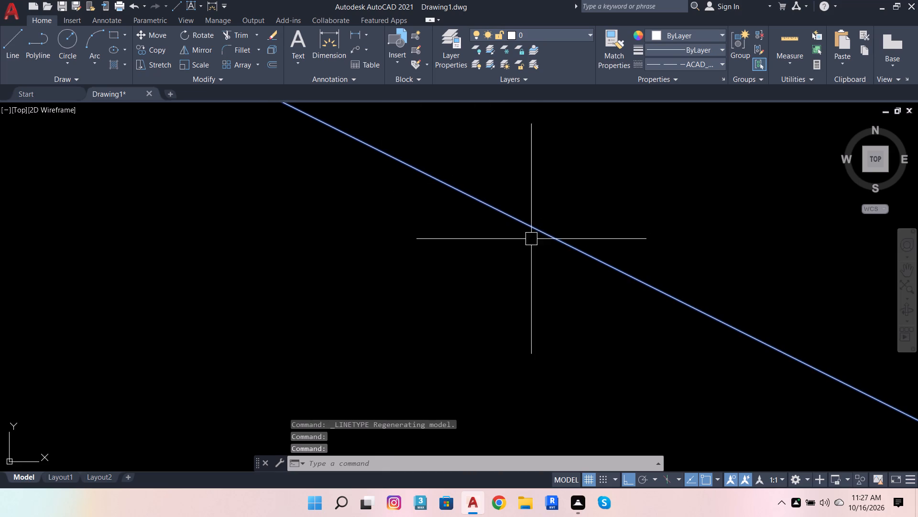
{"action": "scroll", "coordinate": [560, 191], "scroll_direction": "up", "scroll_amount": 4}
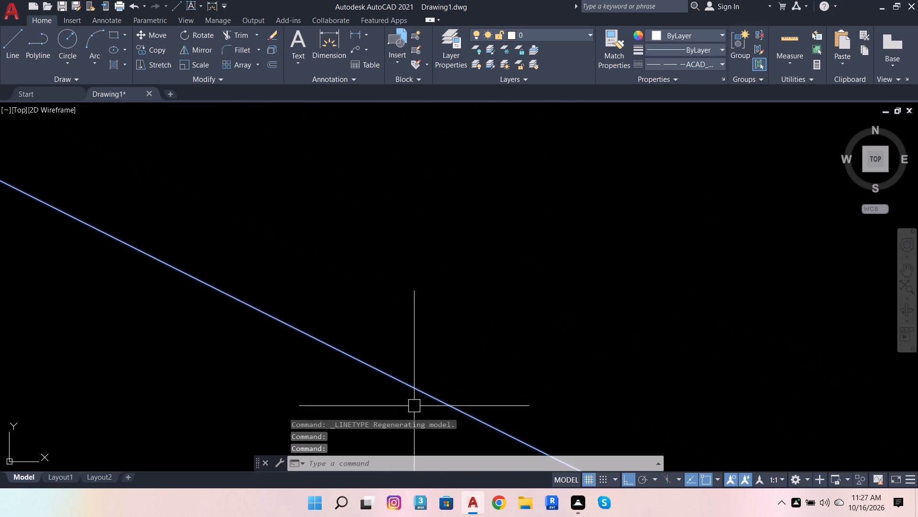
{"action": "scroll", "coordinate": [414, 411], "scroll_direction": "up", "scroll_amount": 5}
{"action": "scroll", "coordinate": [543, 297], "scroll_direction": "up", "scroll_amount": 5}
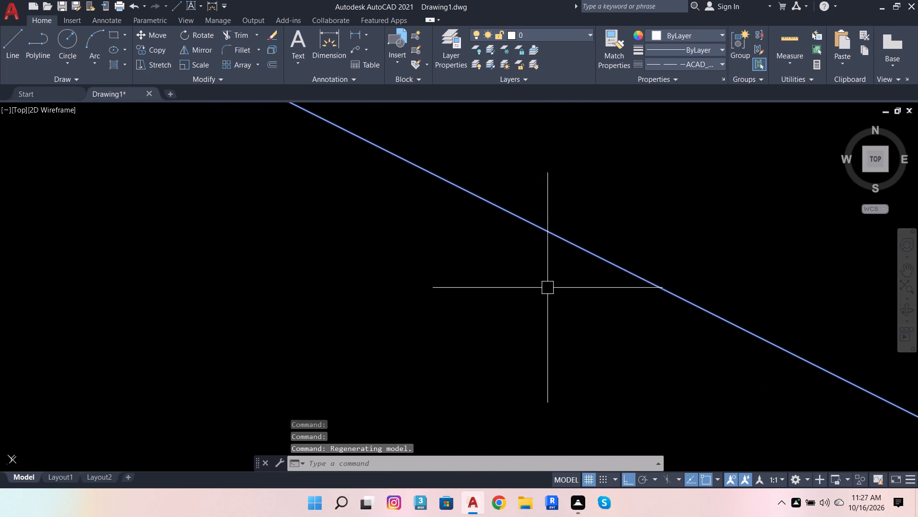
{"action": "scroll", "coordinate": [613, 261], "scroll_direction": "up", "scroll_amount": 9}
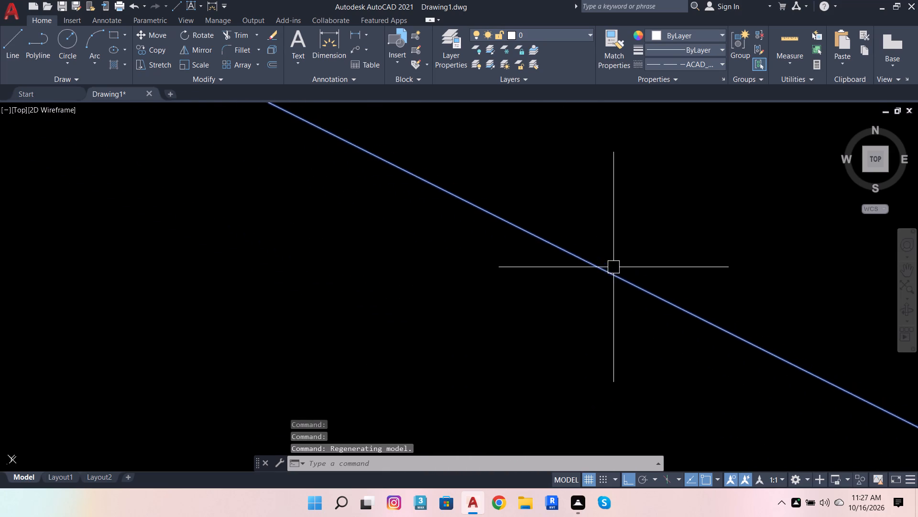
{"action": "scroll", "coordinate": [613, 267], "scroll_direction": "up", "scroll_amount": 6}
{"action": "scroll", "coordinate": [617, 317], "scroll_direction": "down", "scroll_amount": 16}
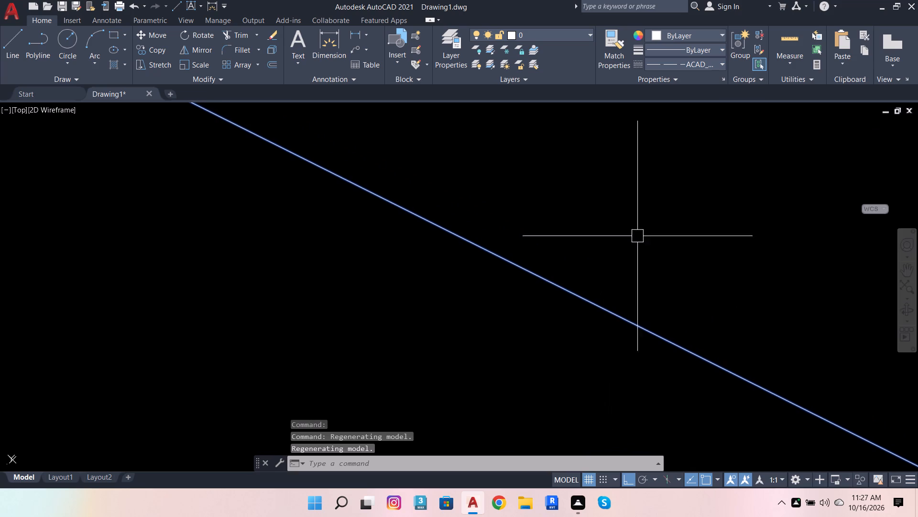
Set the global linetype scale factor to 1.0000.
{"action": "left_click", "coordinate": [665, 68]}
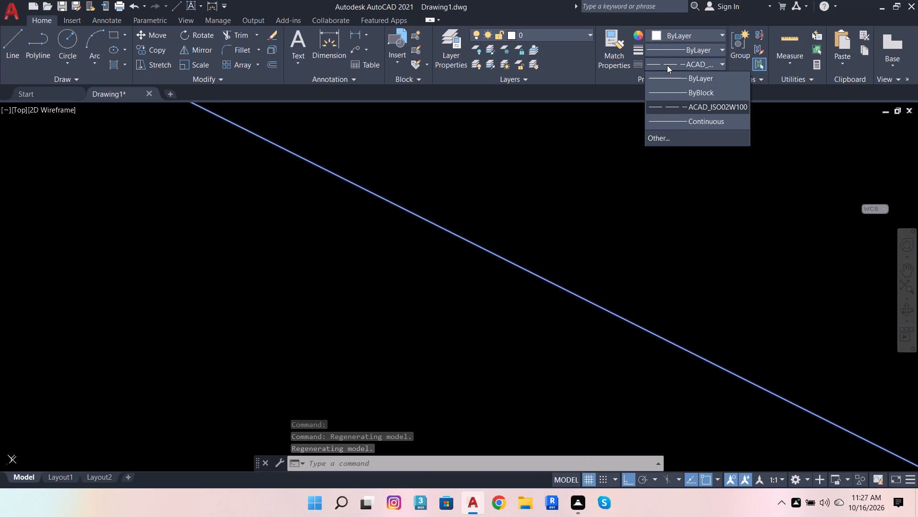
{"action": "left_click", "coordinate": [678, 140]}
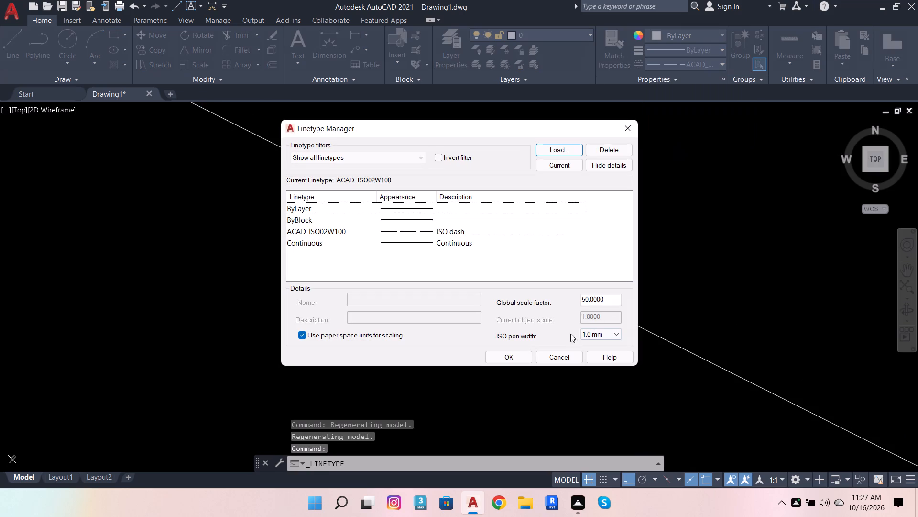
{"action": "left_click_drag", "start_coordinate": [612, 297], "coordinate": [557, 296]}
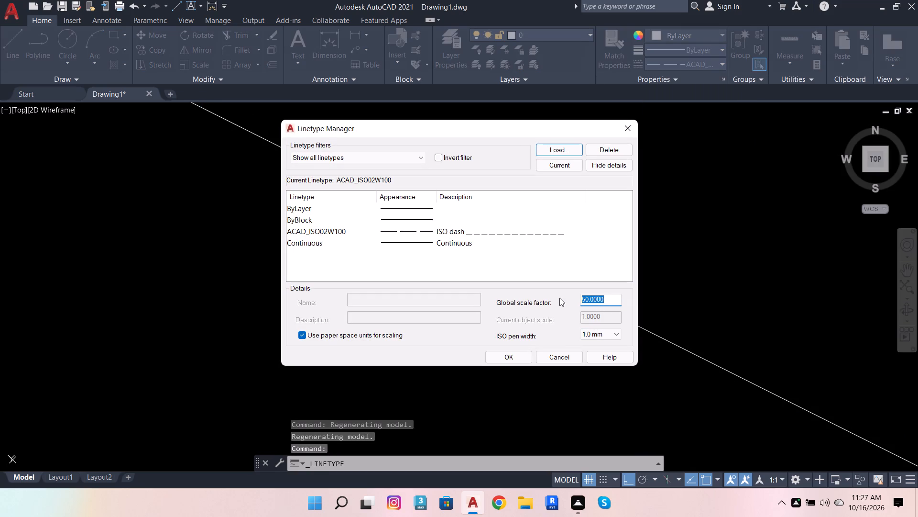
{"action": "type", "text": "1."}
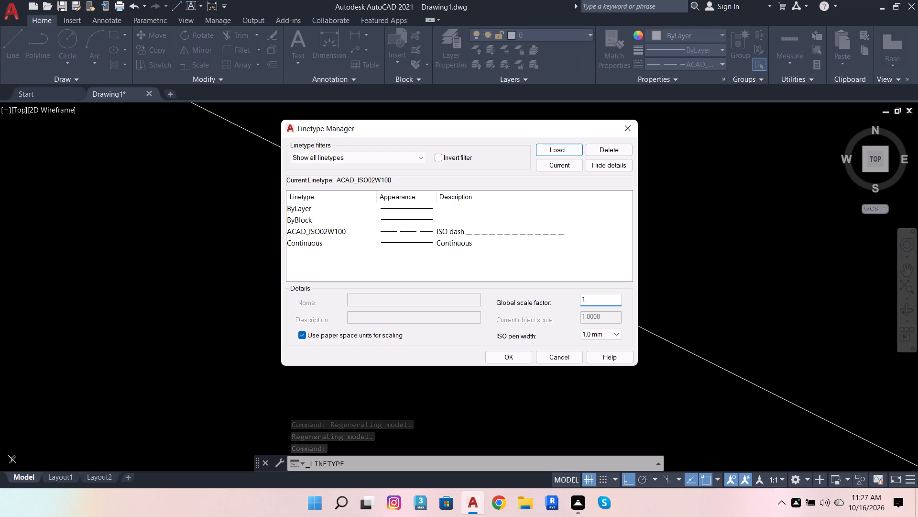
{"action": "type", "text": "0000"}
{"action": "key", "text": "Return"}
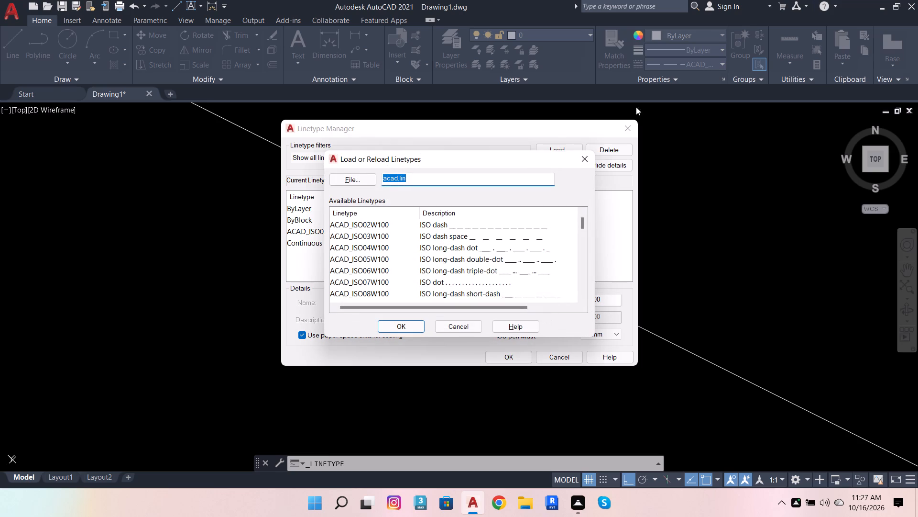
{"action": "left_click", "coordinate": [587, 159]}
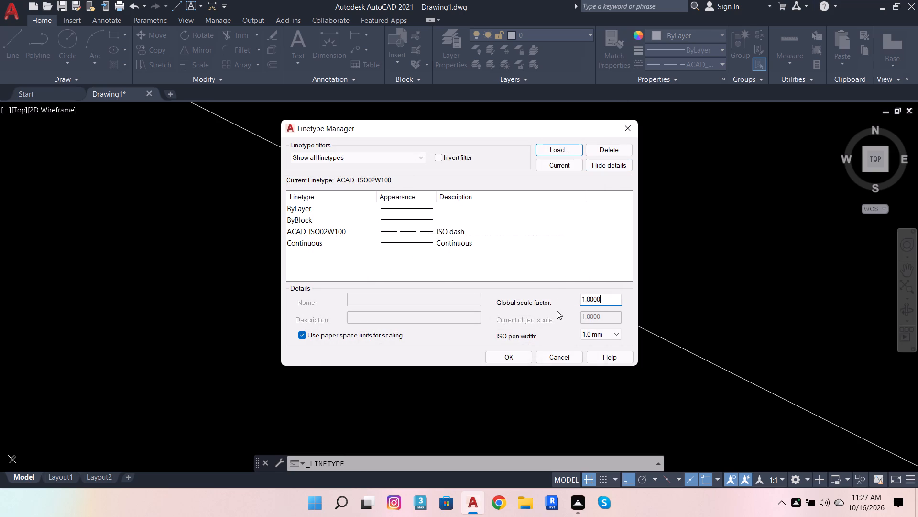
{"action": "left_click", "coordinate": [522, 358]}
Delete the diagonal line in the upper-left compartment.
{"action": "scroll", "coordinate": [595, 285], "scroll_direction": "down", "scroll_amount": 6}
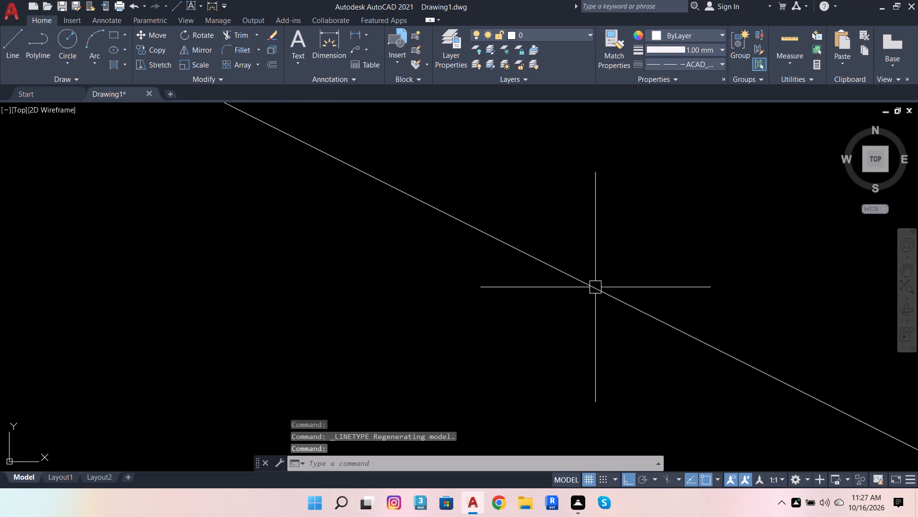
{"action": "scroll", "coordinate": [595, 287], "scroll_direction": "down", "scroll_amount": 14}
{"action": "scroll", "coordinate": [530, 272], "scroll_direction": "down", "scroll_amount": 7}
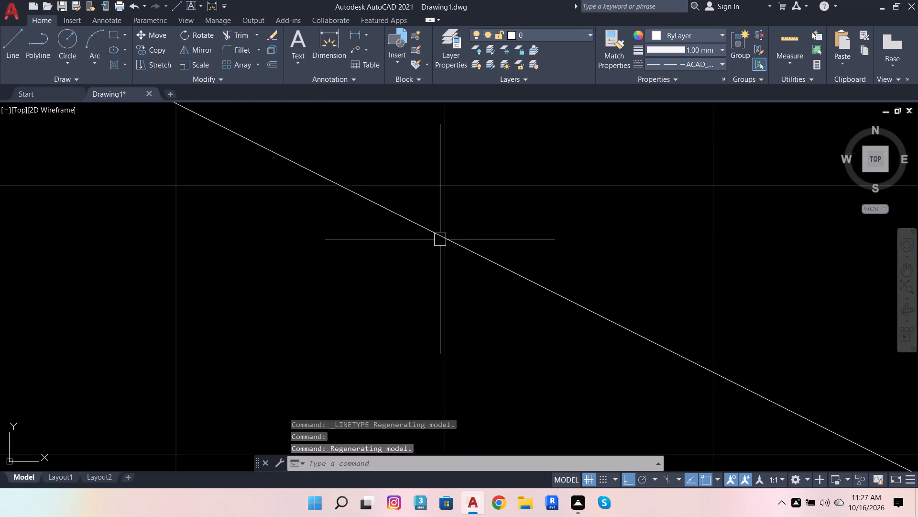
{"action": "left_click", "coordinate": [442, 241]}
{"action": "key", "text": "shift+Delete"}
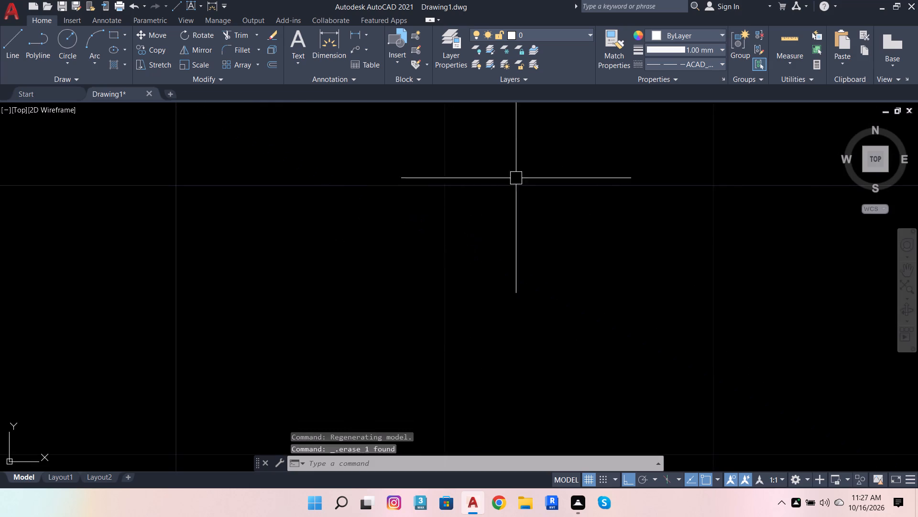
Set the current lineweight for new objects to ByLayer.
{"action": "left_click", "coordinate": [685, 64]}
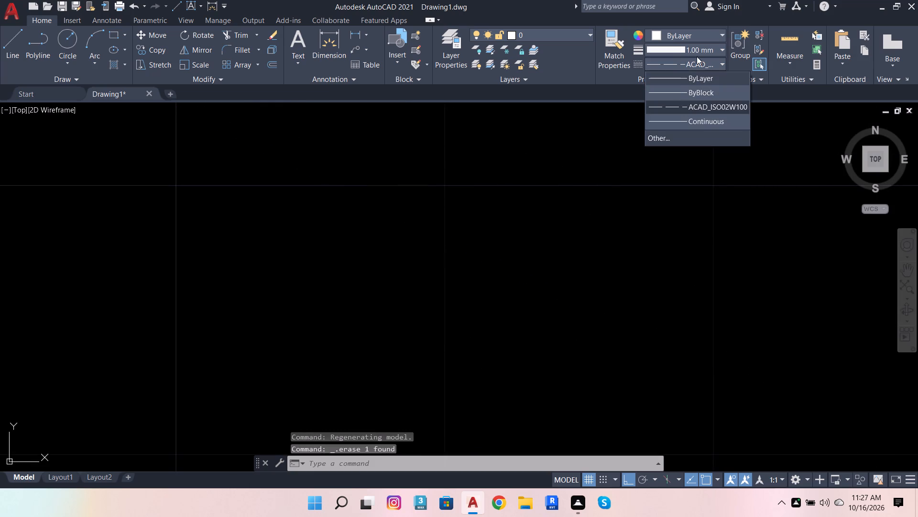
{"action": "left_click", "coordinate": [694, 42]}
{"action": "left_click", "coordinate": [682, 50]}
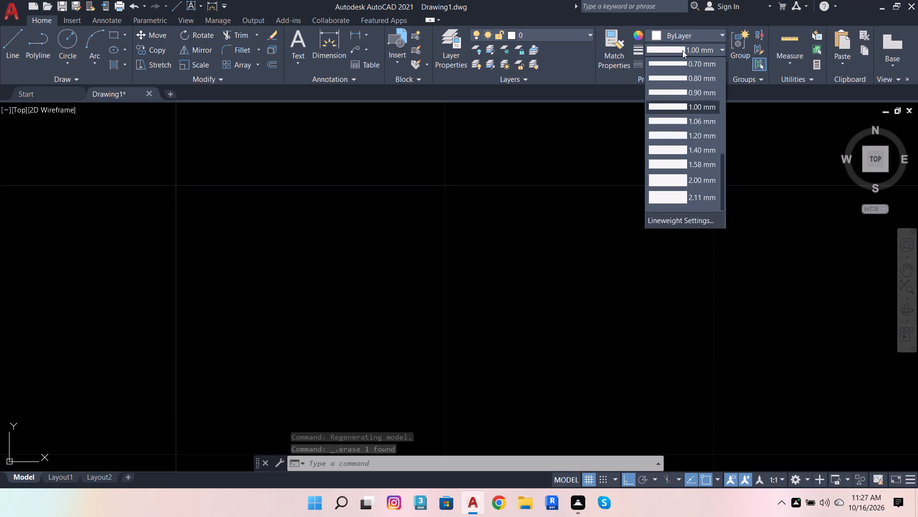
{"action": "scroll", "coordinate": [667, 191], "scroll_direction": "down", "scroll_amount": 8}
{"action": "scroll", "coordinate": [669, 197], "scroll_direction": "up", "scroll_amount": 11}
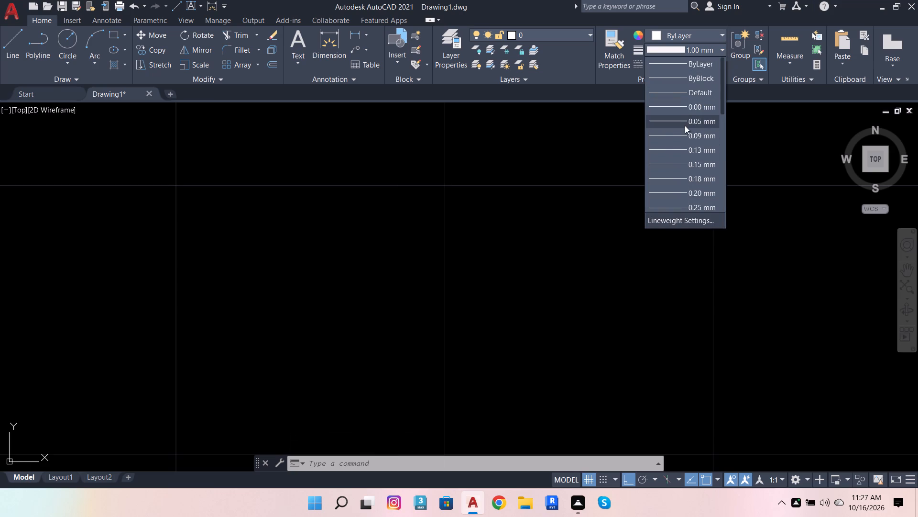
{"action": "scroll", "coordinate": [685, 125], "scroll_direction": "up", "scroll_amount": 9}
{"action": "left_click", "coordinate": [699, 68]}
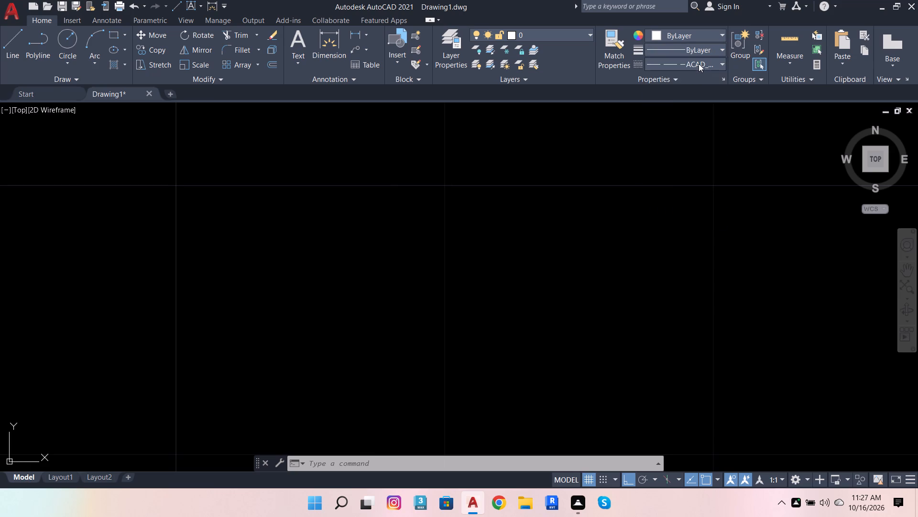
Load the ACAD_ISO03W100 ISO dash space linetype from acad.lin and make it the current linetype.
{"action": "left_click", "coordinate": [699, 64]}
{"action": "left_click", "coordinate": [693, 134]}
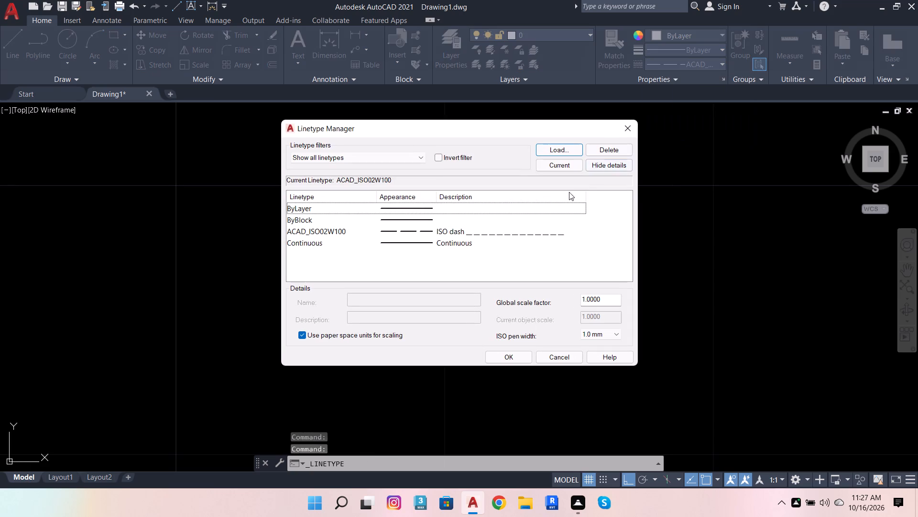
{"action": "left_click", "coordinate": [569, 152]}
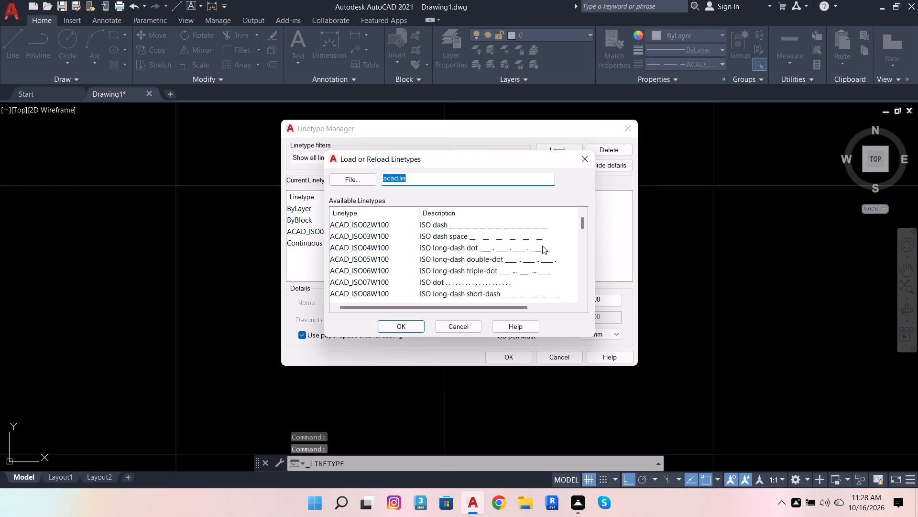
{"action": "left_click", "coordinate": [538, 239]}
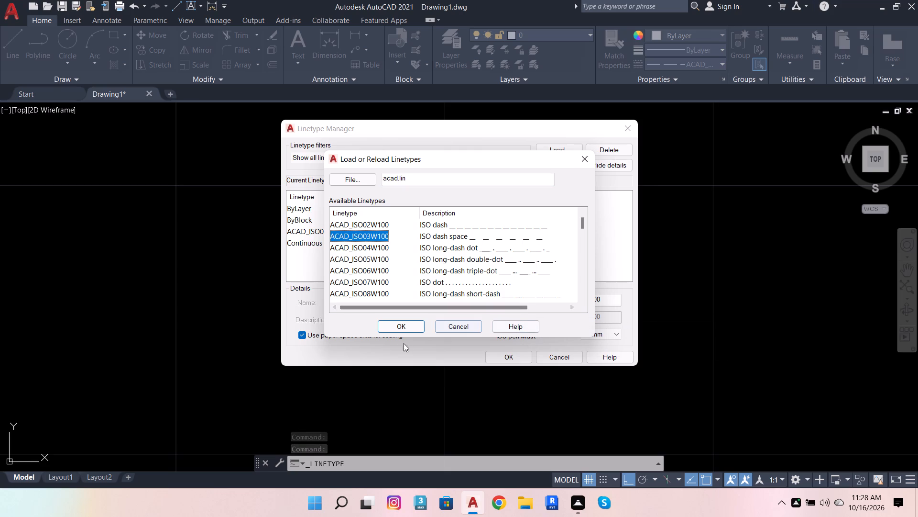
{"action": "left_click", "coordinate": [404, 326]}
{"action": "left_click", "coordinate": [513, 354]}
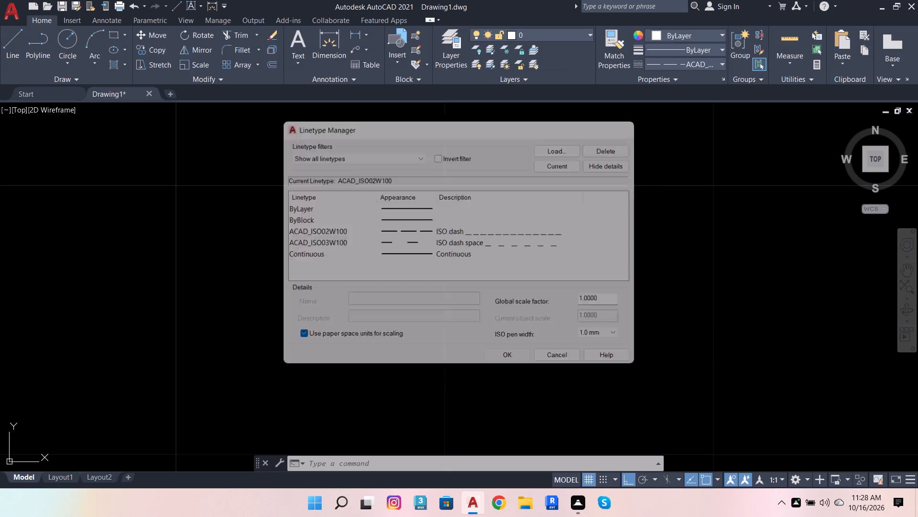
{"action": "left_click", "coordinate": [662, 68]}
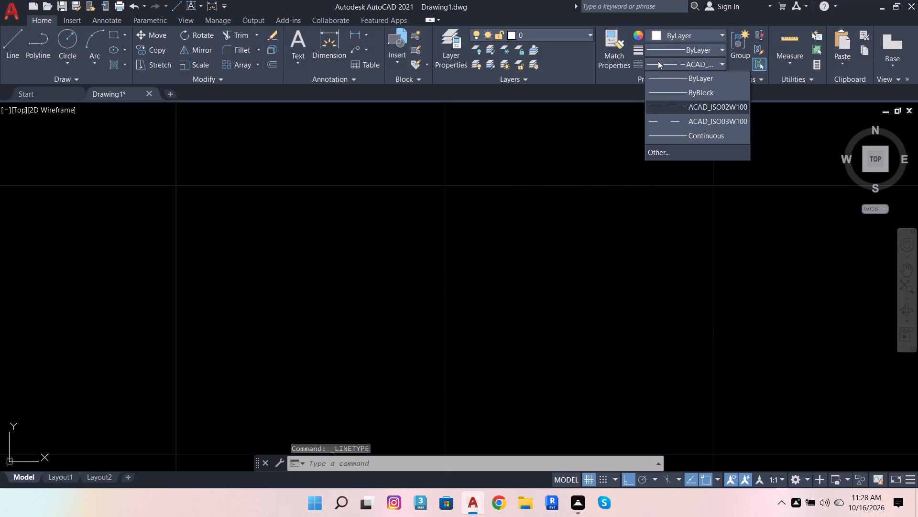
{"action": "left_click", "coordinate": [677, 125]}
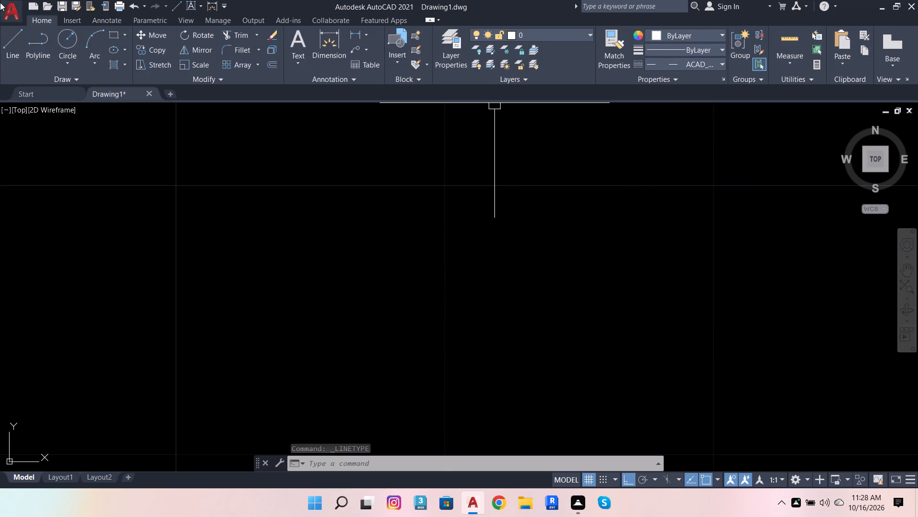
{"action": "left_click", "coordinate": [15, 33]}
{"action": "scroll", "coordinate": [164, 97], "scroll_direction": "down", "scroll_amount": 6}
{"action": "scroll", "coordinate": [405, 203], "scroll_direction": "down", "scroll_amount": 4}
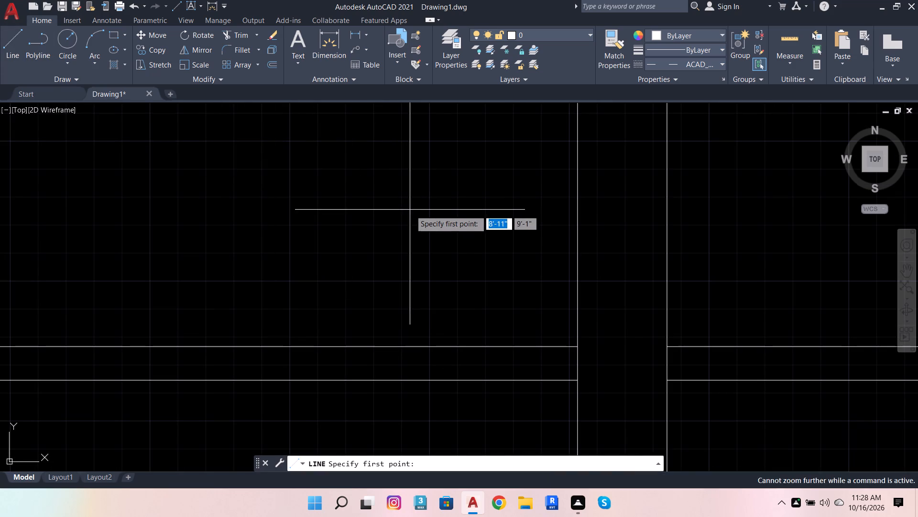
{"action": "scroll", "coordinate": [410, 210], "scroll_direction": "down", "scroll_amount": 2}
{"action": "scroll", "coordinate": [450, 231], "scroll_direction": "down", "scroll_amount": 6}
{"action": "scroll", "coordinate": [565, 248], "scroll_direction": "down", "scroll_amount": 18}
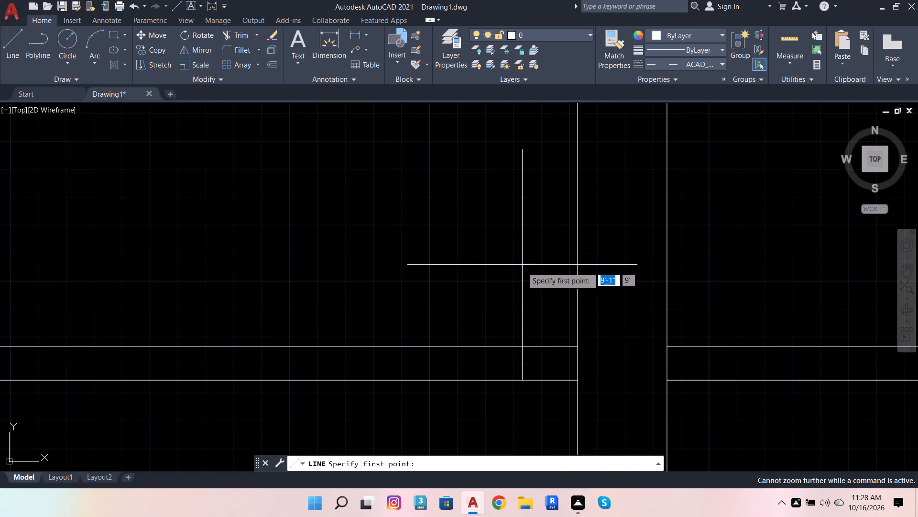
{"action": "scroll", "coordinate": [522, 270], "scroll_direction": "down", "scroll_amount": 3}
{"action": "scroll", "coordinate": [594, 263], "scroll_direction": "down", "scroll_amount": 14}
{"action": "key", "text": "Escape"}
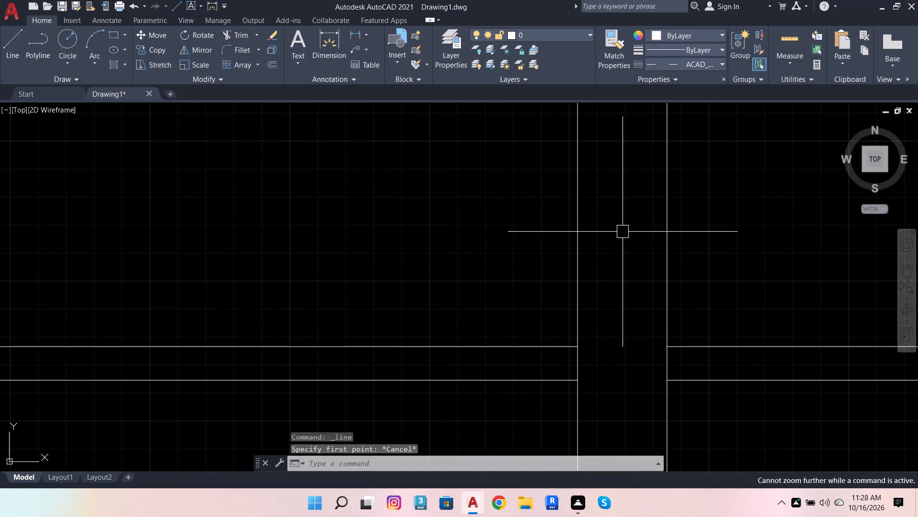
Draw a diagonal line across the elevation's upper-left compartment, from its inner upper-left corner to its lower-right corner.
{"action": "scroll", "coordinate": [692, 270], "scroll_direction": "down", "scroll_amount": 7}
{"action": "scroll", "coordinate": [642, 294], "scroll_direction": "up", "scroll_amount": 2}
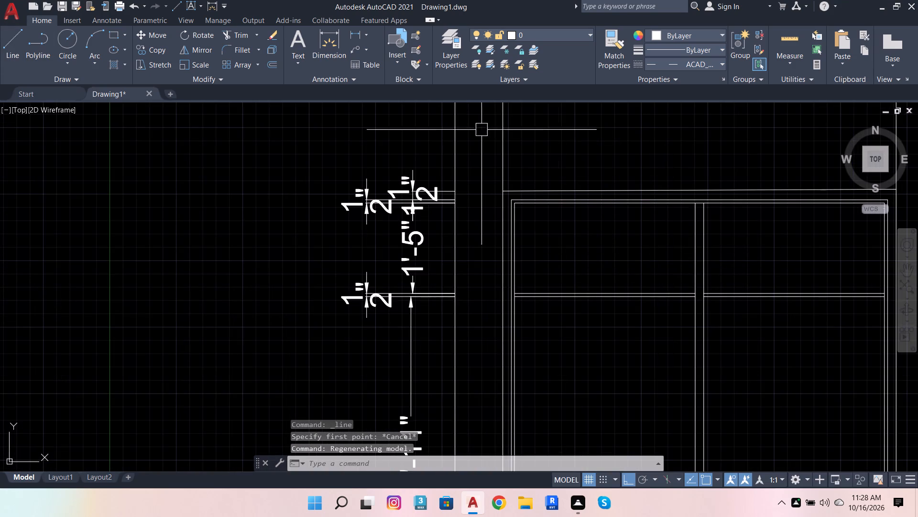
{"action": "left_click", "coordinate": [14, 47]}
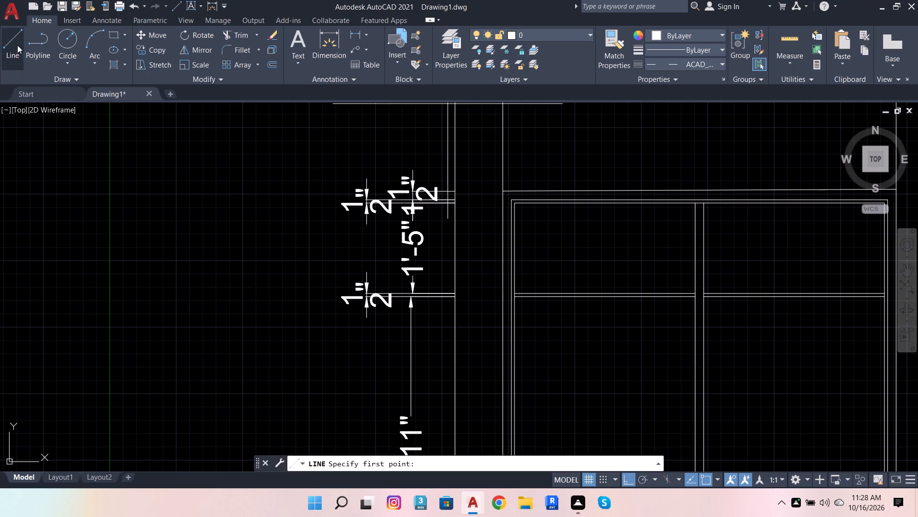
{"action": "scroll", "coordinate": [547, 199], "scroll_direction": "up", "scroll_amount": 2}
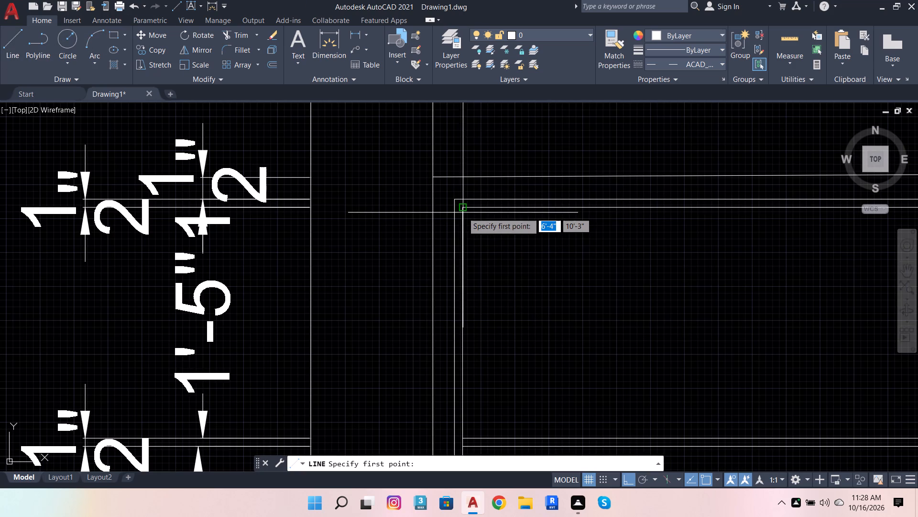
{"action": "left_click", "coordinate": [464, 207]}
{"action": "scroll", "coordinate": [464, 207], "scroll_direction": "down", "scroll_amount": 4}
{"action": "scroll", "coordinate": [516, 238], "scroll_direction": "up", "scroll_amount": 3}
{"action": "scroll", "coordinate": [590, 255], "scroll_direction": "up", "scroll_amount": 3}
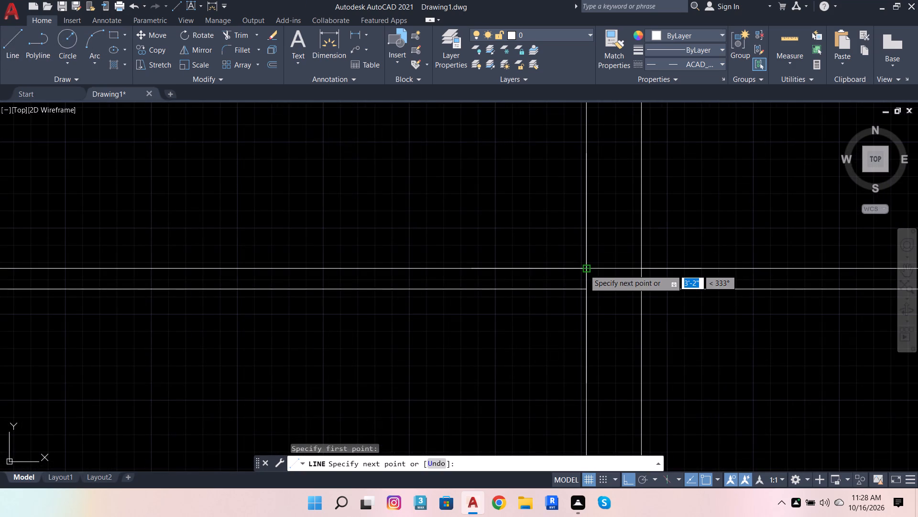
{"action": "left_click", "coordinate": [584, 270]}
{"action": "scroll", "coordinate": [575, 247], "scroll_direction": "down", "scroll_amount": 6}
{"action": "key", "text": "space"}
Set the global linetype scale factor to 2.000 for ACAD_ISO03W100.
{"action": "scroll", "coordinate": [554, 253], "scroll_direction": "up", "scroll_amount": 2}
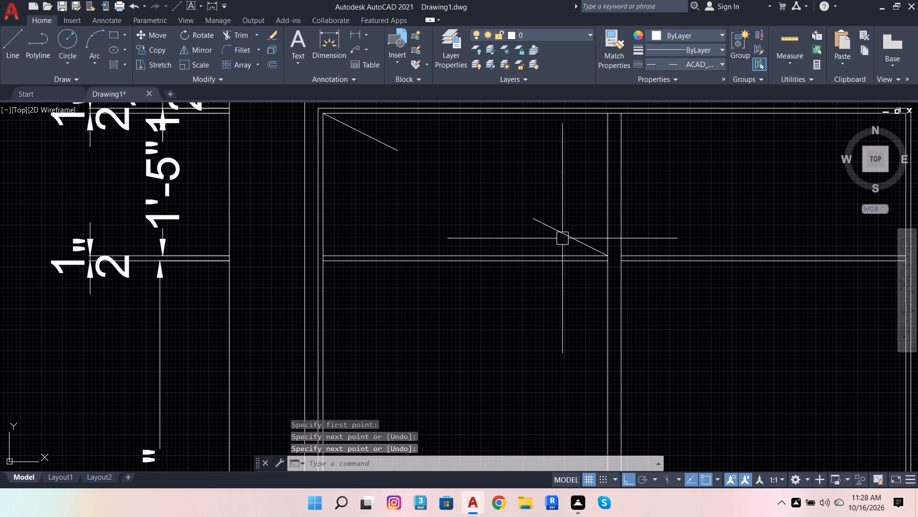
{"action": "left_click", "coordinate": [564, 235]}
{"action": "left_click", "coordinate": [690, 60]}
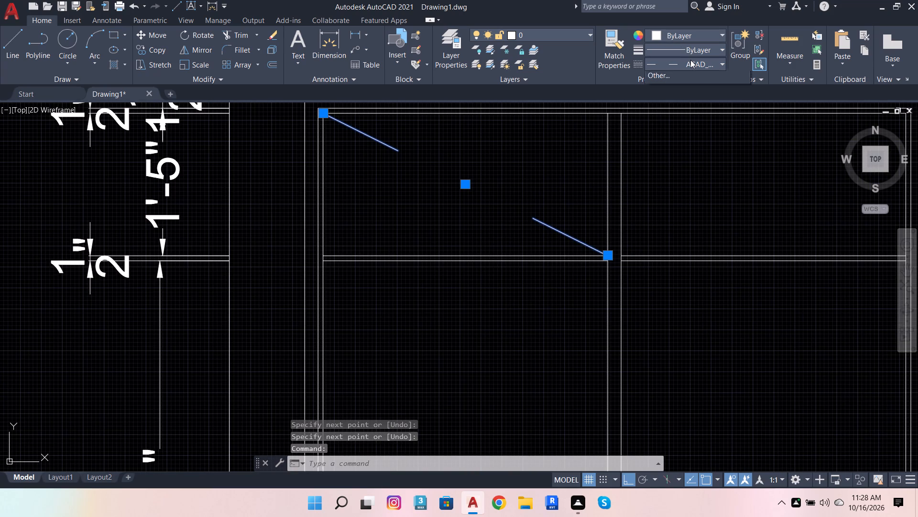
{"action": "left_click", "coordinate": [677, 153]}
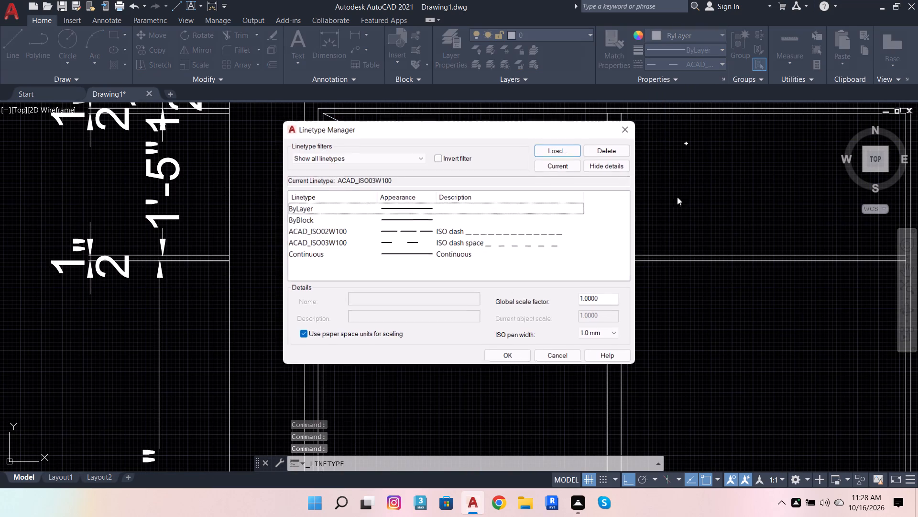
{"action": "left_click", "coordinate": [555, 245]}
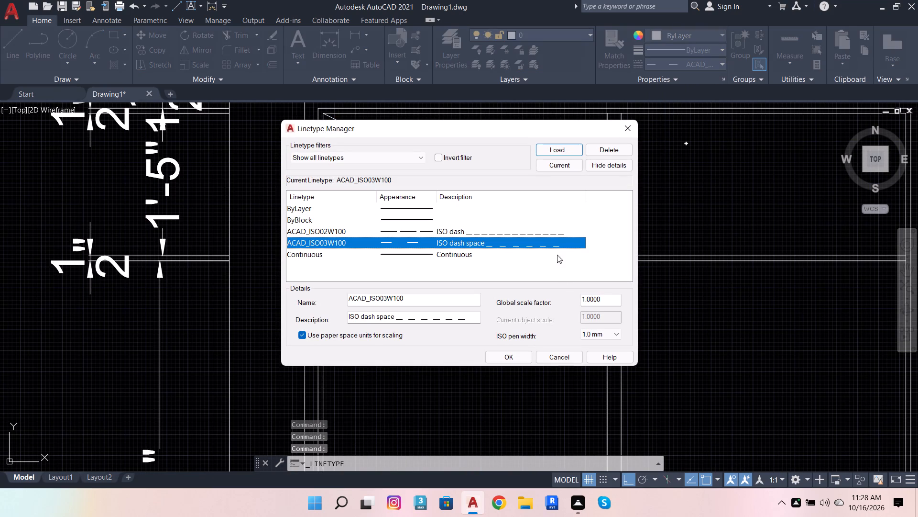
{"action": "left_click_drag", "start_coordinate": [609, 299], "coordinate": [552, 301]}
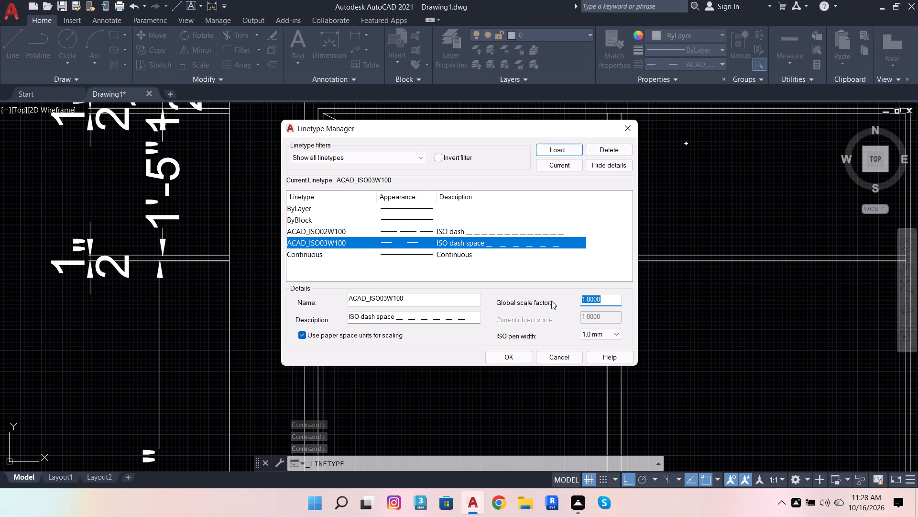
{"action": "key", "text": "2"}
{"action": "type", "text": ".000"}
{"action": "key", "text": "Return"}
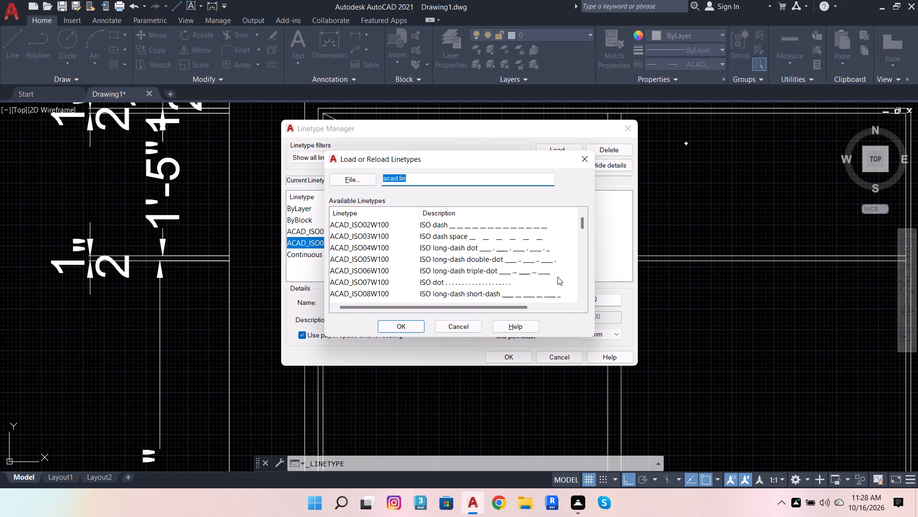
{"action": "left_click", "coordinate": [591, 162]}
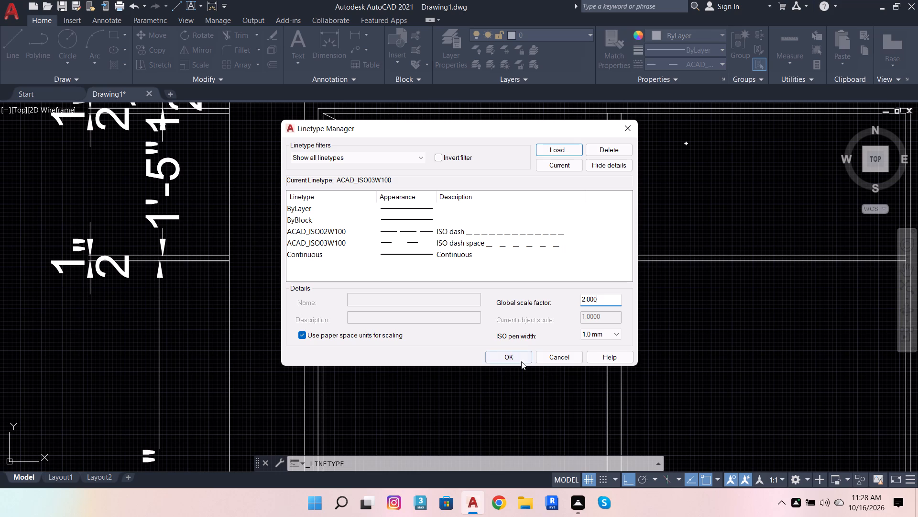
{"action": "left_click", "coordinate": [516, 358]}
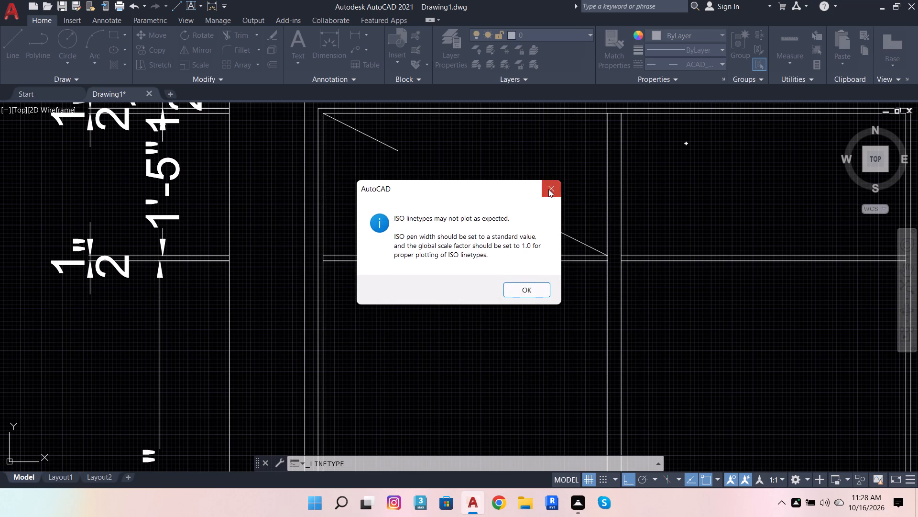
{"action": "left_click", "coordinate": [548, 189]}
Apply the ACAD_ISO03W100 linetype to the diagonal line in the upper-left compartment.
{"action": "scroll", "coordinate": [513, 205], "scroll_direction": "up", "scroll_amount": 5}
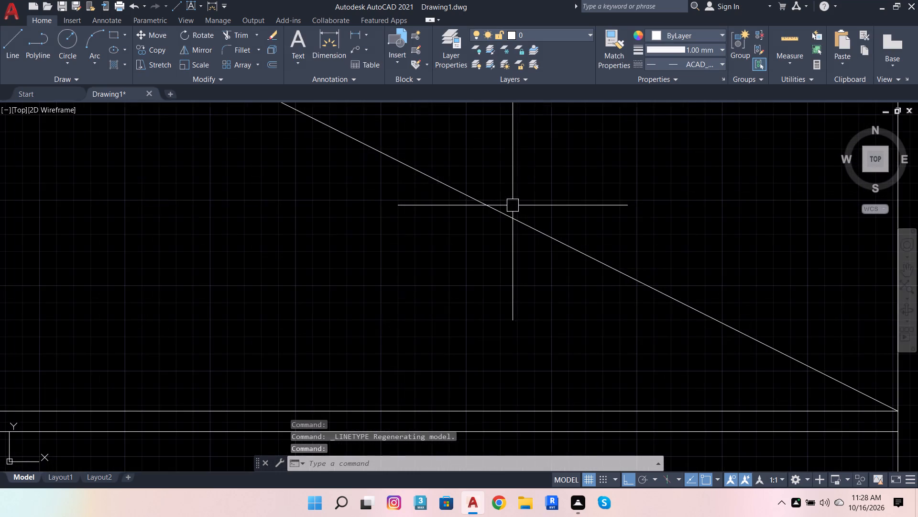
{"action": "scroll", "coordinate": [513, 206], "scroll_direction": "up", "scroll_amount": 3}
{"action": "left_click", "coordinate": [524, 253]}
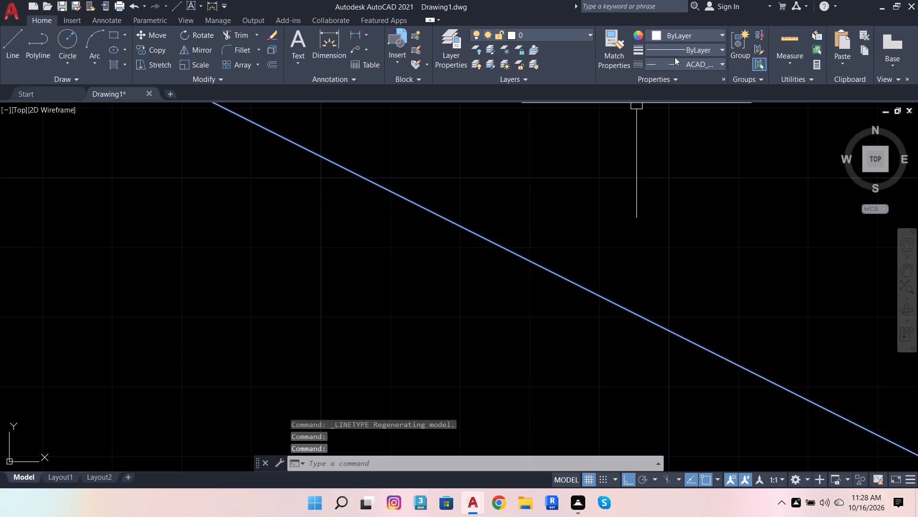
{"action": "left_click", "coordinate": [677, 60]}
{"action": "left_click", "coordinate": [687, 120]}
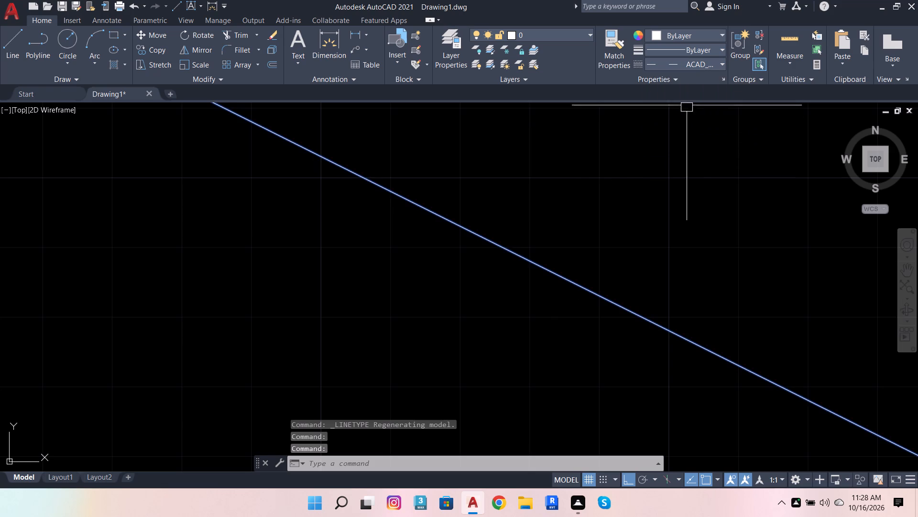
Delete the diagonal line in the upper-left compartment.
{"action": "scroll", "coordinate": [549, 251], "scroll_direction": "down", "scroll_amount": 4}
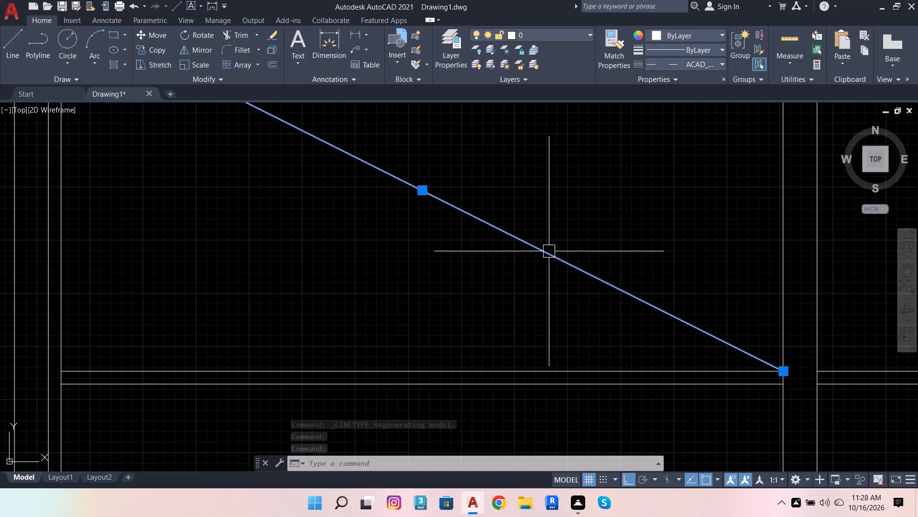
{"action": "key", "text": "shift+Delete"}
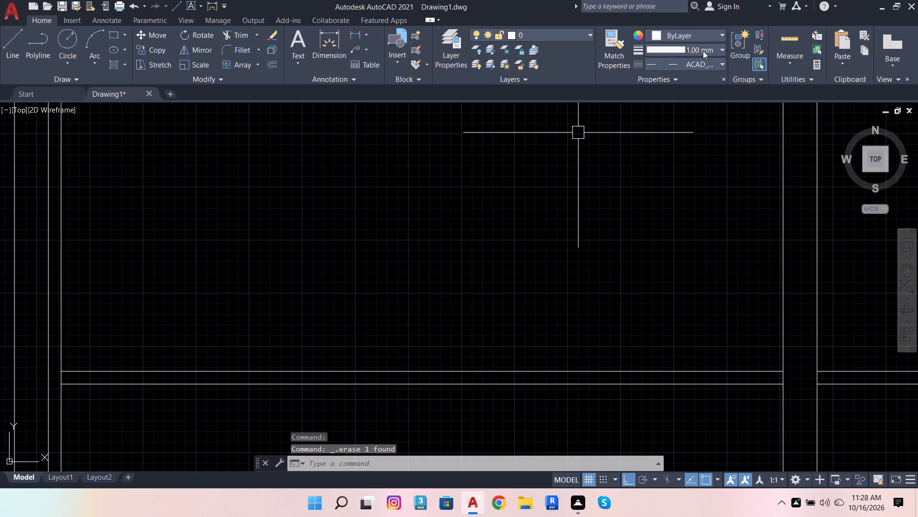
Set the current lineweight for new objects to ByLayer.
{"action": "left_click", "coordinate": [699, 52]}
{"action": "scroll", "coordinate": [676, 67], "scroll_direction": "up", "scroll_amount": 2}
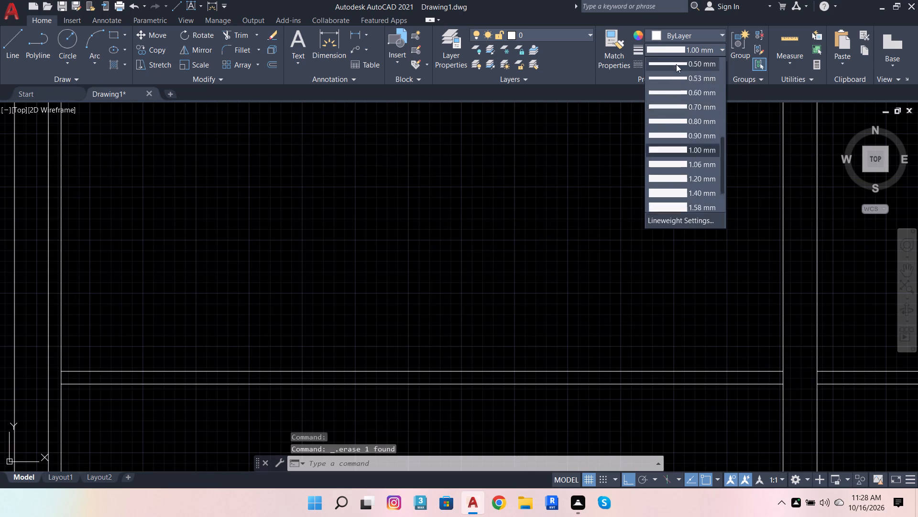
{"action": "scroll", "coordinate": [676, 64], "scroll_direction": "up", "scroll_amount": 8}
{"action": "scroll", "coordinate": [760, 62], "scroll_direction": "up", "scroll_amount": 7}
{"action": "left_click", "coordinate": [701, 64]}
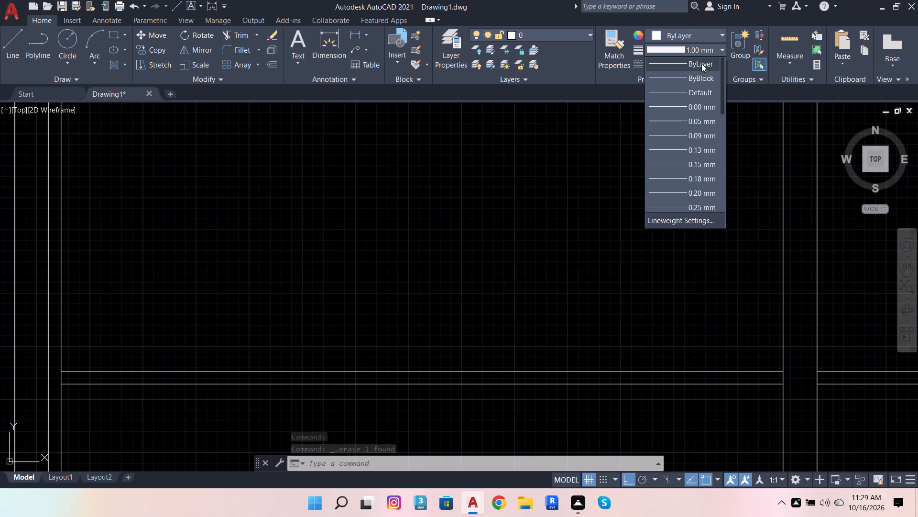
Load the CENTER2 linetype and make it the current linetype for new objects.
{"action": "scroll", "coordinate": [679, 168], "scroll_direction": "down", "scroll_amount": 5}
{"action": "scroll", "coordinate": [675, 205], "scroll_direction": "up", "scroll_amount": 3}
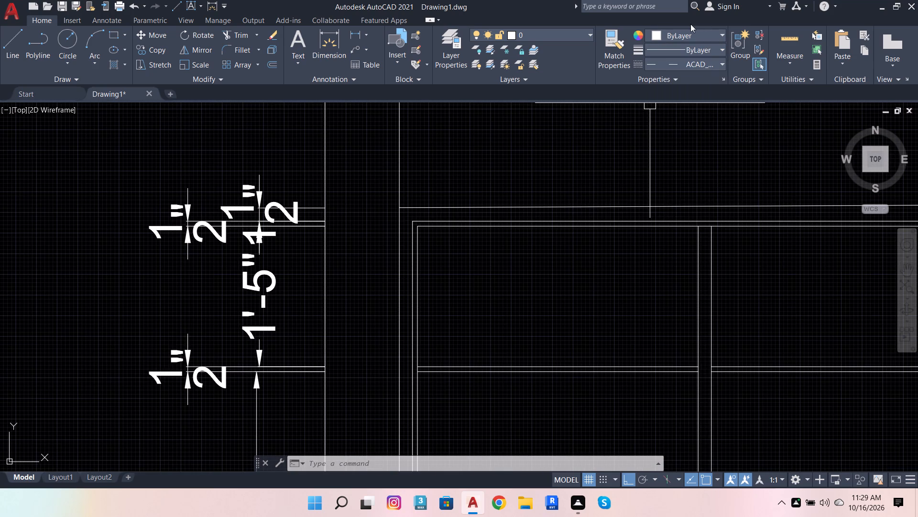
{"action": "left_click", "coordinate": [718, 59]}
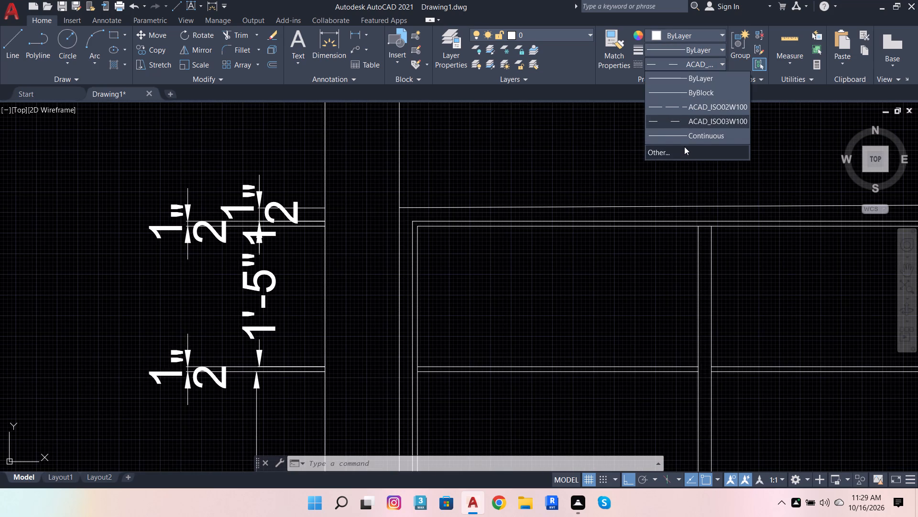
{"action": "left_click", "coordinate": [684, 146]}
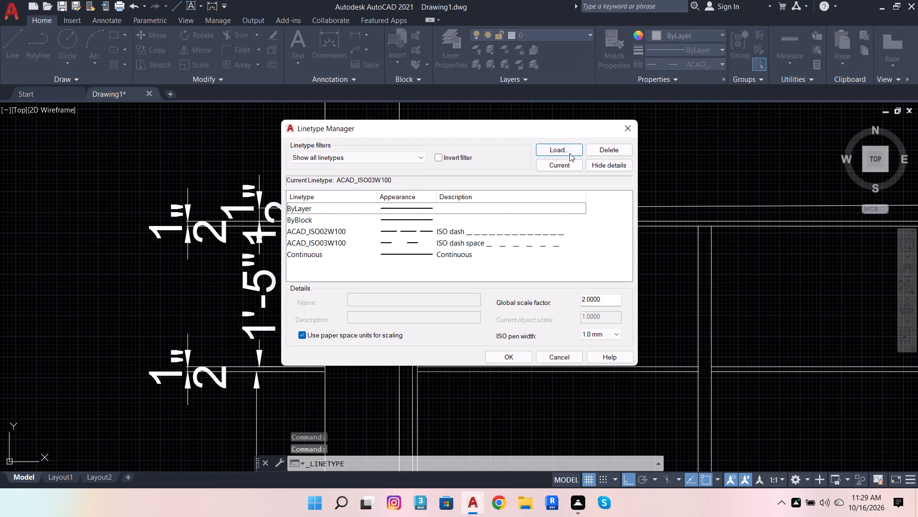
{"action": "left_click", "coordinate": [566, 148]}
{"action": "scroll", "coordinate": [482, 247], "scroll_direction": "down", "scroll_amount": 2}
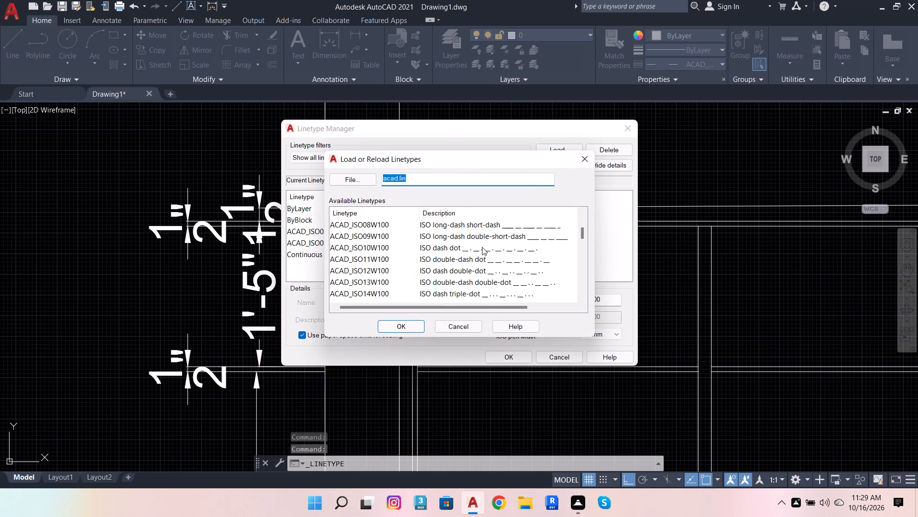
{"action": "scroll", "coordinate": [492, 253], "scroll_direction": "down", "scroll_amount": 4}
{"action": "scroll", "coordinate": [488, 263], "scroll_direction": "up", "scroll_amount": 1}
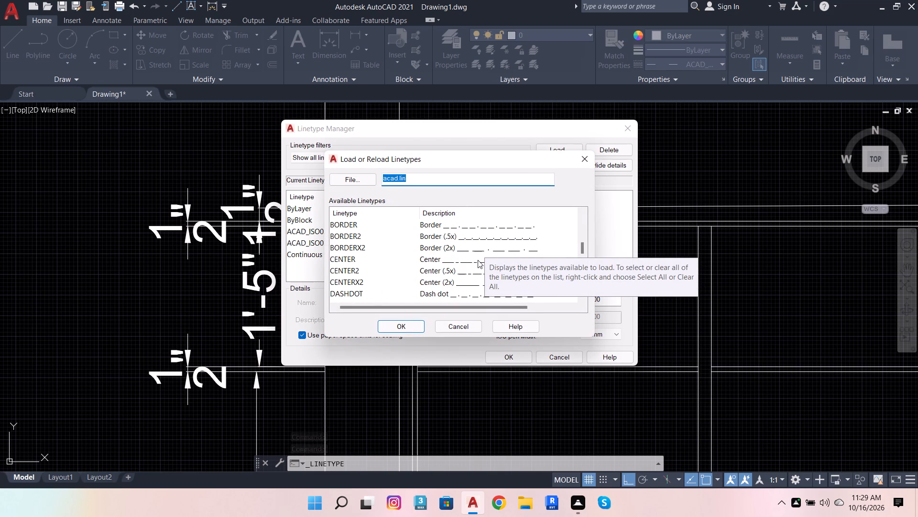
{"action": "scroll", "coordinate": [467, 247], "scroll_direction": "down", "scroll_amount": 1}
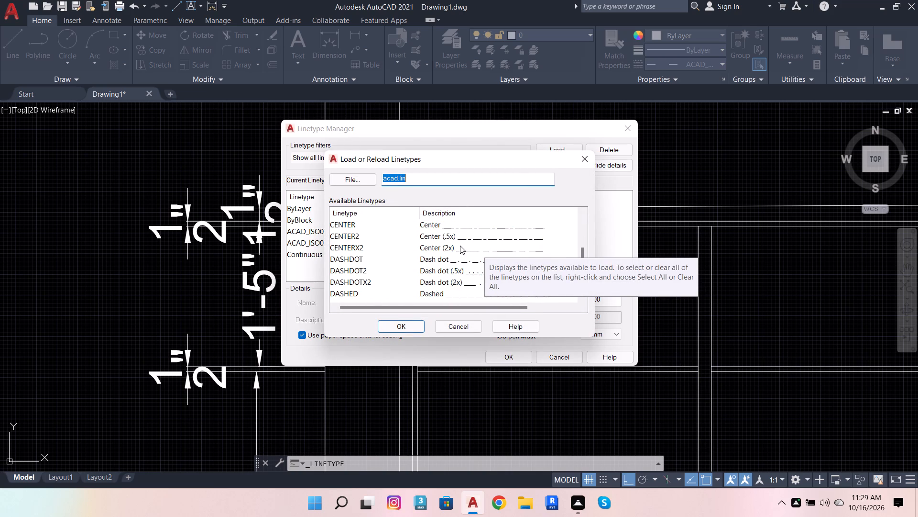
{"action": "left_click", "coordinate": [474, 241]}
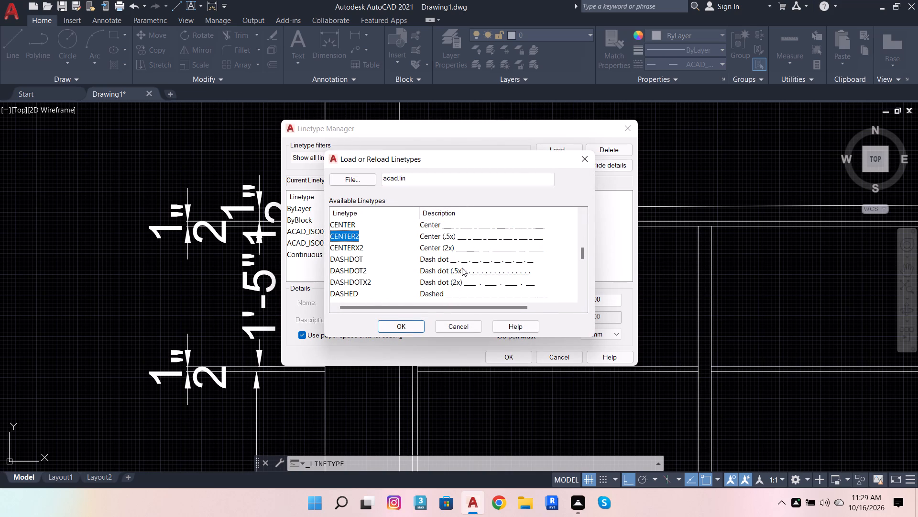
{"action": "left_click", "coordinate": [412, 330]}
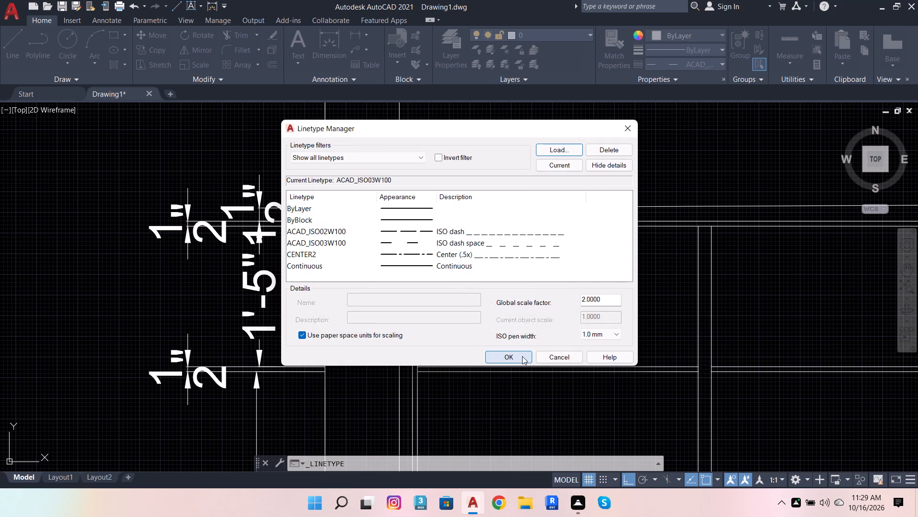
{"action": "left_click", "coordinate": [522, 356]}
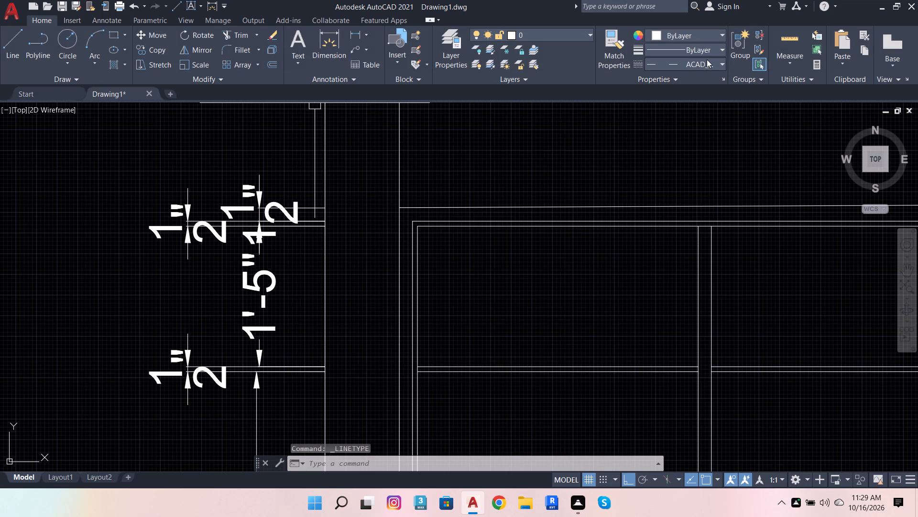
{"action": "left_click", "coordinate": [707, 59]}
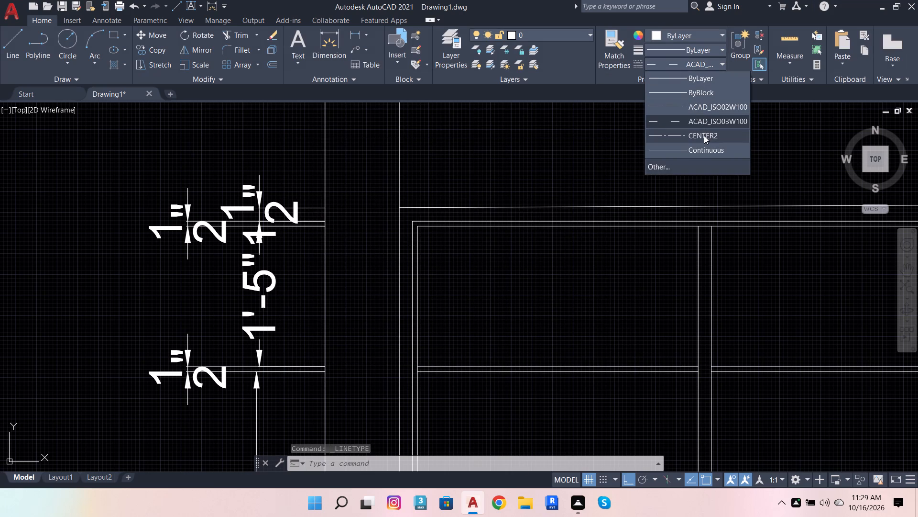
{"action": "left_click", "coordinate": [704, 135]}
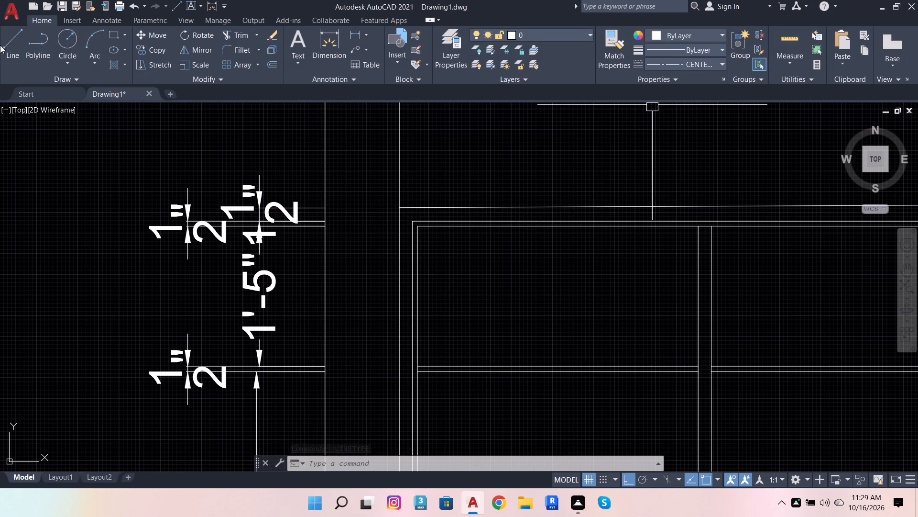
Draw two crossing corner-to-corner diagonal lines in the elevation's upper-left compartment using the CENTER2 linetype.
{"action": "left_click", "coordinate": [14, 44]}
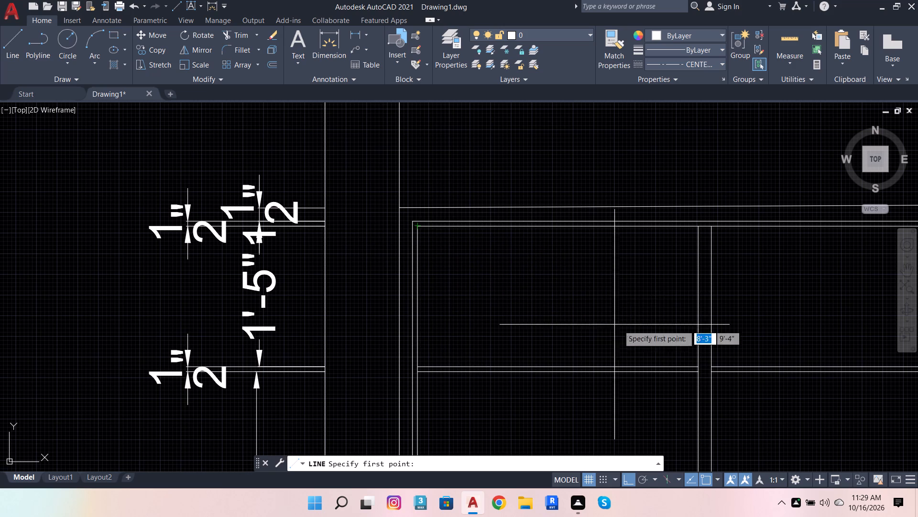
{"action": "left_click", "coordinate": [695, 363]}
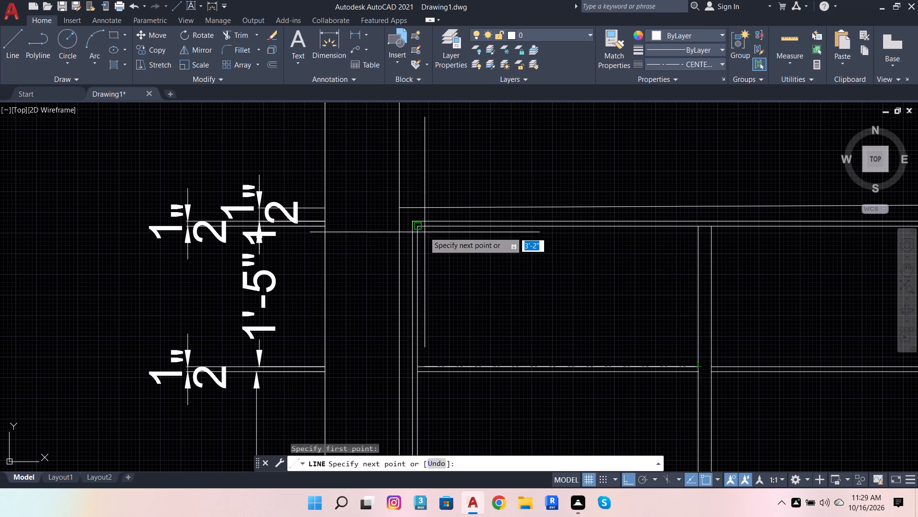
{"action": "left_click", "coordinate": [421, 227]}
{"action": "key", "text": "space"}
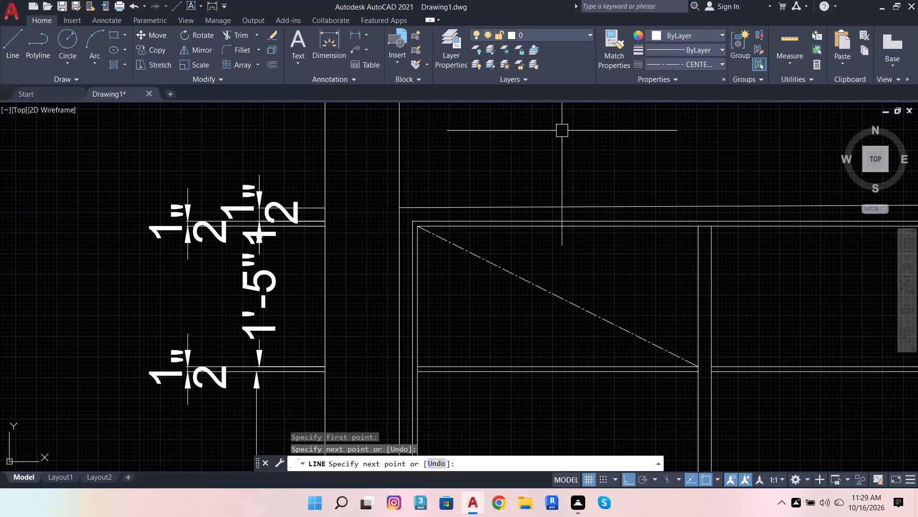
{"action": "scroll", "coordinate": [434, 385], "scroll_direction": "down", "scroll_amount": 1}
{"action": "scroll", "coordinate": [540, 349], "scroll_direction": "up", "scroll_amount": 2}
{"action": "key", "text": "space"}
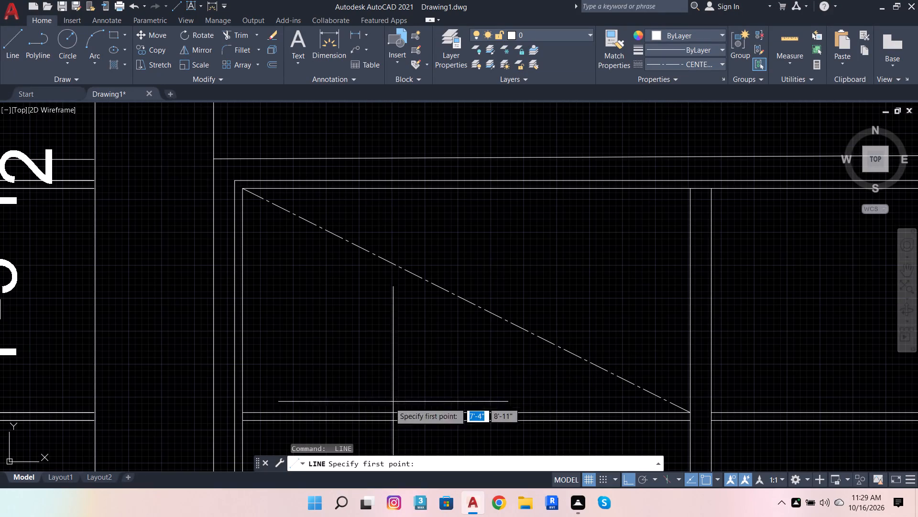
{"action": "left_click", "coordinate": [242, 412]}
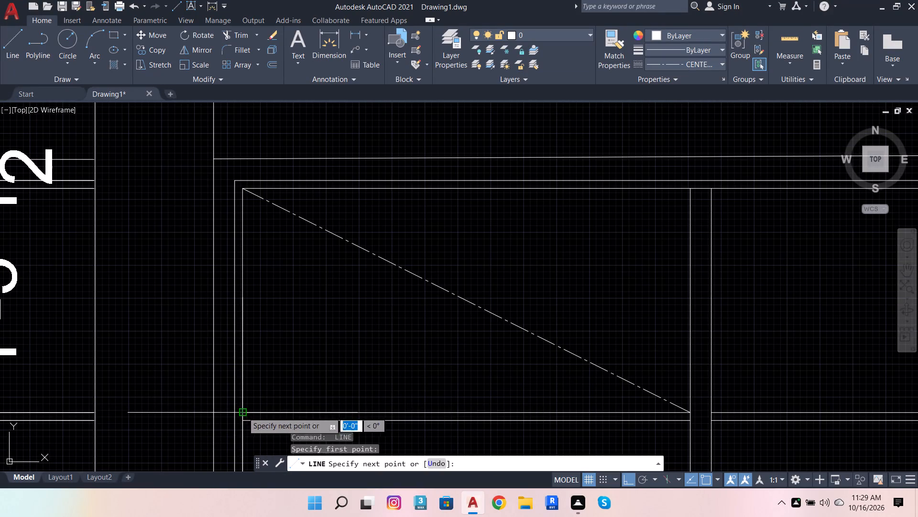
{"action": "left_click", "coordinate": [692, 189]}
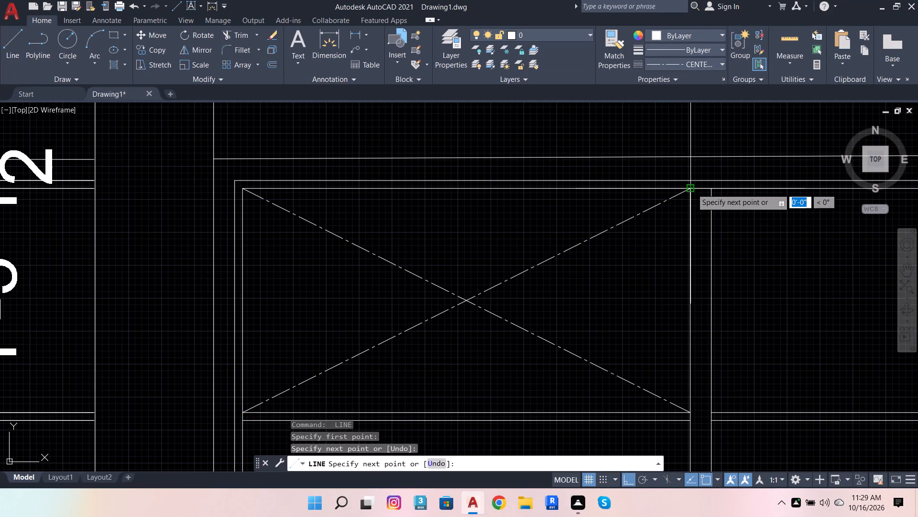
{"action": "scroll", "coordinate": [453, 282], "scroll_direction": "down", "scroll_amount": 3}
{"action": "key", "text": "space"}
Draw two crossing corner-to-corner diagonal lines in the elevation's upper-right compartment using the CENTER2 linetype.
{"action": "scroll", "coordinate": [534, 263], "scroll_direction": "up", "scroll_amount": 3}
{"action": "key", "text": "space"}
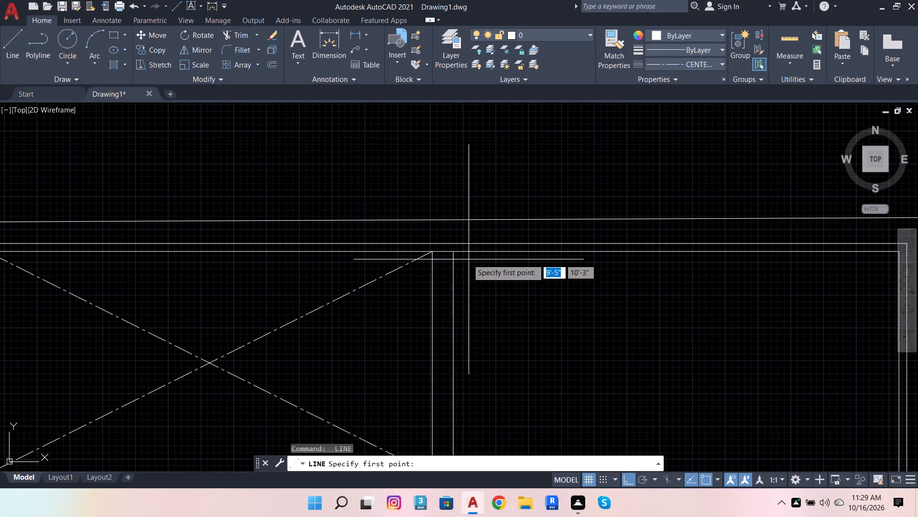
{"action": "left_click", "coordinate": [456, 254]}
{"action": "scroll", "coordinate": [563, 283], "scroll_direction": "down", "scroll_amount": 3}
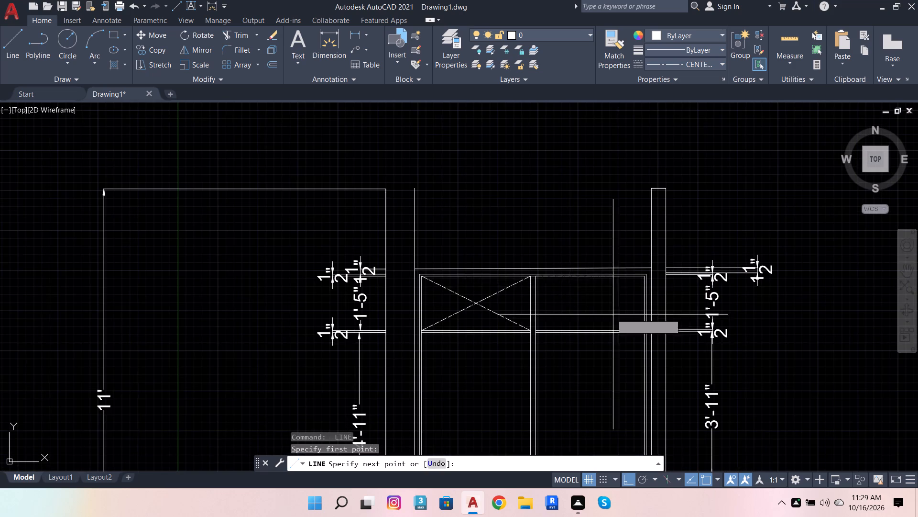
{"action": "scroll", "coordinate": [639, 333], "scroll_direction": "up", "scroll_amount": 5}
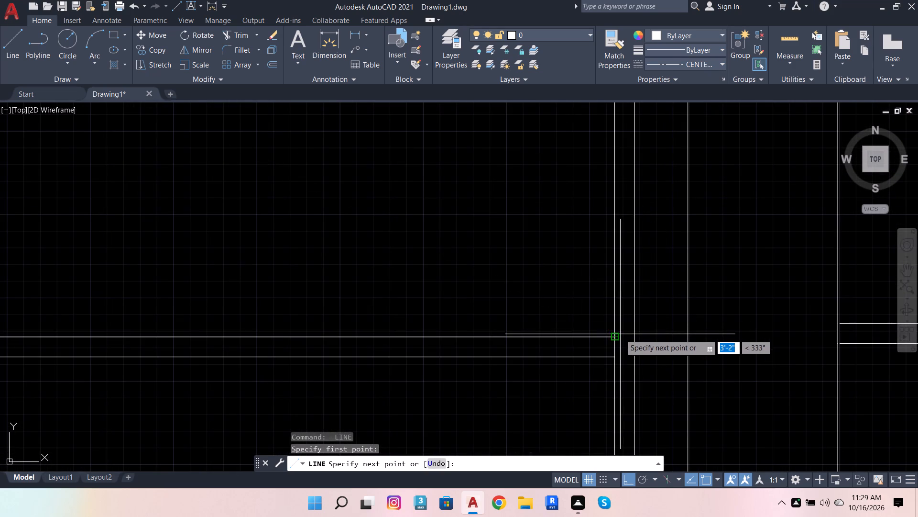
{"action": "left_click", "coordinate": [620, 334]}
{"action": "scroll", "coordinate": [623, 333], "scroll_direction": "down", "scroll_amount": 3}
{"action": "key", "text": "space"}
{"action": "key", "text": "space"}
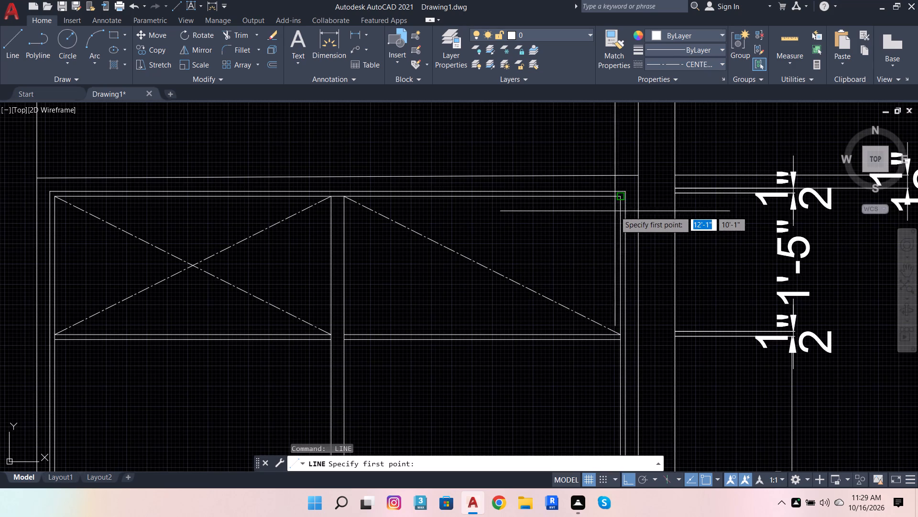
{"action": "left_click", "coordinate": [621, 194]}
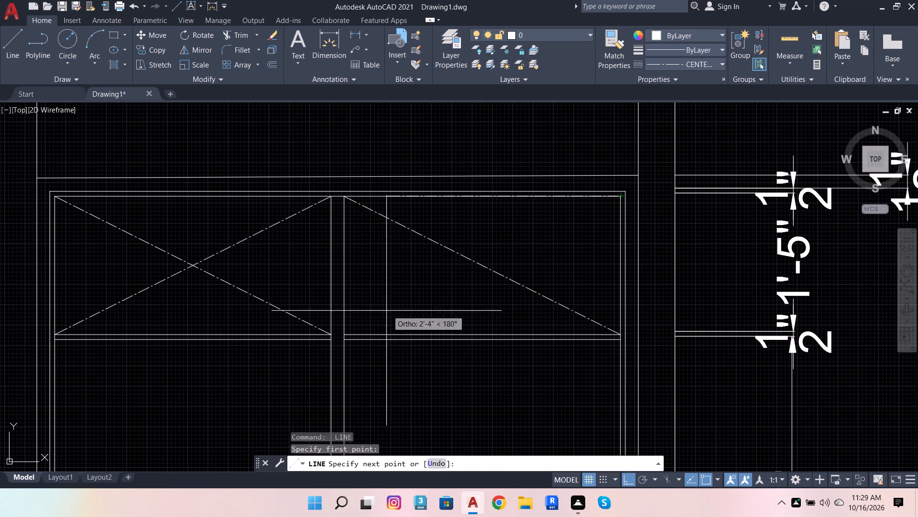
{"action": "left_click", "coordinate": [344, 330]}
{"action": "key", "text": "space"}
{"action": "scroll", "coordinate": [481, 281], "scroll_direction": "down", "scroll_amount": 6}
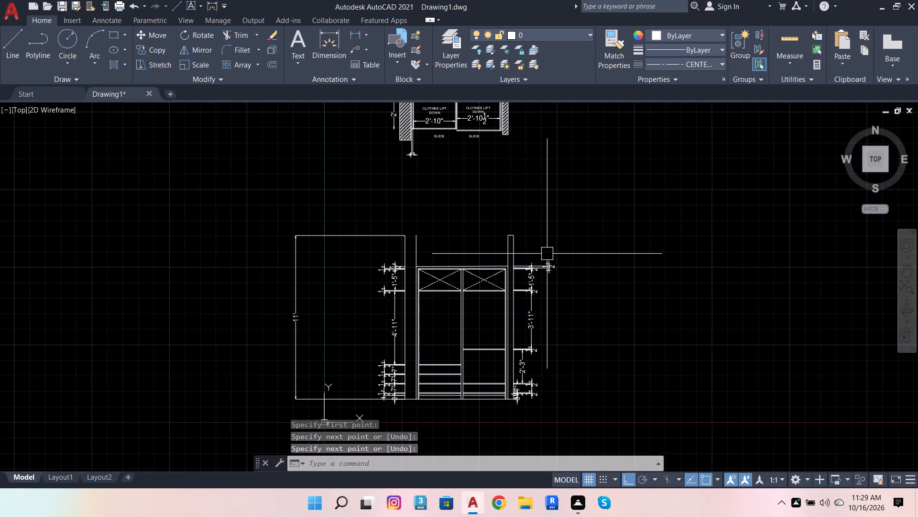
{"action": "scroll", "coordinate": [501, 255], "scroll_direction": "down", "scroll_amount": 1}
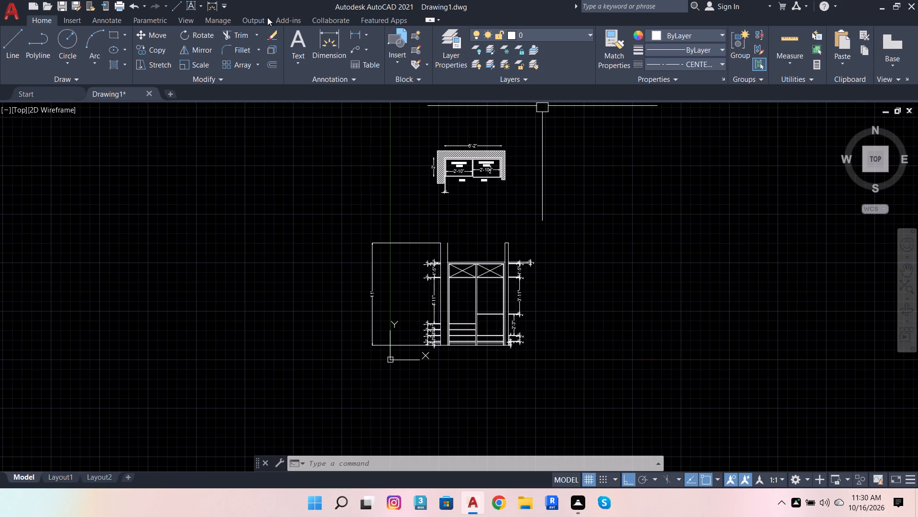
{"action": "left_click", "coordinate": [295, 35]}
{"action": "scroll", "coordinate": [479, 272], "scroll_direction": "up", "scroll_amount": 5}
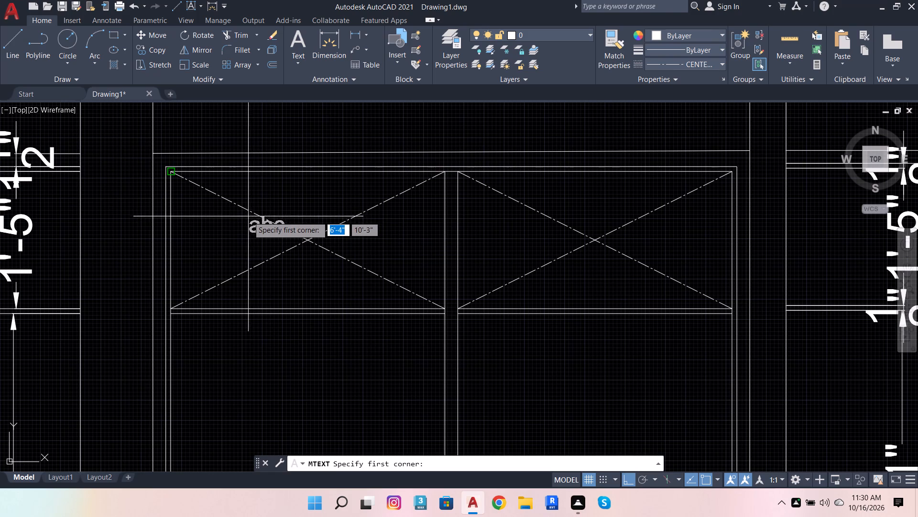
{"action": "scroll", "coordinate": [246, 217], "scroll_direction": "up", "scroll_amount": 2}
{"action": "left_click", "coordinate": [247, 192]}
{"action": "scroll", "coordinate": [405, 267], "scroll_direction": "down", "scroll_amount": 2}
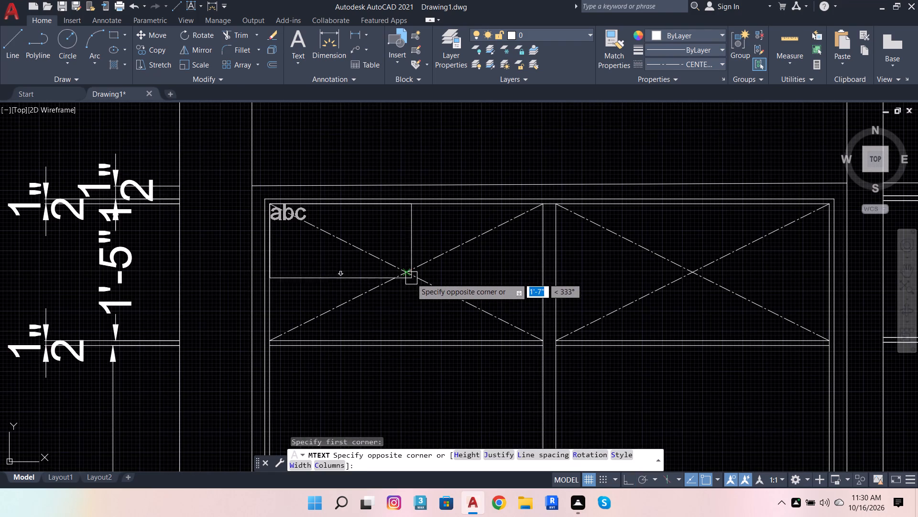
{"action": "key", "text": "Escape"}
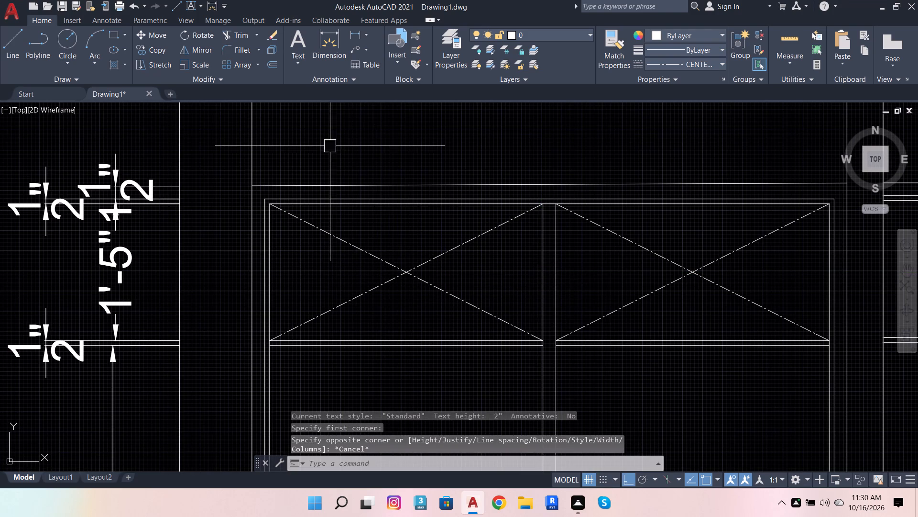
Add centred multiline text reading "OPEN" and "SAPCE" on two lines over the crossing diagonals in the upper-left compartment.
{"action": "left_click", "coordinate": [292, 45]}
{"action": "scroll", "coordinate": [377, 236], "scroll_direction": "up", "scroll_amount": 4}
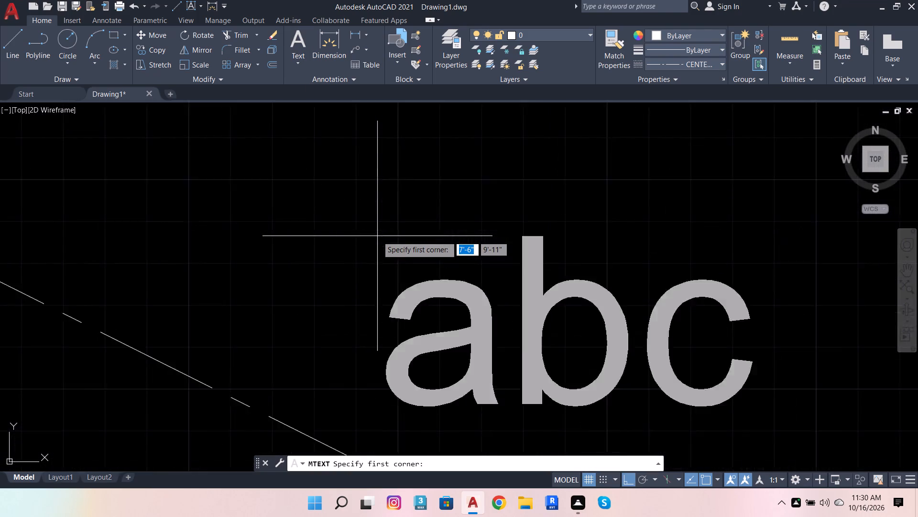
{"action": "scroll", "coordinate": [377, 236], "scroll_direction": "up", "scroll_amount": 2}
{"action": "left_click", "coordinate": [236, 196]}
{"action": "scroll", "coordinate": [246, 191], "scroll_direction": "down", "scroll_amount": 6}
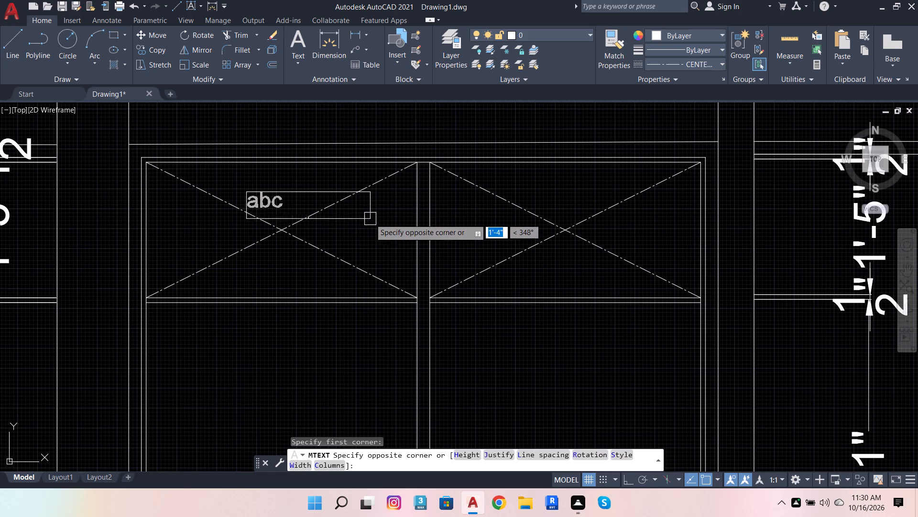
{"action": "scroll", "coordinate": [372, 220], "scroll_direction": "up", "scroll_amount": 1}
{"action": "left_click", "coordinate": [372, 220]}
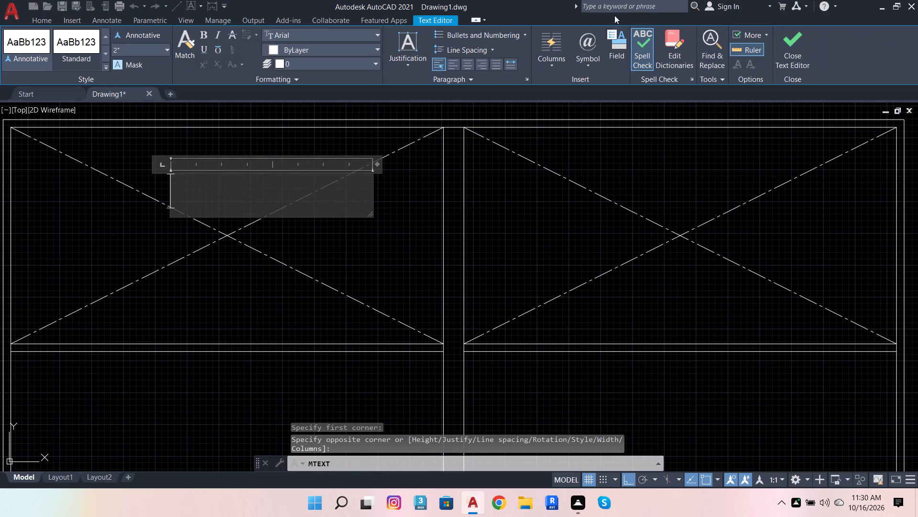
{"action": "left_click", "coordinate": [468, 66]}
{"action": "type", "text": "OPR"}
{"action": "key", "text": "BackSpace"}
{"action": "type", "text": "EN"}
{"action": "key", "text": "Return"}
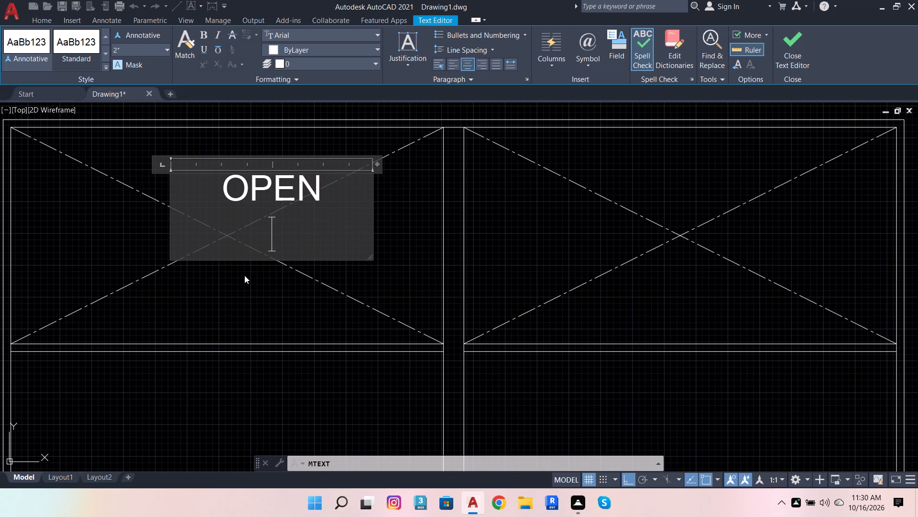
{"action": "type", "text": "SAP"}
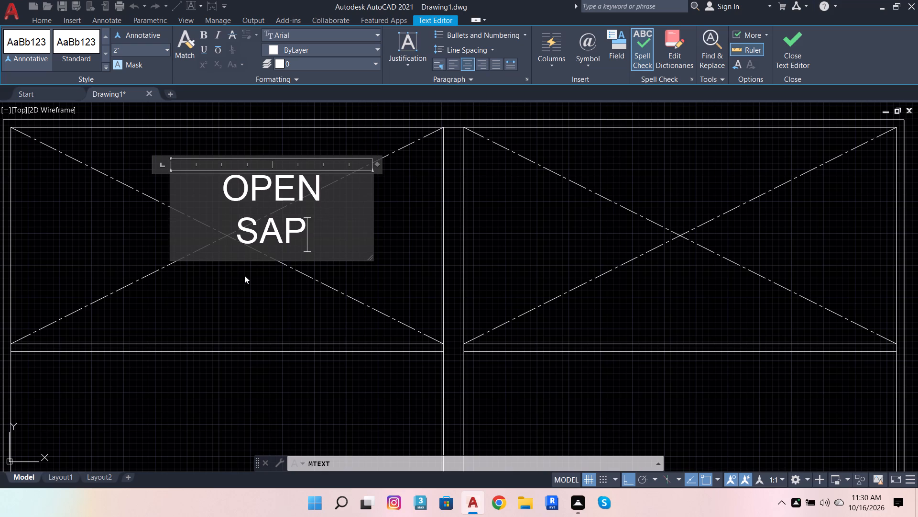
{"action": "type", "text": "CE"}
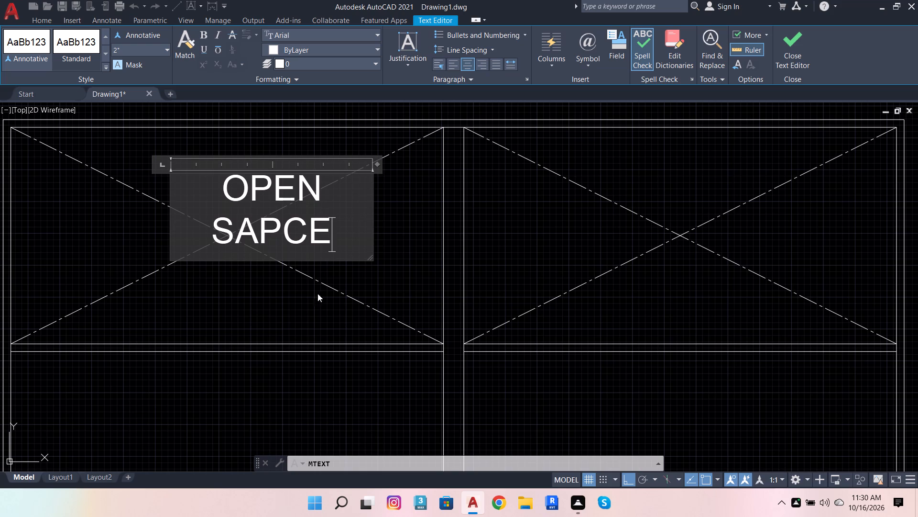
{"action": "scroll", "coordinate": [328, 271], "scroll_direction": "down", "scroll_amount": 2}
{"action": "left_click", "coordinate": [297, 315]}
Copy the "OPEN SAPCE" label horizontally from the elevation's upper-left compartment onto the crossing diagonals of the upper-right compartment.
{"action": "left_click", "coordinate": [297, 253]}
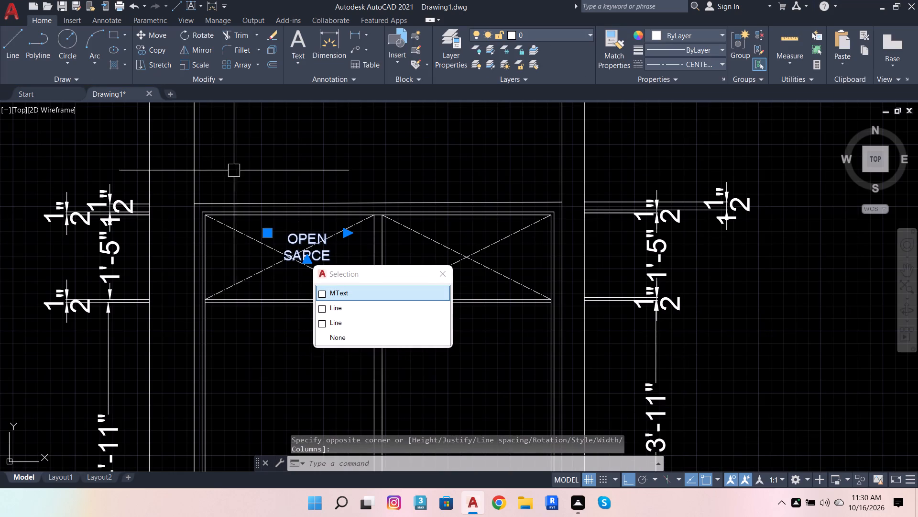
{"action": "left_click", "coordinate": [156, 49]}
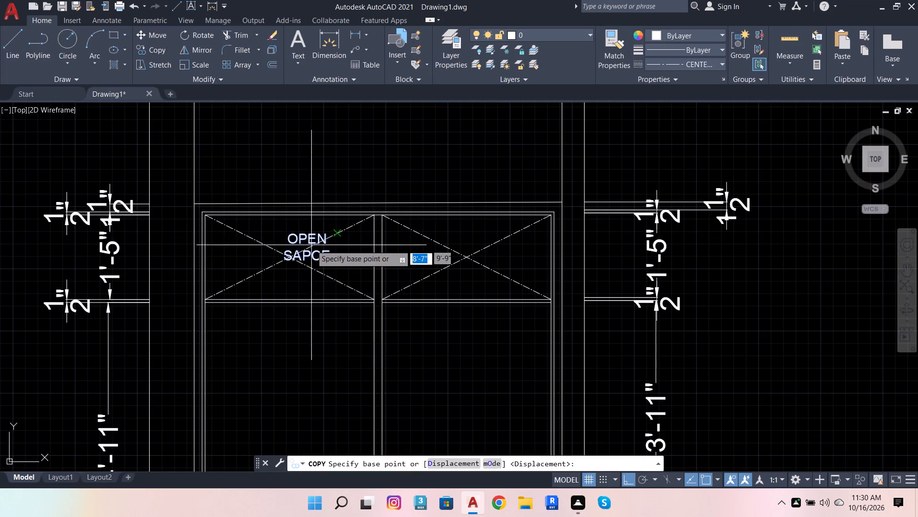
{"action": "left_click", "coordinate": [306, 247]}
{"action": "scroll", "coordinate": [453, 277], "scroll_direction": "up", "scroll_amount": 2}
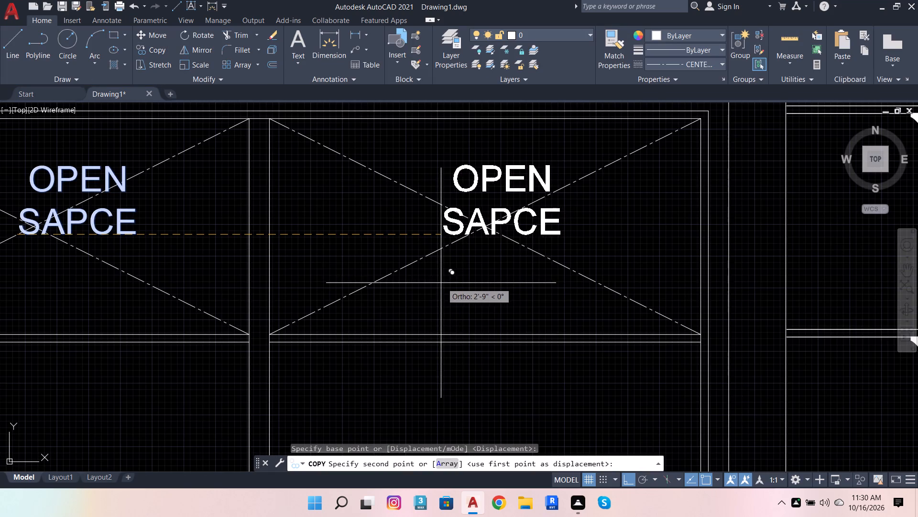
{"action": "left_click", "coordinate": [441, 283]}
{"action": "scroll", "coordinate": [443, 267], "scroll_direction": "down", "scroll_amount": 3}
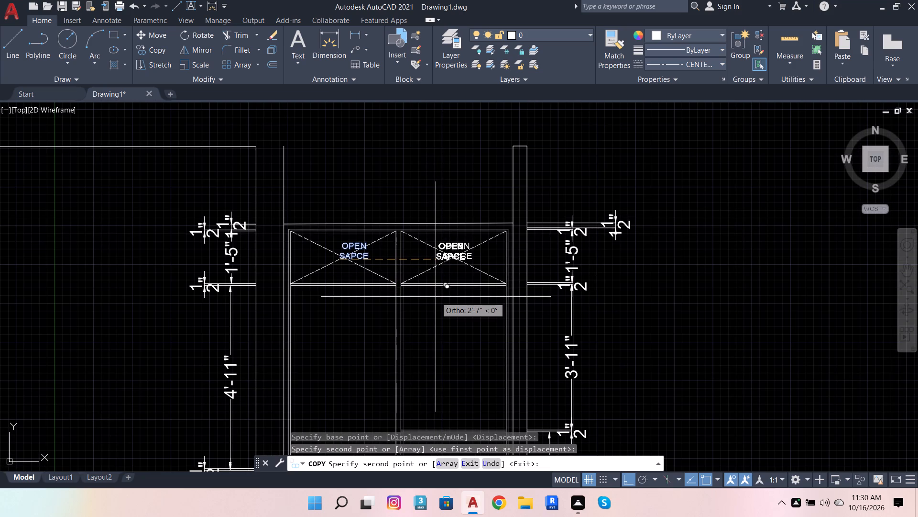
{"action": "key", "text": "Escape"}
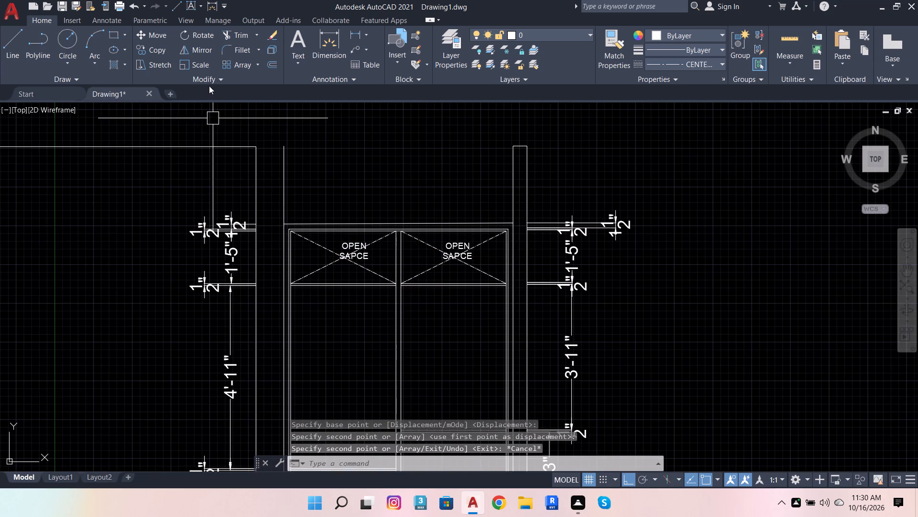
Copy both "CLOTHES LIFT DOWN" labels from the plan straight down into the elevation's two tall compartments.
{"action": "scroll", "coordinate": [445, 172], "scroll_direction": "down", "scroll_amount": 4}
{"action": "scroll", "coordinate": [426, 94], "scroll_direction": "up", "scroll_amount": 1}
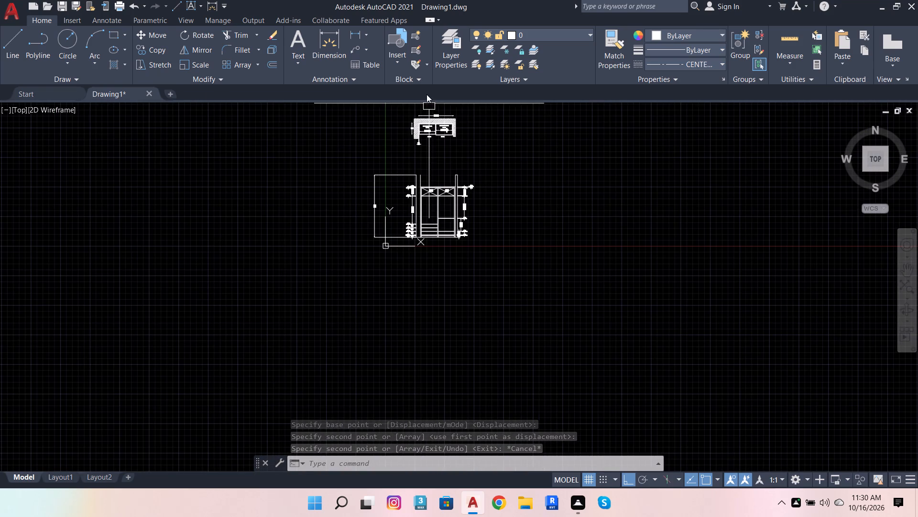
{"action": "scroll", "coordinate": [426, 94], "scroll_direction": "up", "scroll_amount": 4}
{"action": "left_click", "coordinate": [419, 187]}
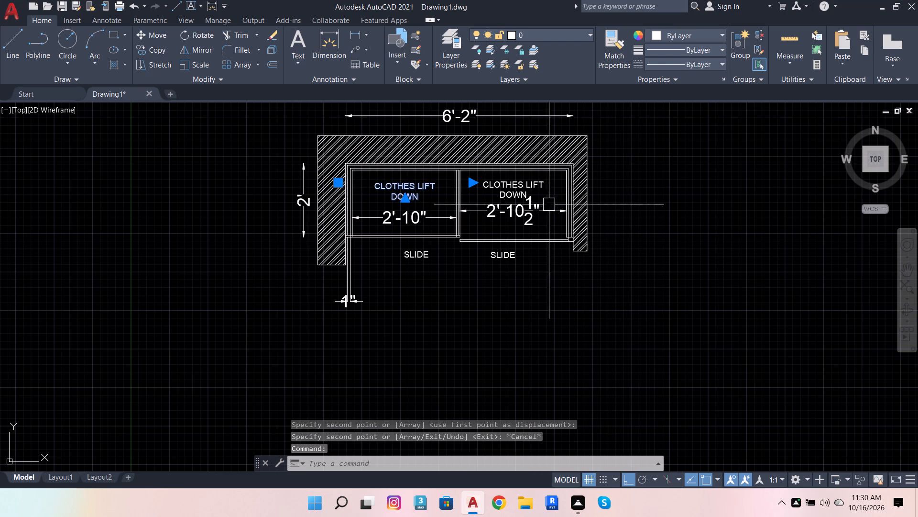
{"action": "left_click", "coordinate": [502, 165]}
{"action": "key", "text": "Escape"}
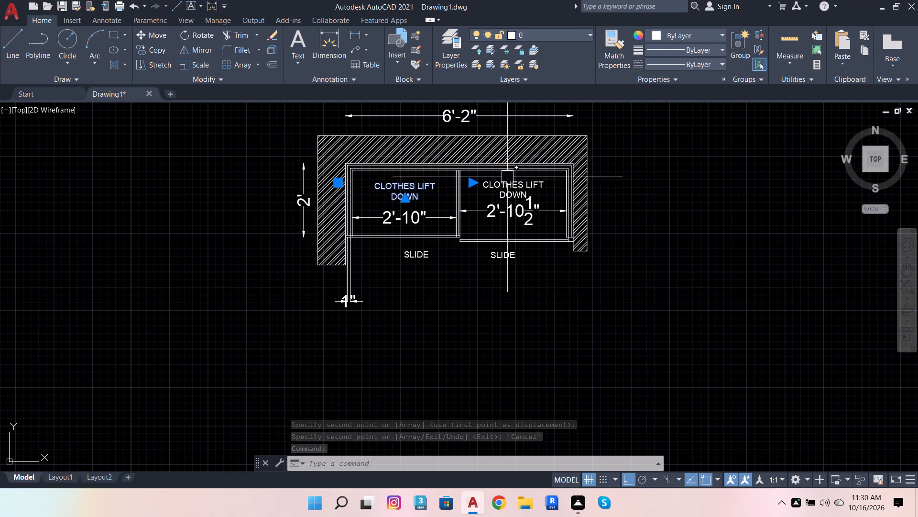
{"action": "left_click", "coordinate": [485, 189]}
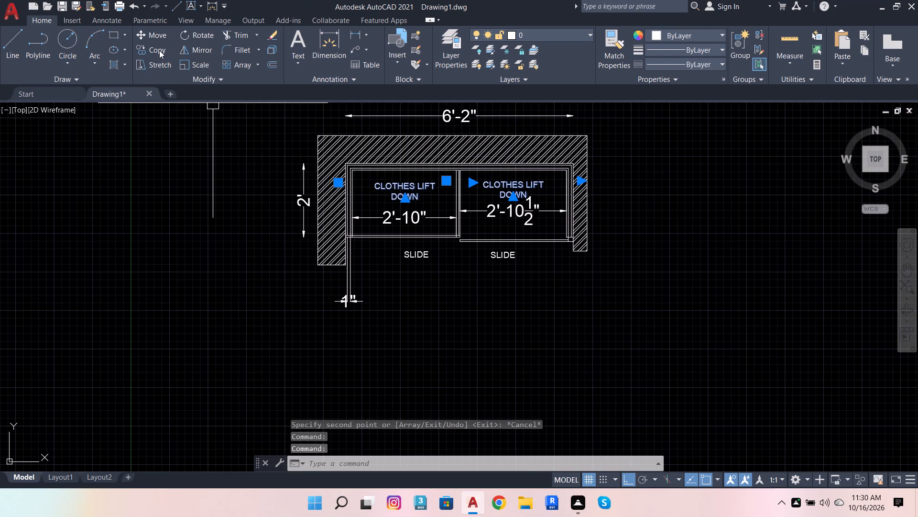
{"action": "left_click", "coordinate": [156, 50]}
{"action": "left_click", "coordinate": [374, 175]}
{"action": "scroll", "coordinate": [467, 132], "scroll_direction": "down", "scroll_amount": 4}
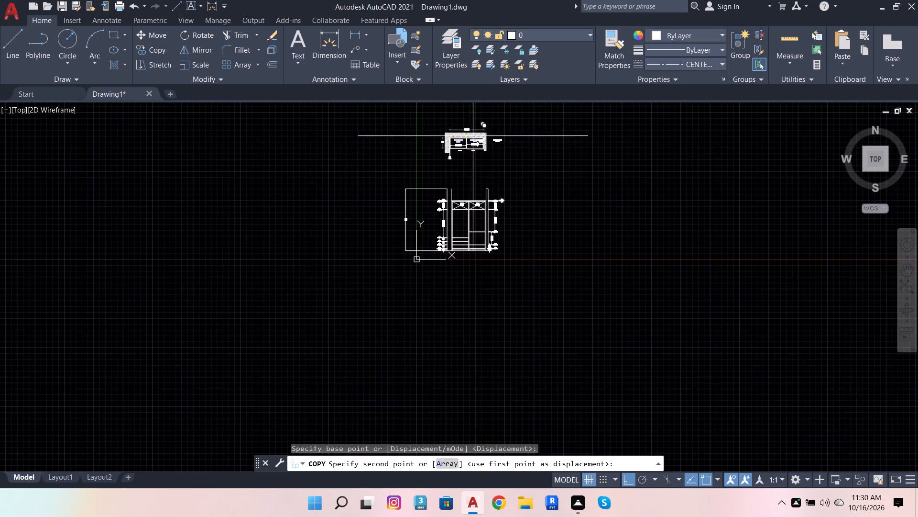
{"action": "scroll", "coordinate": [470, 225], "scroll_direction": "up", "scroll_amount": 5}
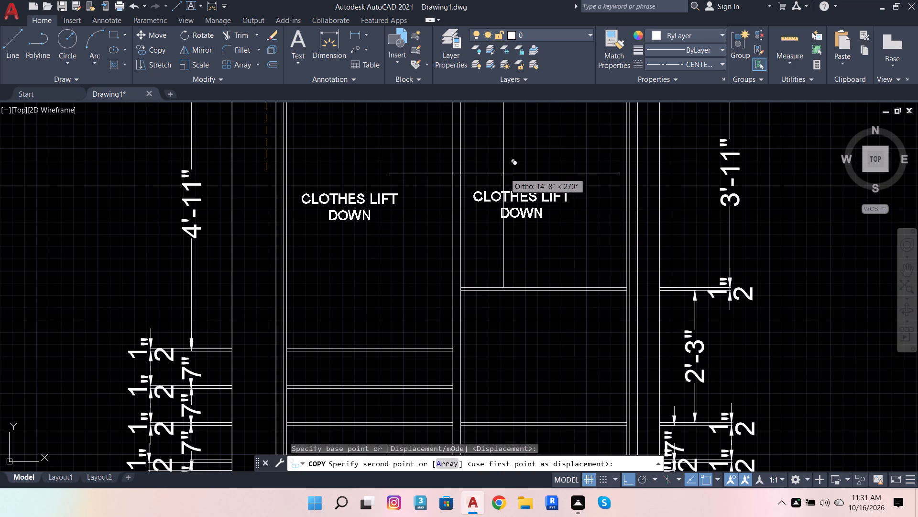
{"action": "left_click", "coordinate": [521, 168]}
{"action": "scroll", "coordinate": [568, 172], "scroll_direction": "up", "scroll_amount": 2}
{"action": "key", "text": "Escape"}
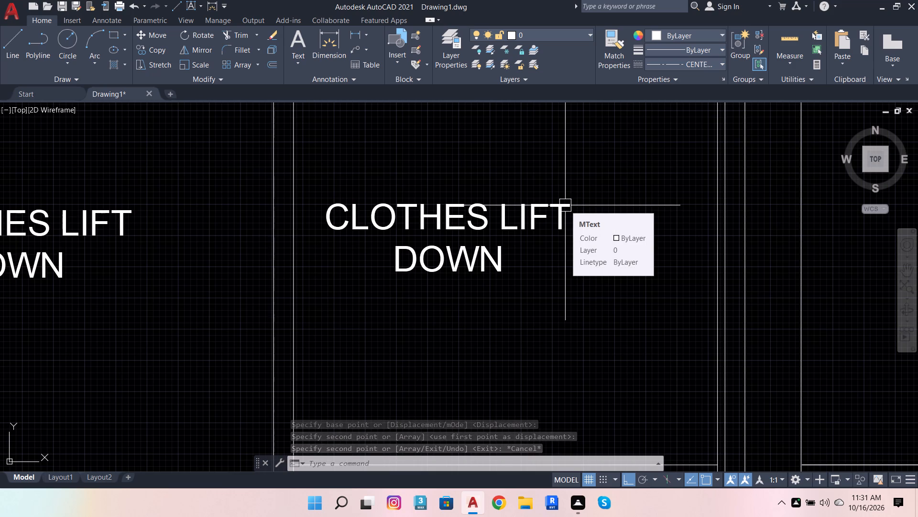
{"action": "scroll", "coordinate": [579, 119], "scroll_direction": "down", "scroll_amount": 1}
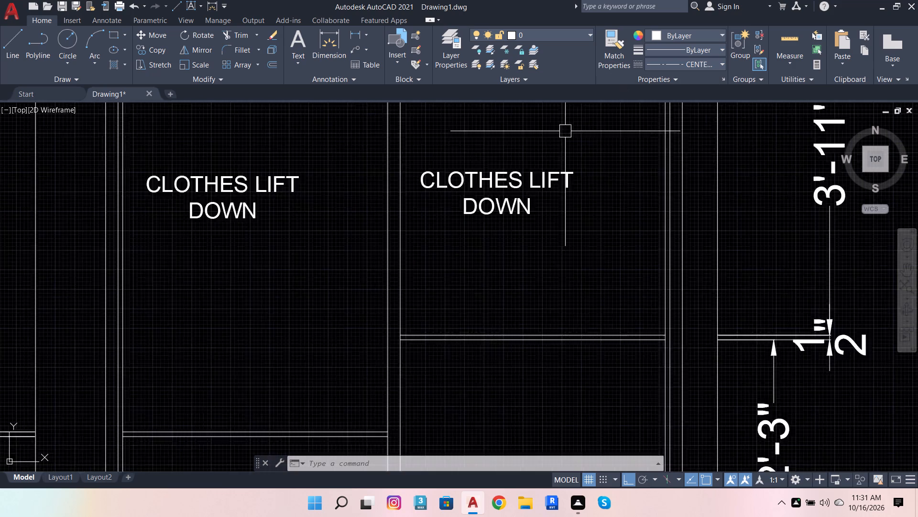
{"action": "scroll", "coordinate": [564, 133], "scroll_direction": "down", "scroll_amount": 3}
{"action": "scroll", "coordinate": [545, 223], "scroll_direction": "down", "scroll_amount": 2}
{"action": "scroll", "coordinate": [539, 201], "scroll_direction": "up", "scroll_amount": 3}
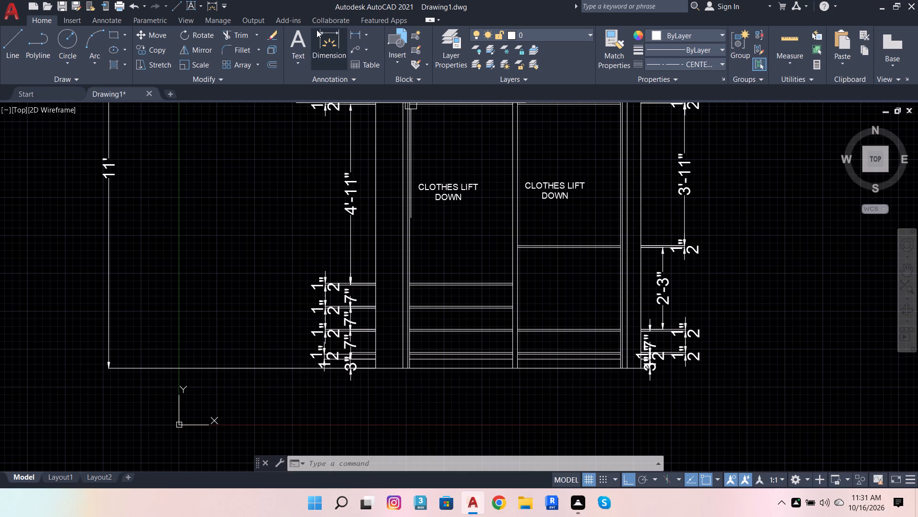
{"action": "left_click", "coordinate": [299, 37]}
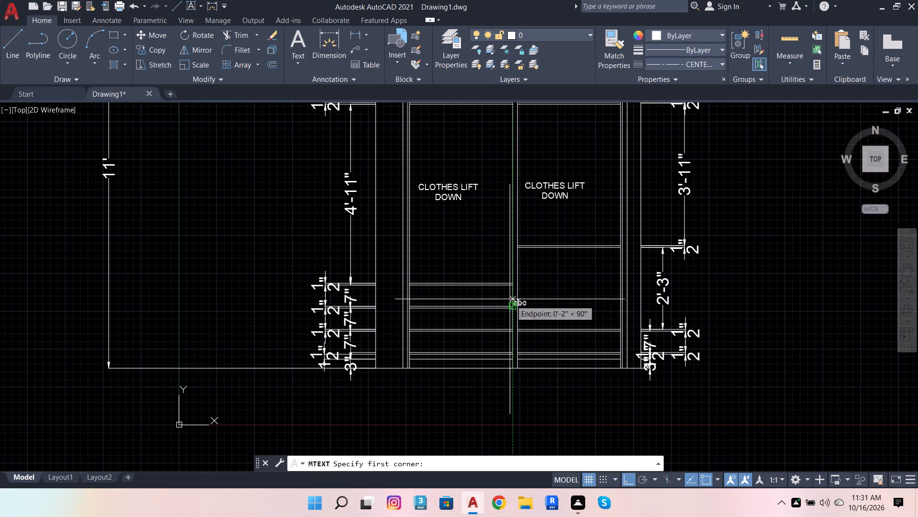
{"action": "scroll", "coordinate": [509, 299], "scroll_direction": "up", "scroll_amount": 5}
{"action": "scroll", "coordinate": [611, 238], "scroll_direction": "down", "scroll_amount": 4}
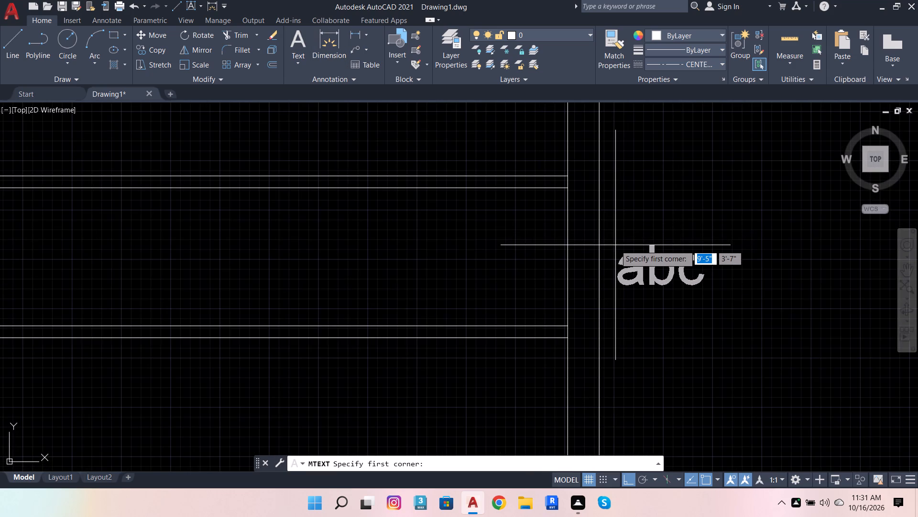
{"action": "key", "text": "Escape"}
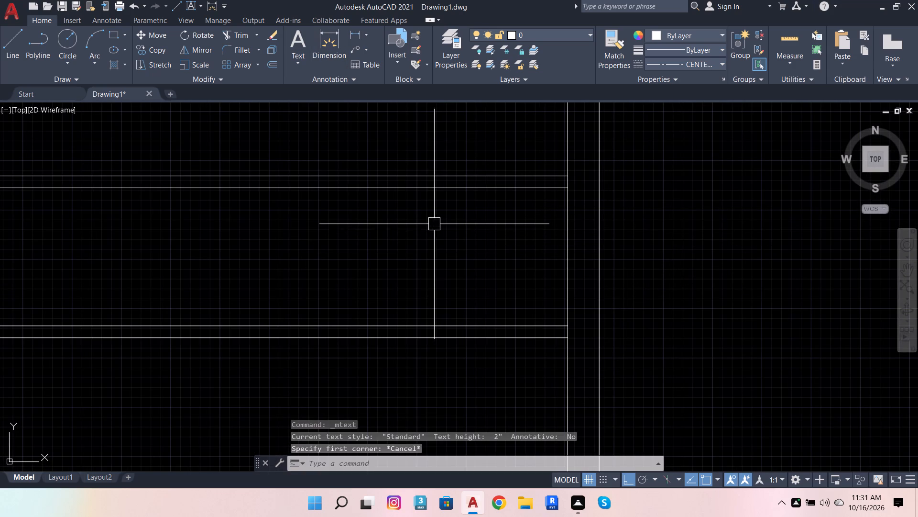
Trim the inner vertical line of the elevation's left side panel between the two lines of the left bay's top shelf.
{"action": "scroll", "coordinate": [441, 271], "scroll_direction": "down", "scroll_amount": 5}
{"action": "scroll", "coordinate": [421, 282], "scroll_direction": "up", "scroll_amount": 5}
{"action": "scroll", "coordinate": [393, 249], "scroll_direction": "down", "scroll_amount": 3}
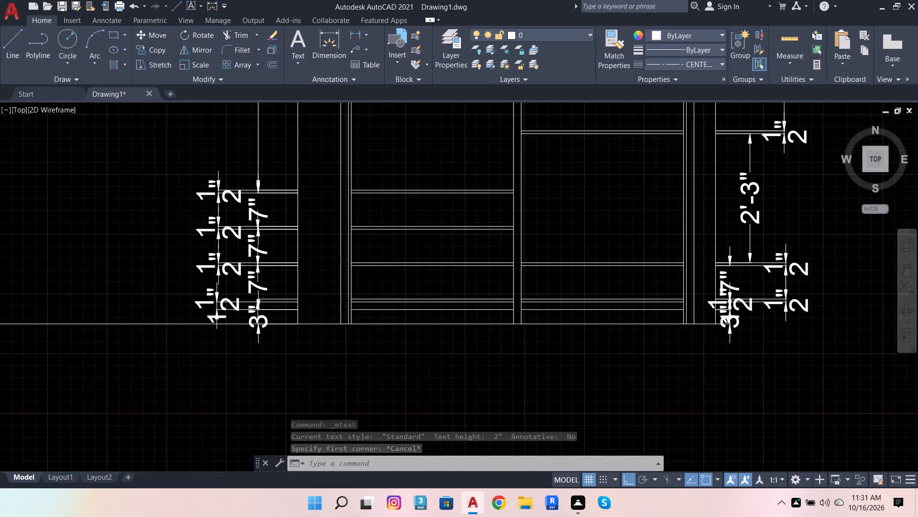
{"action": "scroll", "coordinate": [393, 249], "scroll_direction": "down", "scroll_amount": 1}
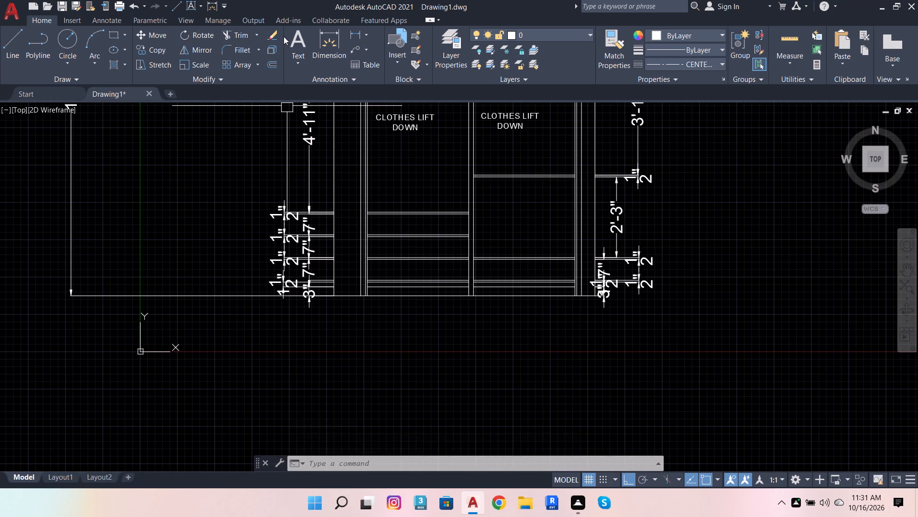
{"action": "left_click", "coordinate": [240, 33]}
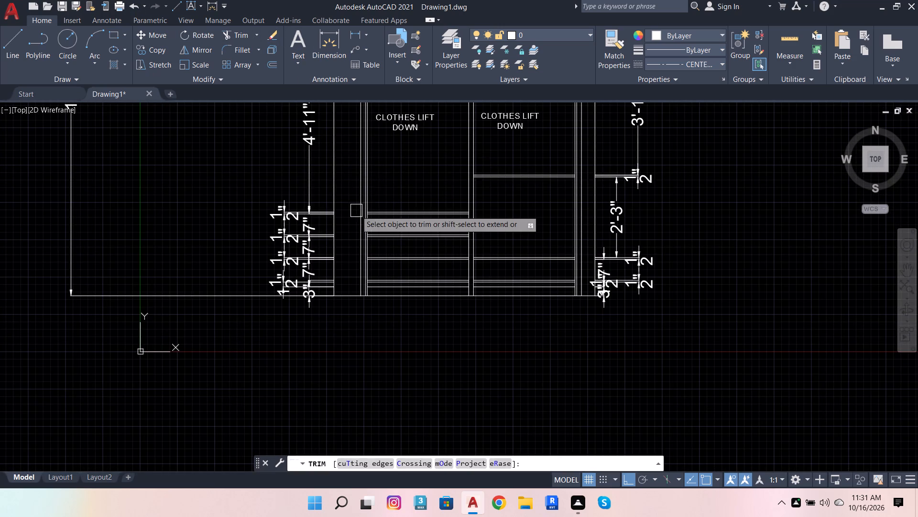
{"action": "scroll", "coordinate": [359, 216], "scroll_direction": "up", "scroll_amount": 6}
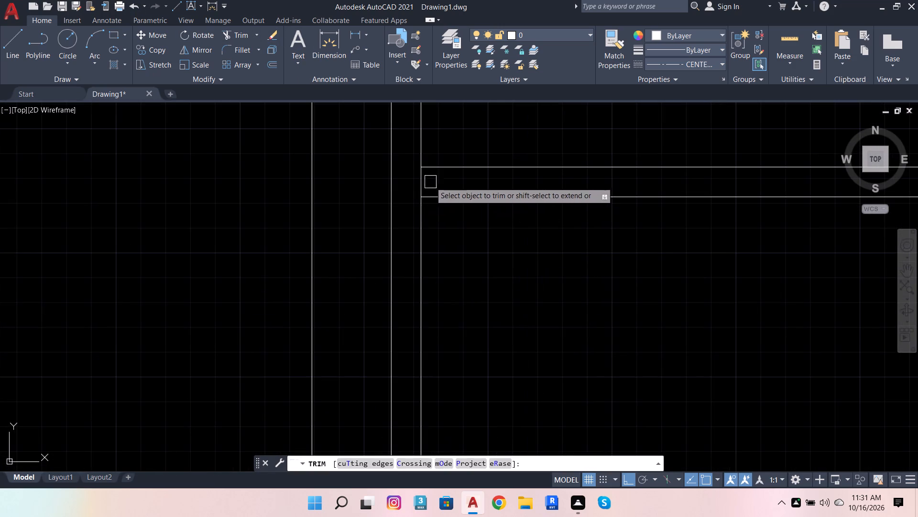
{"action": "left_click", "coordinate": [418, 182]}
{"action": "scroll", "coordinate": [393, 201], "scroll_direction": "down", "scroll_amount": 3}
{"action": "key", "text": "Escape"}
Offset the trimmed vertical line below the left bay's top shelf by 1'5" into the bay as a centre line.
{"action": "left_click", "coordinate": [403, 228]}
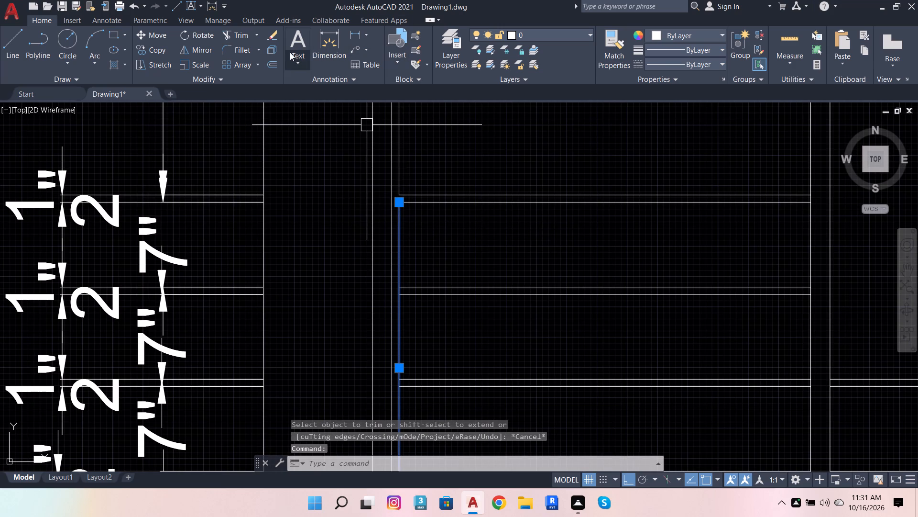
{"action": "left_click", "coordinate": [275, 63]}
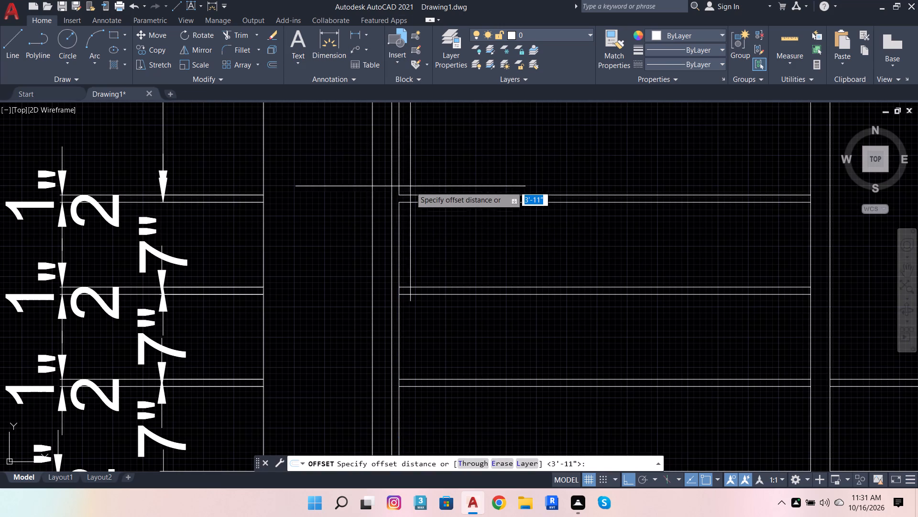
{"action": "left_click", "coordinate": [397, 204]}
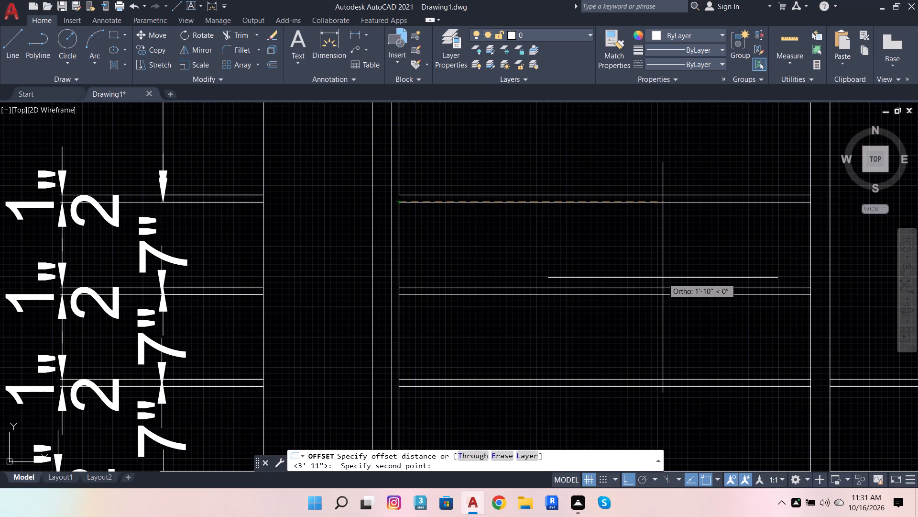
{"action": "key", "text": "1"}
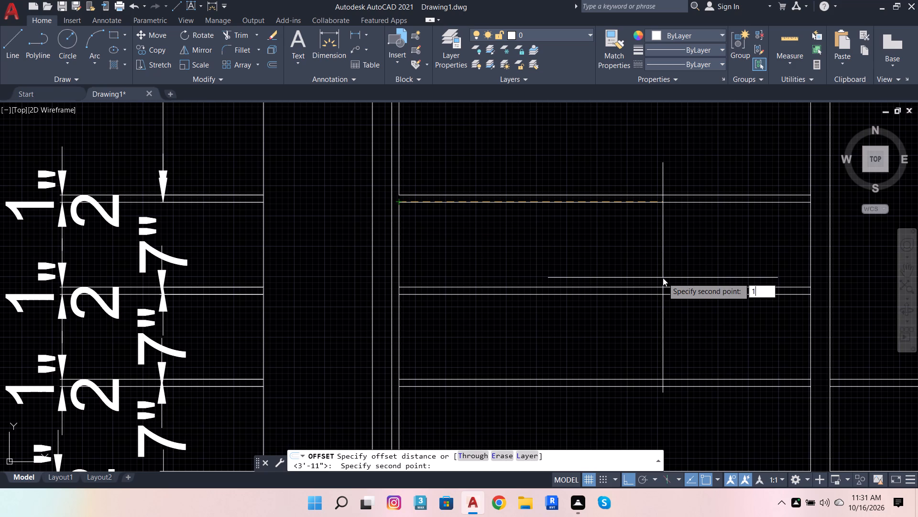
{"action": "key", "text": "semicolon"}
{"action": "key", "text": "BackSpace"}
{"action": "key", "text": "apostrophe"}
{"action": "key", "text": "5"}
{"action": "key", "text": "Return"}
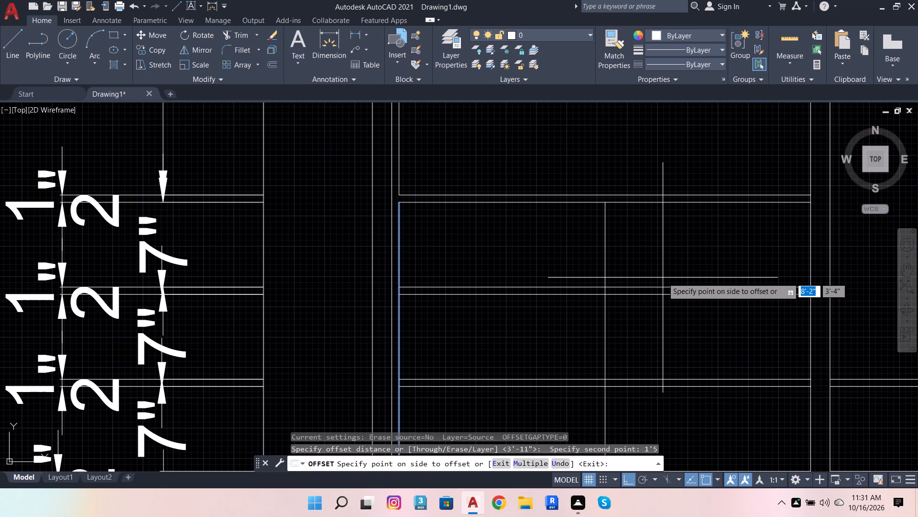
{"action": "left_click", "coordinate": [662, 248]}
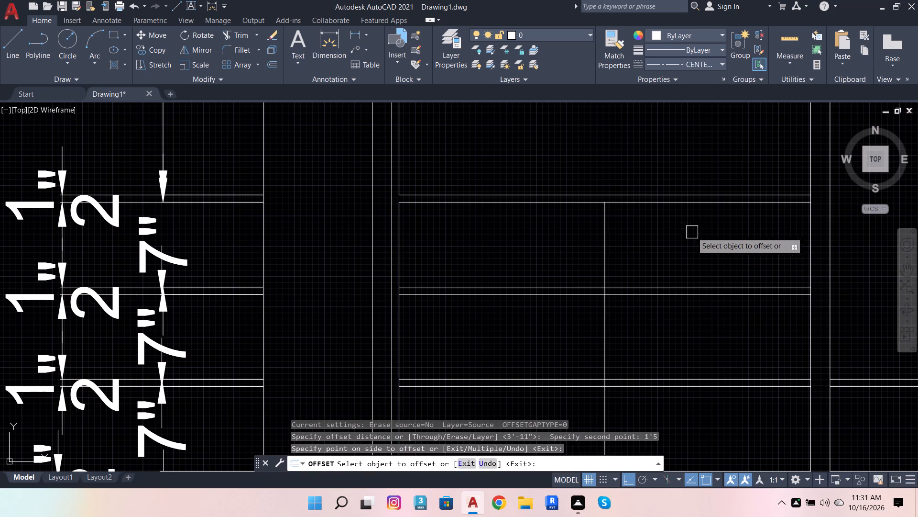
{"action": "left_click", "coordinate": [806, 249]}
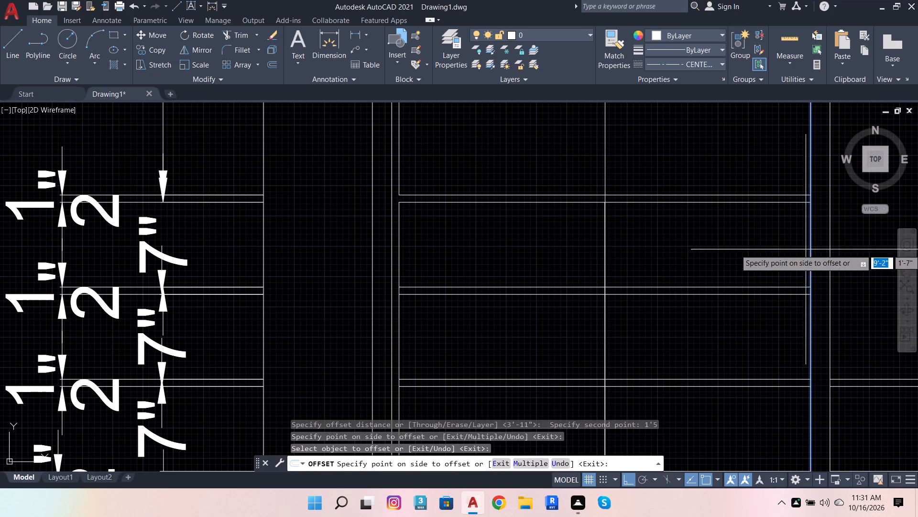
{"action": "key", "text": "Escape"}
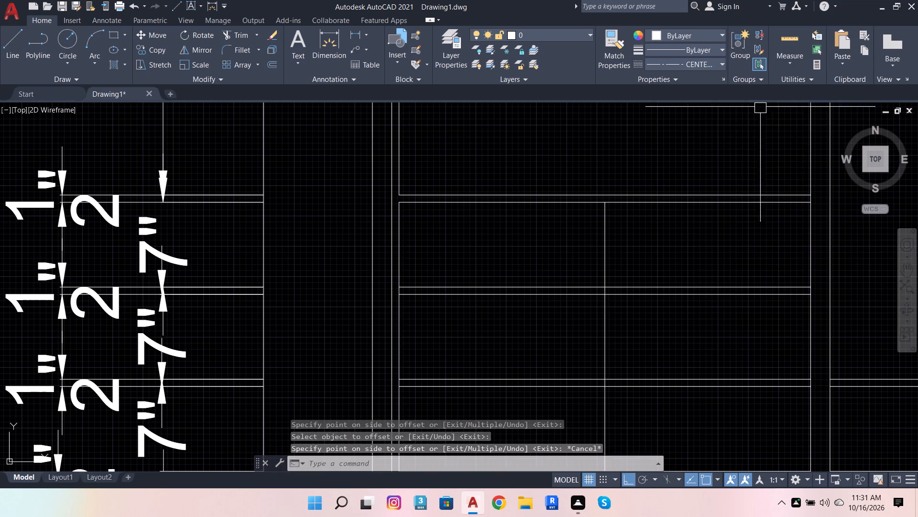
Offset the left bay's new vertical centre line by 0.3" to both sides to form a divider.
{"action": "left_click", "coordinate": [270, 60]}
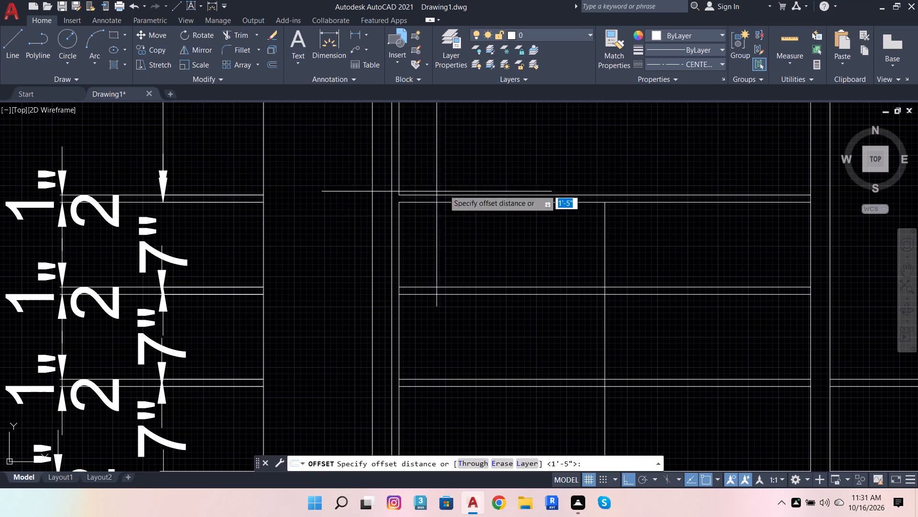
{"action": "left_click", "coordinate": [606, 200]}
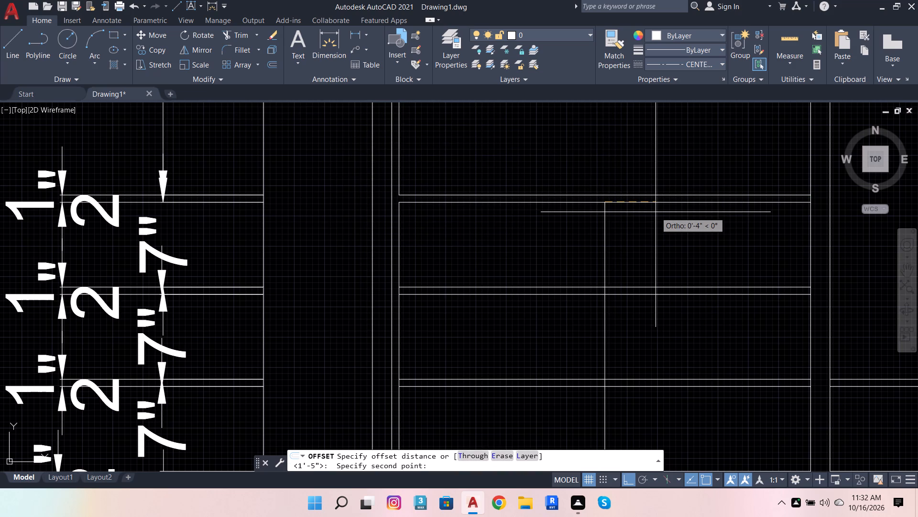
{"action": "type", "text": ".3"}
{"action": "key", "text": "Return"}
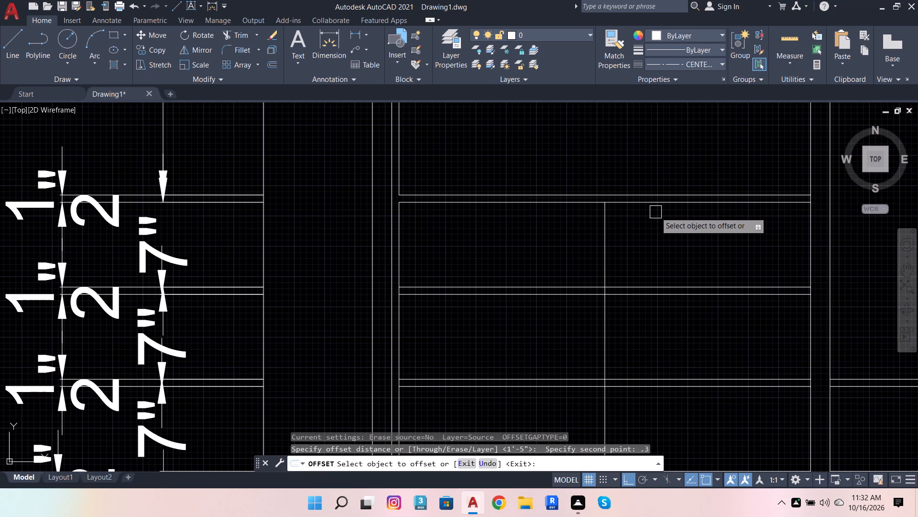
{"action": "left_click", "coordinate": [607, 244]}
{"action": "left_click", "coordinate": [653, 245]}
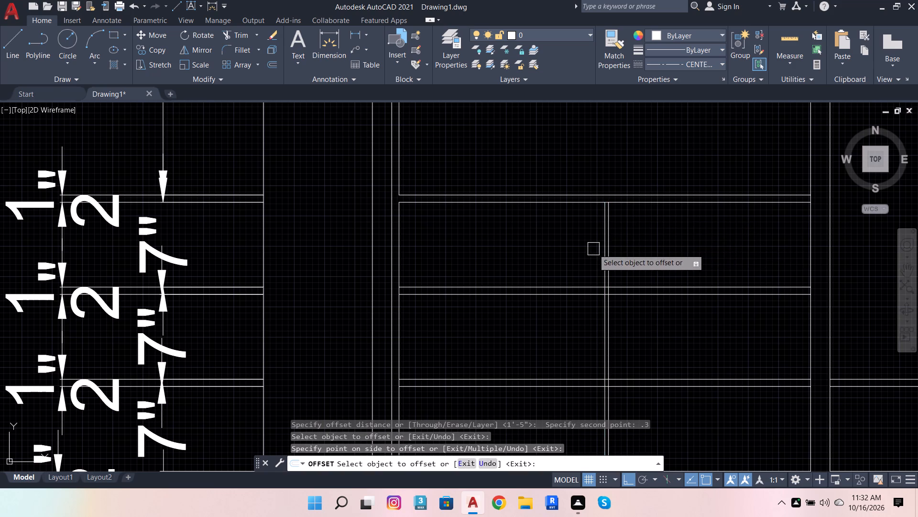
{"action": "scroll", "coordinate": [603, 235], "scroll_direction": "up", "scroll_amount": 4}
{"action": "left_click", "coordinate": [605, 235]}
{"action": "left_click", "coordinate": [550, 234]}
{"action": "scroll", "coordinate": [597, 236], "scroll_direction": "down", "scroll_amount": 3}
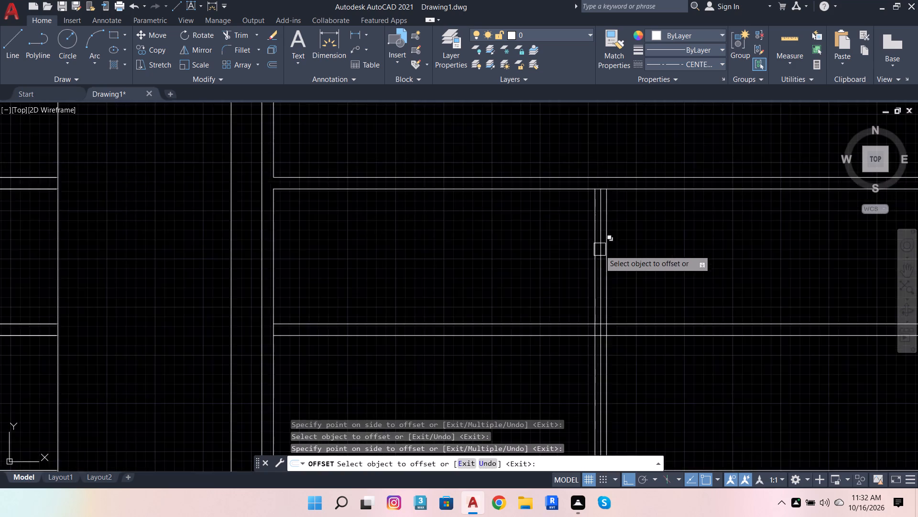
Dimension the left half of the elevation's left shelf bay, from the side panel to the divider's centre line, above the top shelf.
{"action": "scroll", "coordinate": [600, 250], "scroll_direction": "down", "scroll_amount": 4}
{"action": "key", "text": "Escape"}
{"action": "key", "text": "Escape"}
{"action": "key", "text": "Escape"}
{"action": "scroll", "coordinate": [643, 253], "scroll_direction": "up", "scroll_amount": 3}
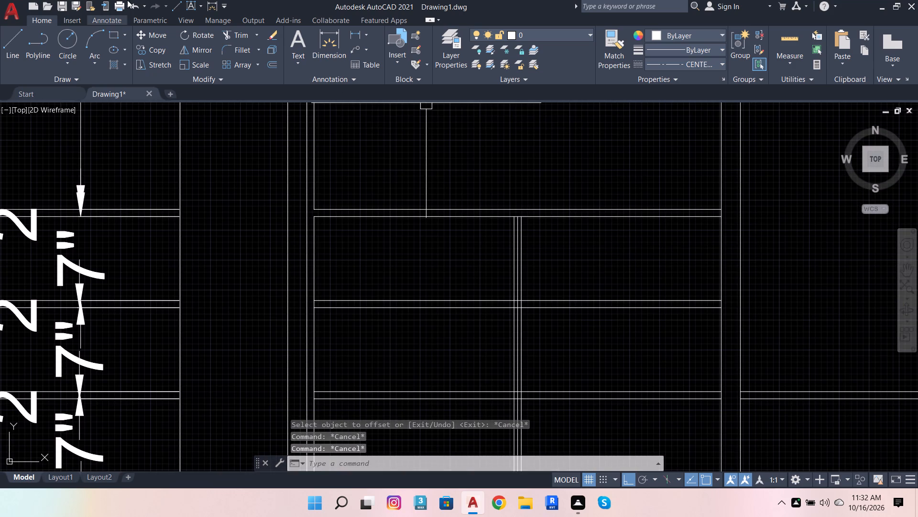
{"action": "left_click", "coordinate": [315, 42]}
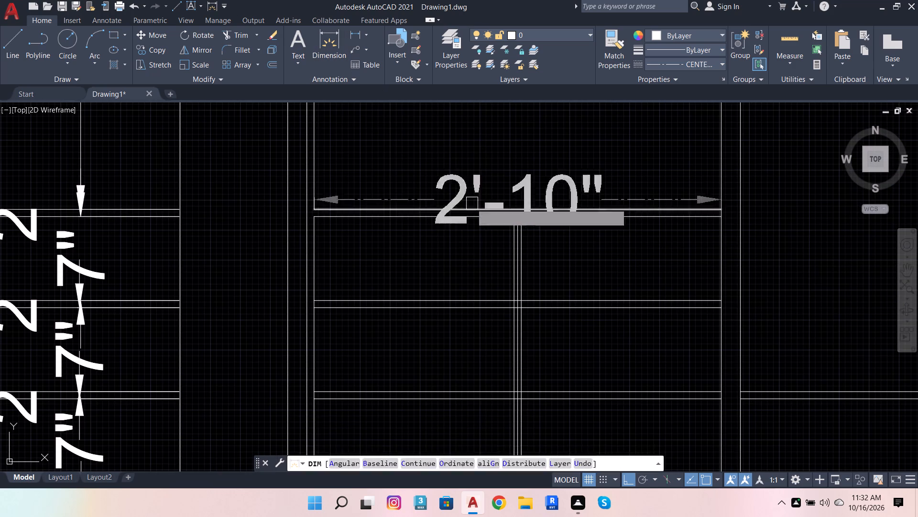
{"action": "scroll", "coordinate": [320, 216], "scroll_direction": "up", "scroll_amount": 2}
{"action": "left_click", "coordinate": [301, 216]}
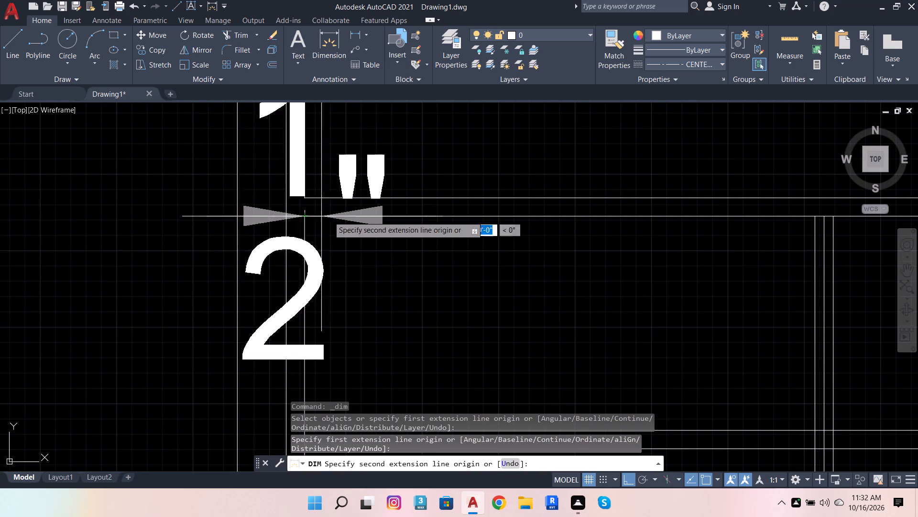
{"action": "scroll", "coordinate": [844, 223], "scroll_direction": "up", "scroll_amount": 1}
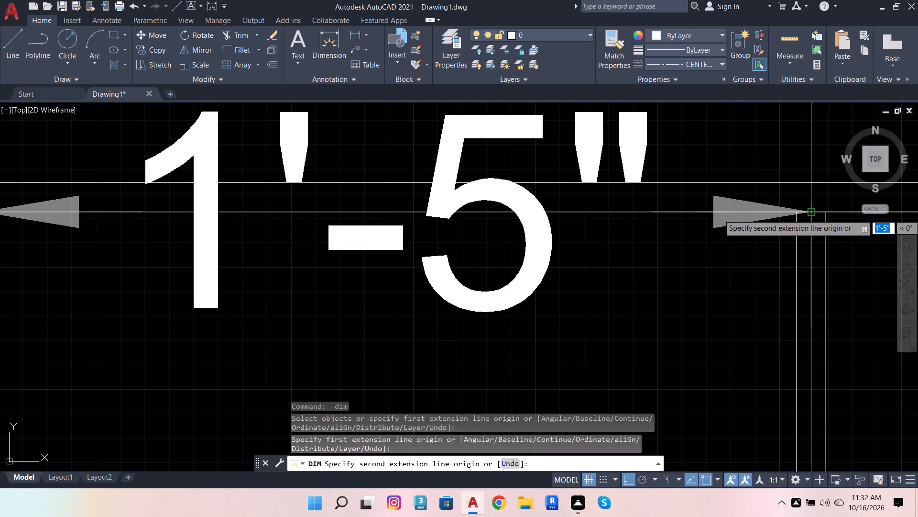
{"action": "left_click", "coordinate": [808, 214]}
{"action": "scroll", "coordinate": [734, 271], "scroll_direction": "down", "scroll_amount": 3}
{"action": "left_click", "coordinate": [665, 216]}
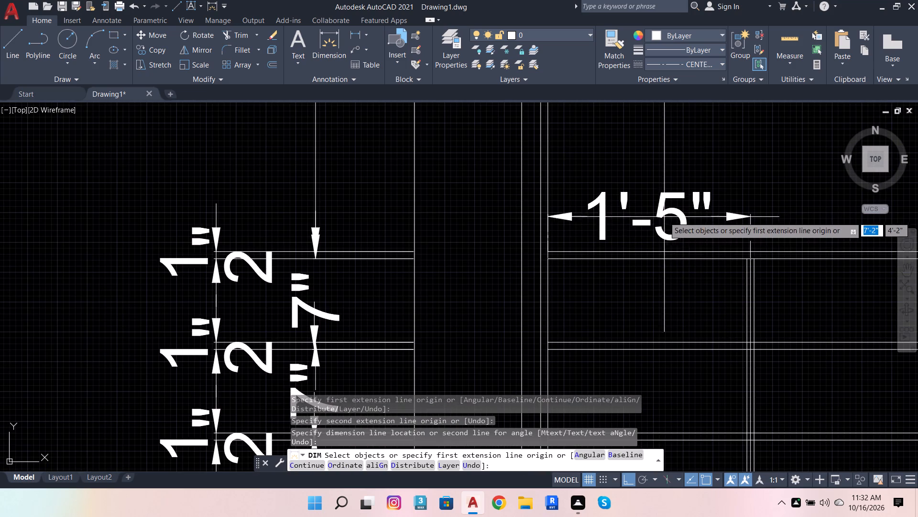
Dimension the bay's right half from the divider's centre line to the middle partition, in line with the first half's dimension.
{"action": "scroll", "coordinate": [607, 279], "scroll_direction": "down", "scroll_amount": 2}
{"action": "scroll", "coordinate": [661, 285], "scroll_direction": "up", "scroll_amount": 3}
{"action": "scroll", "coordinate": [662, 245], "scroll_direction": "up", "scroll_amount": 3}
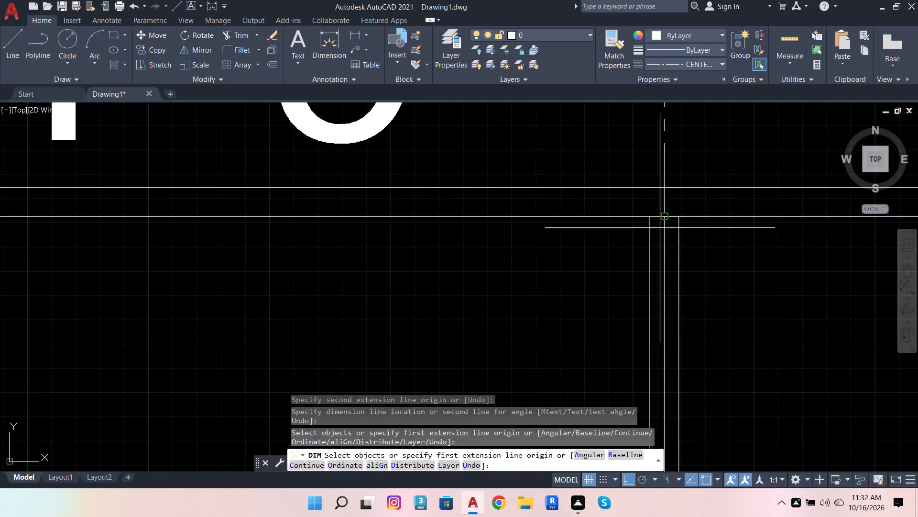
{"action": "left_click", "coordinate": [667, 209]}
{"action": "scroll", "coordinate": [447, 247], "scroll_direction": "down", "scroll_amount": 4}
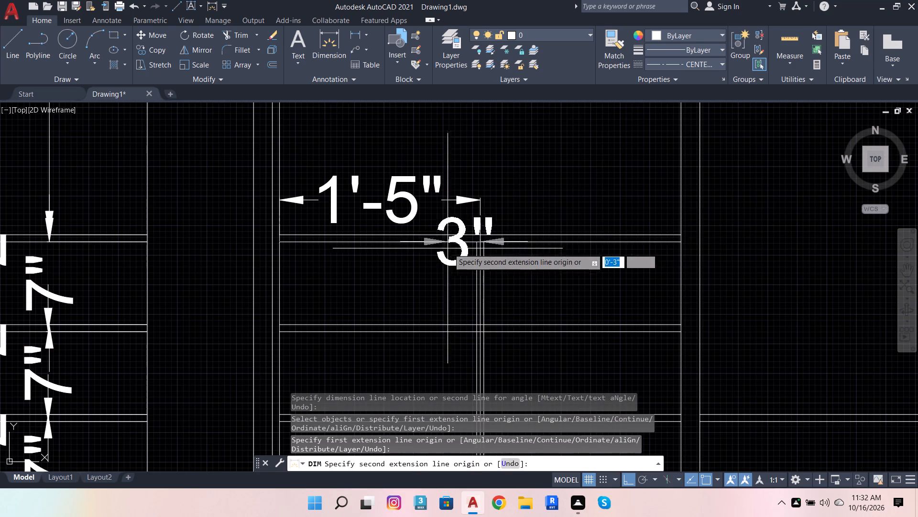
{"action": "scroll", "coordinate": [720, 267], "scroll_direction": "up", "scroll_amount": 1}
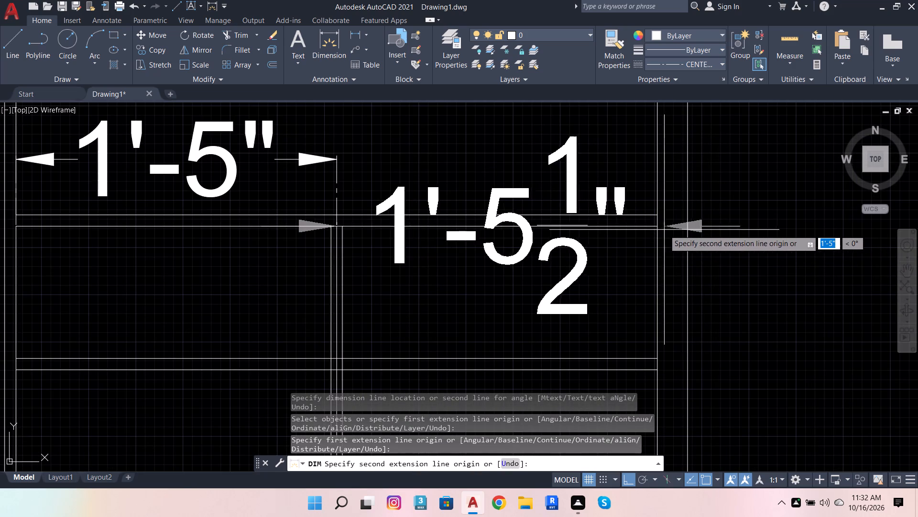
{"action": "left_click", "coordinate": [657, 225]}
{"action": "scroll", "coordinate": [676, 254], "scroll_direction": "down", "scroll_amount": 2}
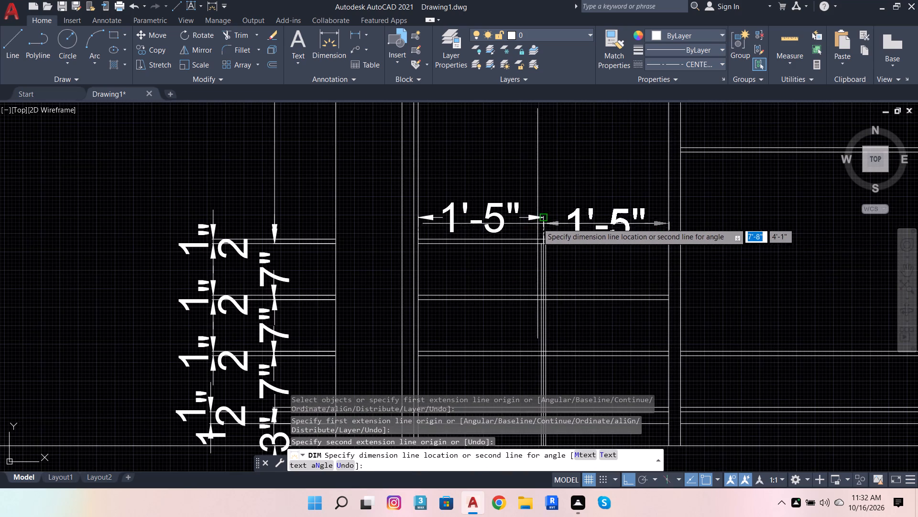
{"action": "scroll", "coordinate": [546, 212], "scroll_direction": "up", "scroll_amount": 3}
{"action": "left_click", "coordinate": [536, 230]}
{"action": "scroll", "coordinate": [544, 213], "scroll_direction": "down", "scroll_amount": 2}
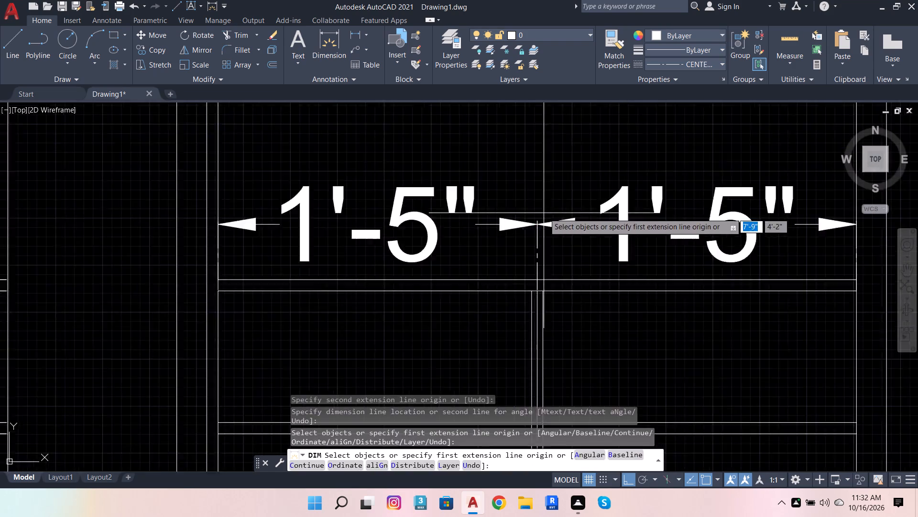
{"action": "scroll", "coordinate": [544, 213], "scroll_direction": "down", "scroll_amount": 2}
{"action": "key", "text": "Escape"}
Delete the divider's centre line, keeping its two outer lines.
{"action": "scroll", "coordinate": [553, 227], "scroll_direction": "up", "scroll_amount": 4}
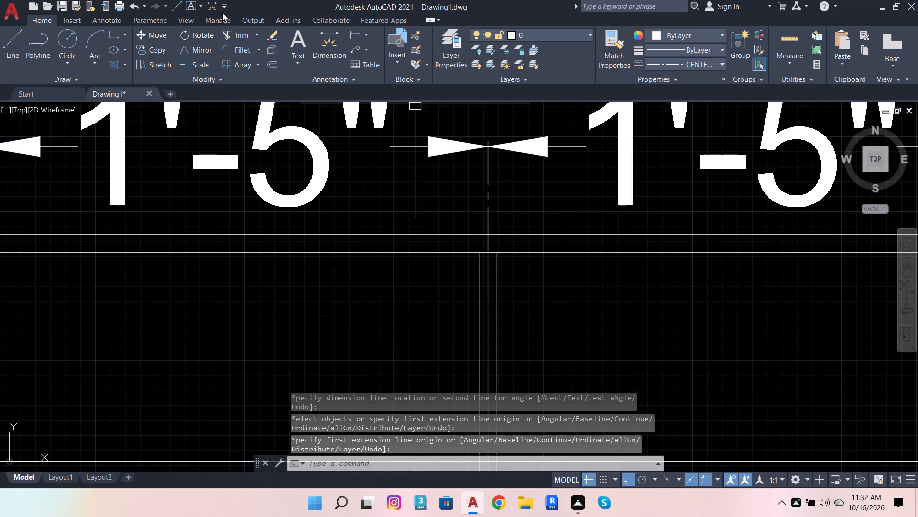
{"action": "scroll", "coordinate": [489, 269], "scroll_direction": "up", "scroll_amount": 2}
{"action": "left_click", "coordinate": [489, 269]}
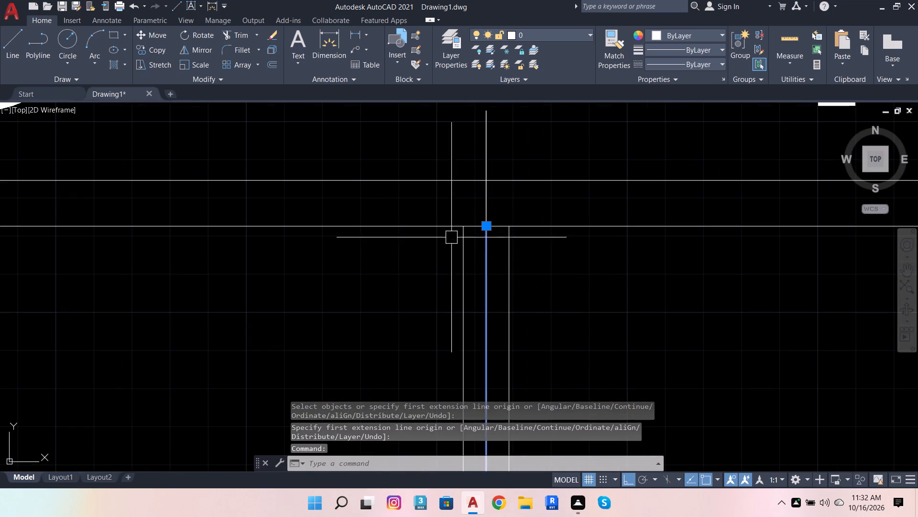
{"action": "key", "text": "shift+Delete"}
{"action": "scroll", "coordinate": [460, 181], "scroll_direction": "down", "scroll_amount": 5}
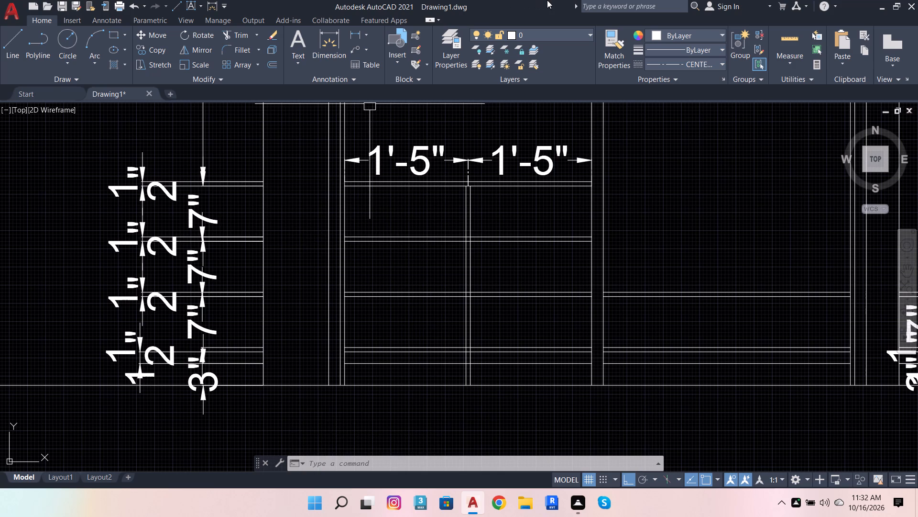
Trim both divider lines below the left bay's bottom shelf so that the divider ends at that shelf's underside.
{"action": "left_click", "coordinate": [245, 34]}
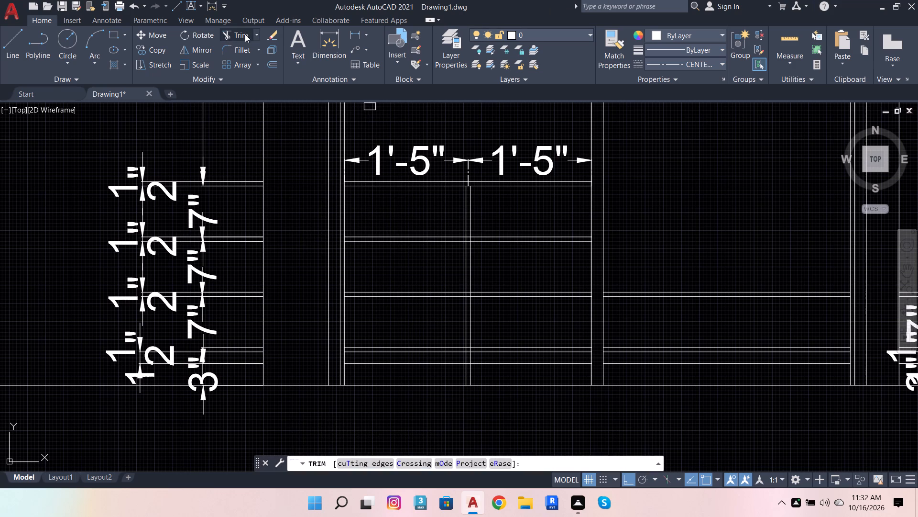
{"action": "scroll", "coordinate": [473, 364], "scroll_direction": "up", "scroll_amount": 2}
{"action": "left_click", "coordinate": [509, 379]}
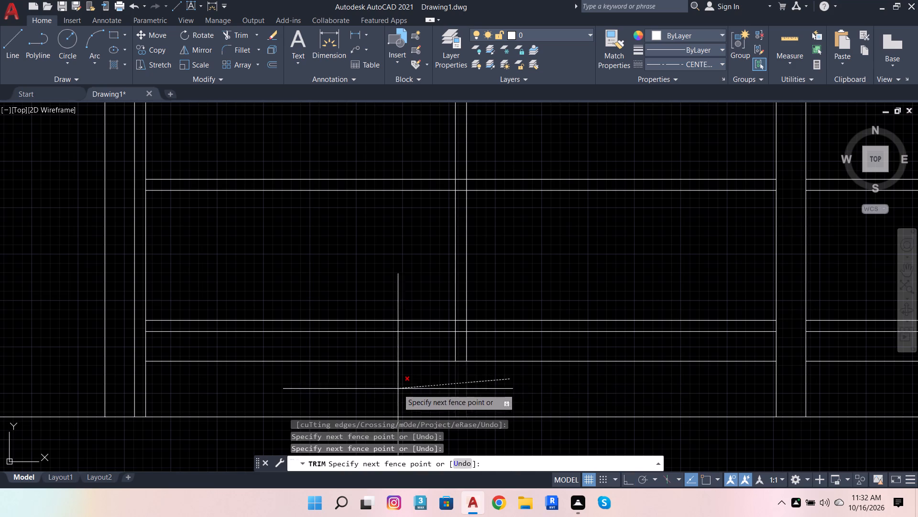
{"action": "left_click", "coordinate": [397, 389]}
{"action": "scroll", "coordinate": [474, 347], "scroll_direction": "up", "scroll_amount": 1}
{"action": "left_click_drag", "start_coordinate": [498, 346], "coordinate": [492, 345]}
{"action": "left_click", "coordinate": [385, 341]}
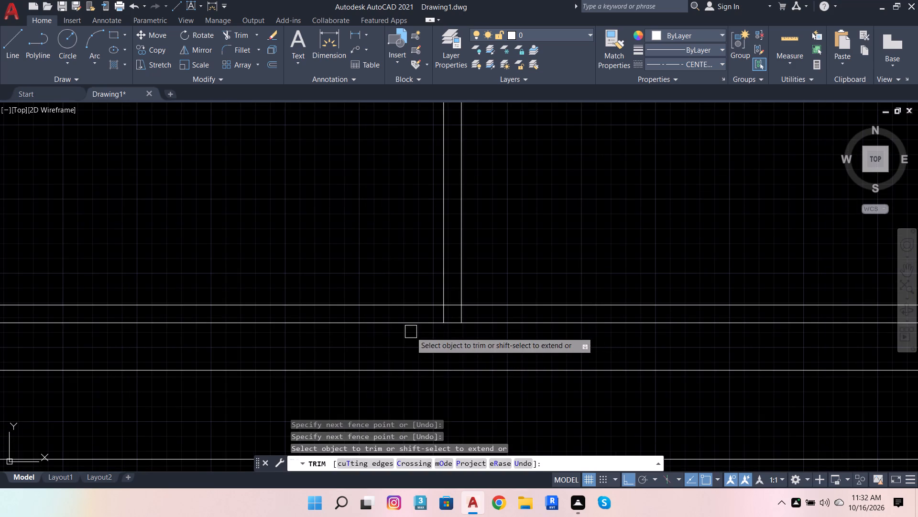
Trim the shelf lines that run between the two divider lines at the bottom shelf and the two middle shelves.
{"action": "scroll", "coordinate": [448, 316], "scroll_direction": "up", "scroll_amount": 2}
{"action": "left_click", "coordinate": [459, 292]}
{"action": "scroll", "coordinate": [466, 330], "scroll_direction": "down", "scroll_amount": 3}
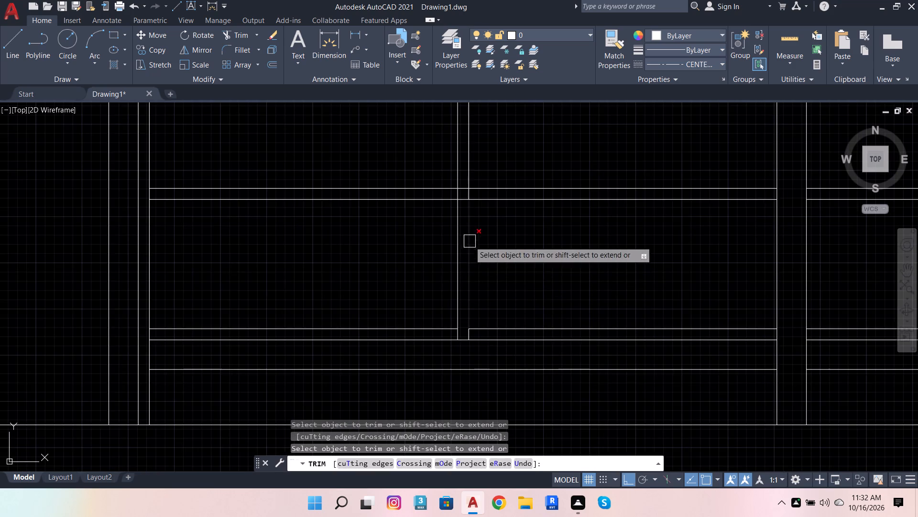
{"action": "scroll", "coordinate": [474, 177], "scroll_direction": "up", "scroll_amount": 2}
{"action": "left_click", "coordinate": [447, 196]}
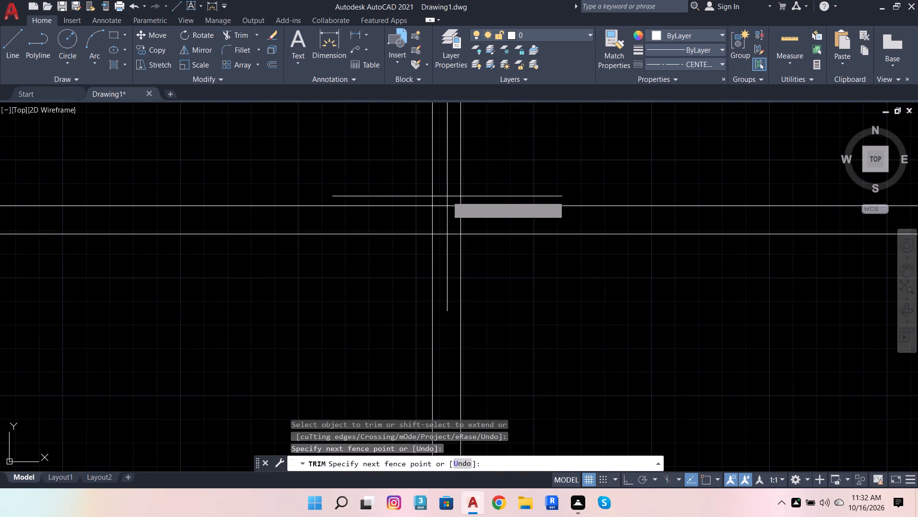
{"action": "left_click", "coordinate": [441, 262]}
{"action": "scroll", "coordinate": [505, 359], "scroll_direction": "down", "scroll_amount": 3}
{"action": "scroll", "coordinate": [496, 218], "scroll_direction": "up", "scroll_amount": 3}
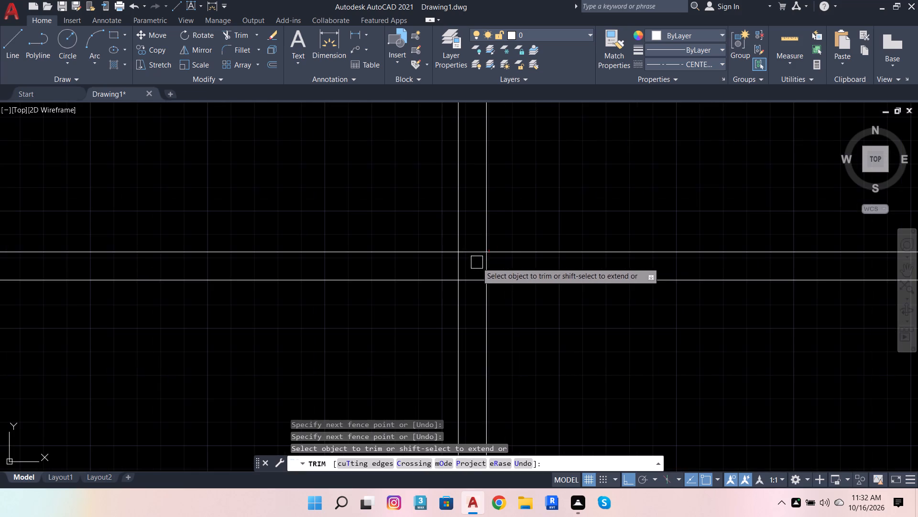
{"action": "left_click", "coordinate": [473, 245]}
{"action": "left_click", "coordinate": [467, 300]}
{"action": "scroll", "coordinate": [530, 363], "scroll_direction": "down", "scroll_amount": 3}
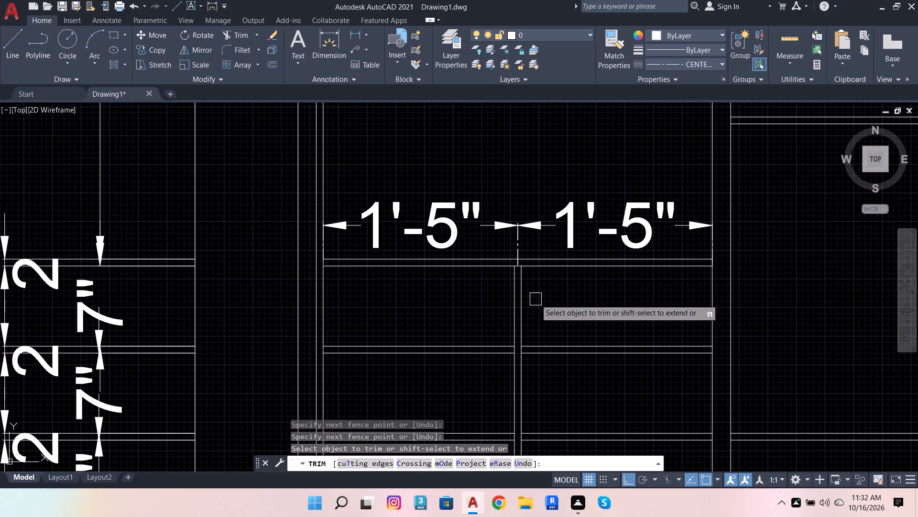
Add the text label "LOCKER" in the top compartment on the divider's left side.
{"action": "scroll", "coordinate": [554, 272], "scroll_direction": "down", "scroll_amount": 4}
{"action": "scroll", "coordinate": [568, 336], "scroll_direction": "up", "scroll_amount": 3}
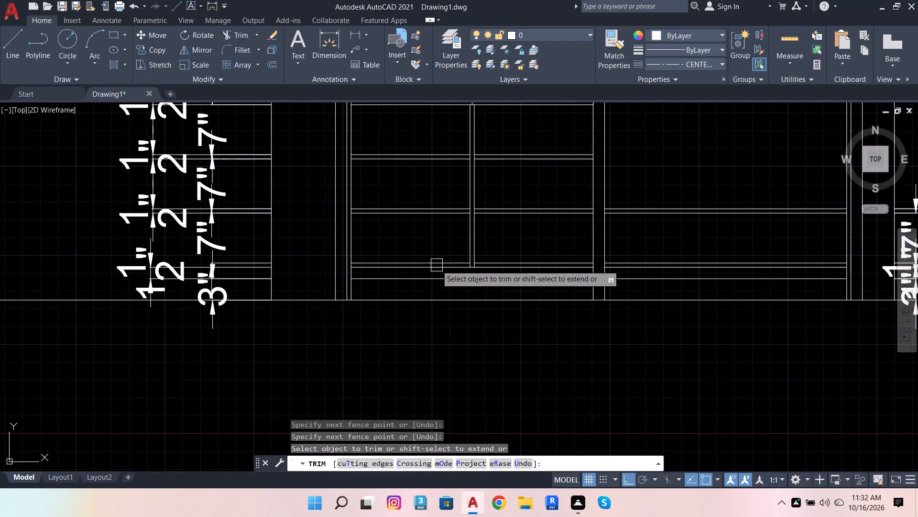
{"action": "scroll", "coordinate": [441, 295], "scroll_direction": "down", "scroll_amount": 1}
{"action": "scroll", "coordinate": [513, 314], "scroll_direction": "down", "scroll_amount": 3}
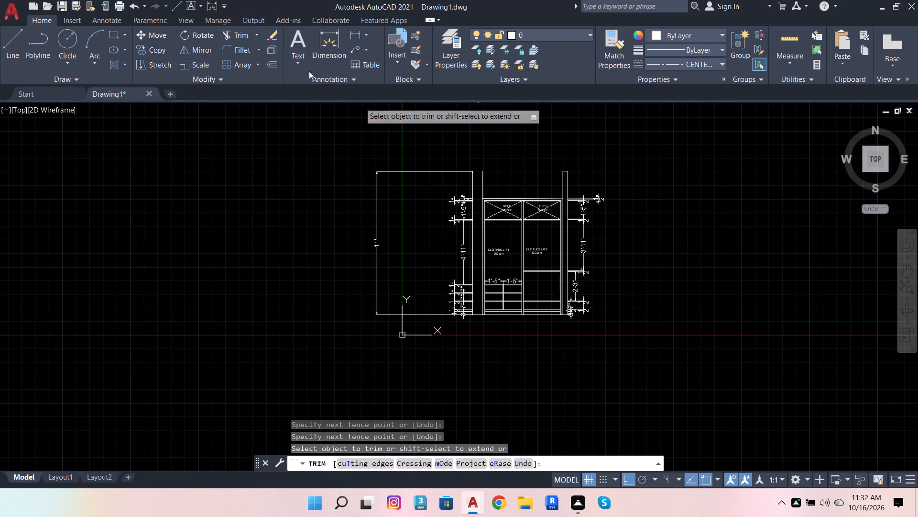
{"action": "left_click", "coordinate": [301, 38]}
{"action": "scroll", "coordinate": [499, 285], "scroll_direction": "up", "scroll_amount": 6}
{"action": "left_click", "coordinate": [293, 300]}
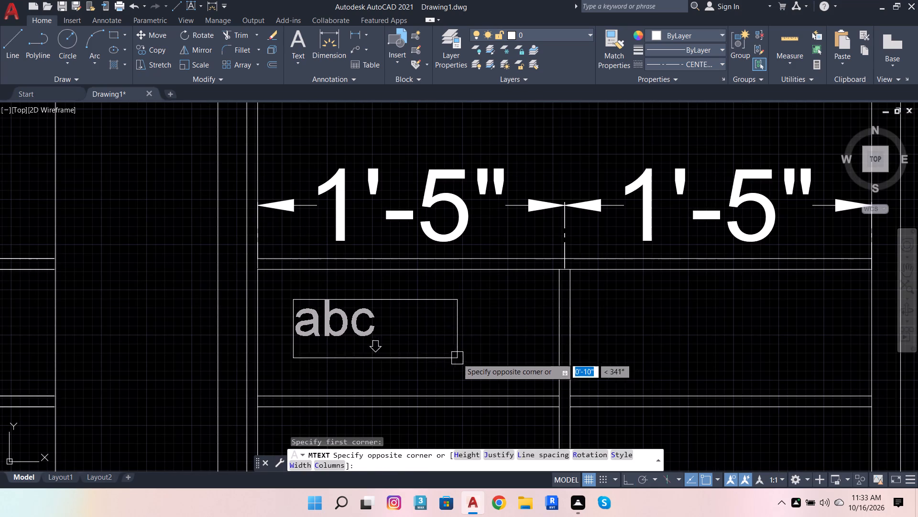
{"action": "left_click", "coordinate": [532, 373]}
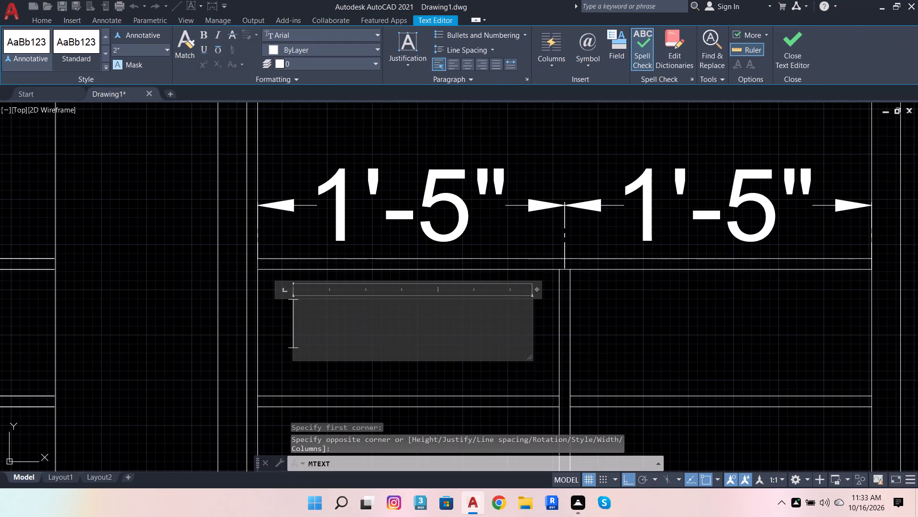
{"action": "type", "text": "LOCKER"}
{"action": "left_click", "coordinate": [639, 318]}
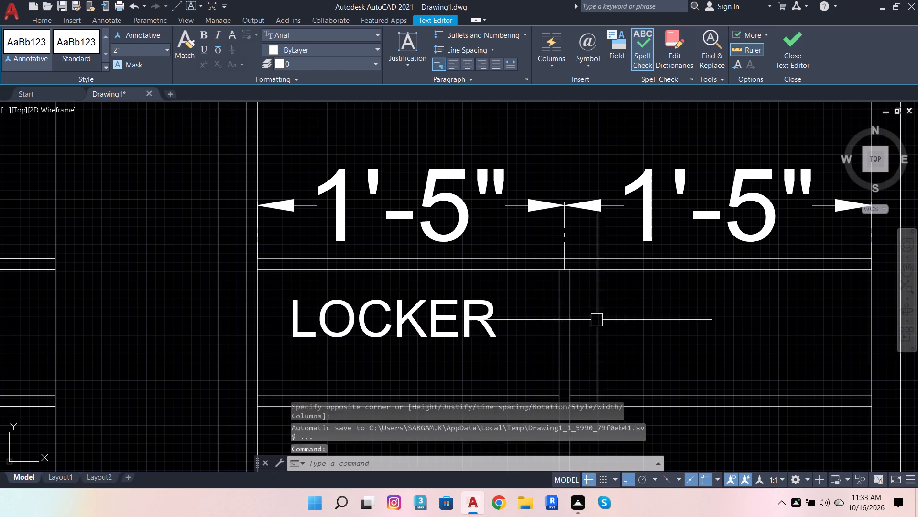
Copy the "LOCKER" label straight across into the top compartment on the divider's right side.
{"action": "left_click", "coordinate": [377, 333]}
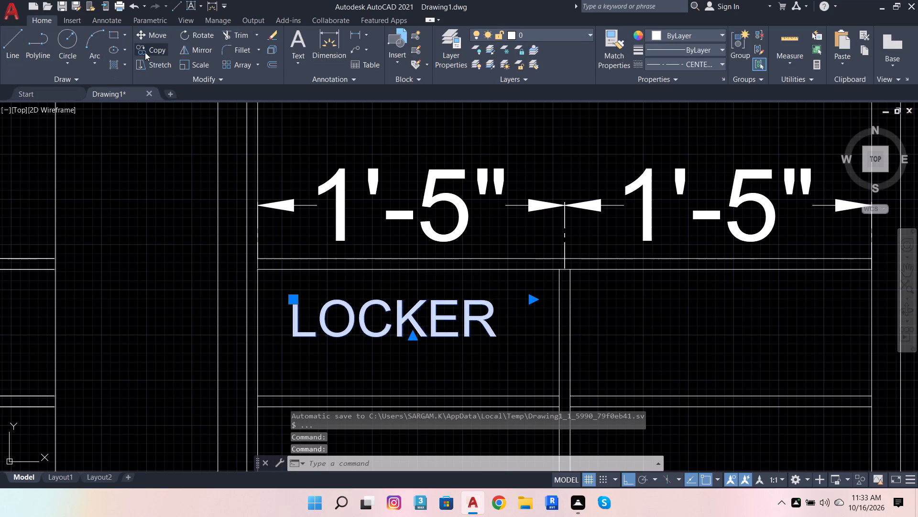
{"action": "left_click", "coordinate": [145, 52]}
{"action": "left_click", "coordinate": [338, 313]}
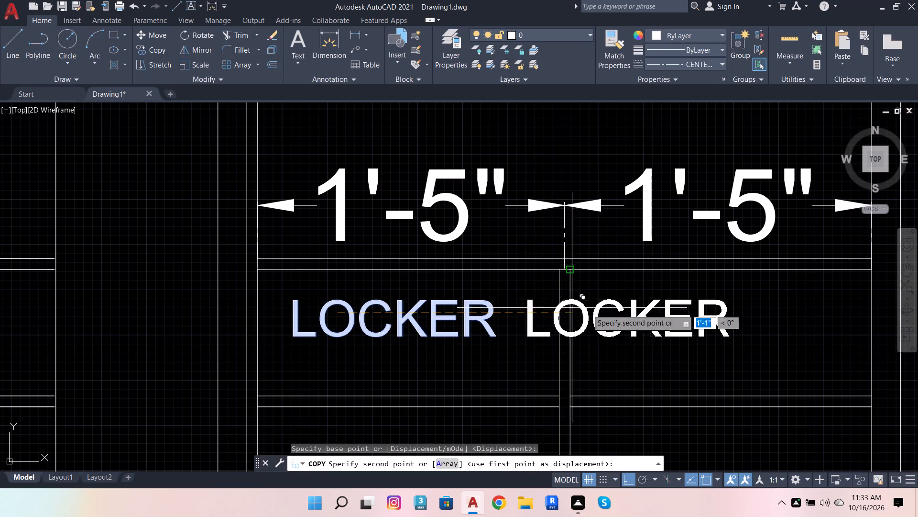
{"action": "left_click", "coordinate": [652, 323]}
{"action": "scroll", "coordinate": [508, 285], "scroll_direction": "down", "scroll_amount": 3}
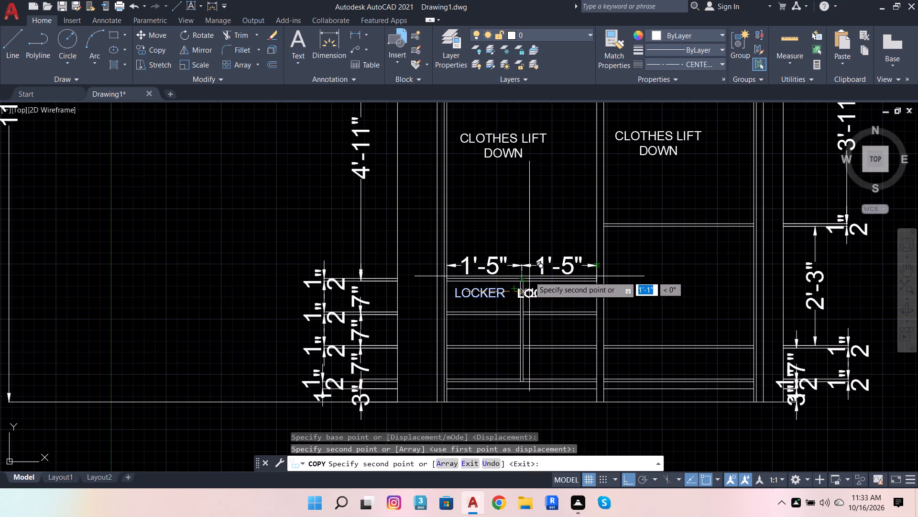
{"action": "key", "text": "Escape"}
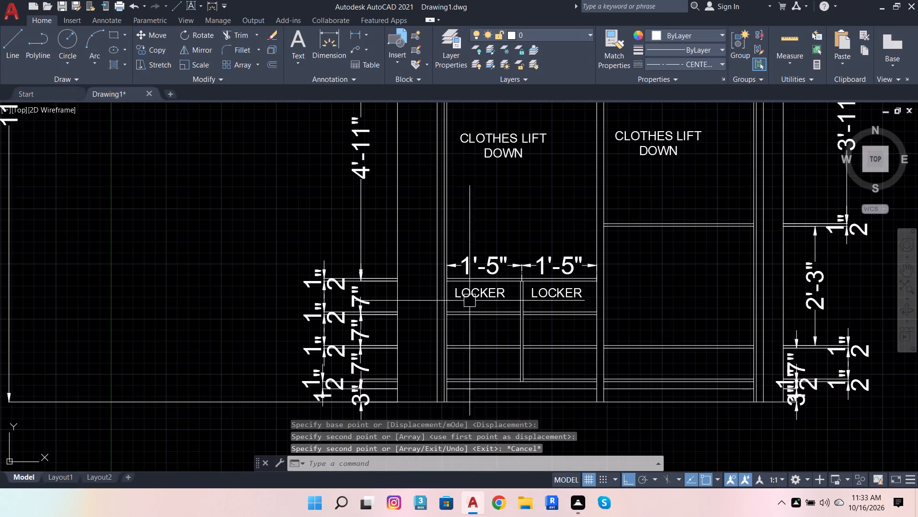
Add the text label "DRAWER" in the compartment below "LOCKER" on the divider's left side.
{"action": "scroll", "coordinate": [440, 297], "scroll_direction": "down", "scroll_amount": 1}
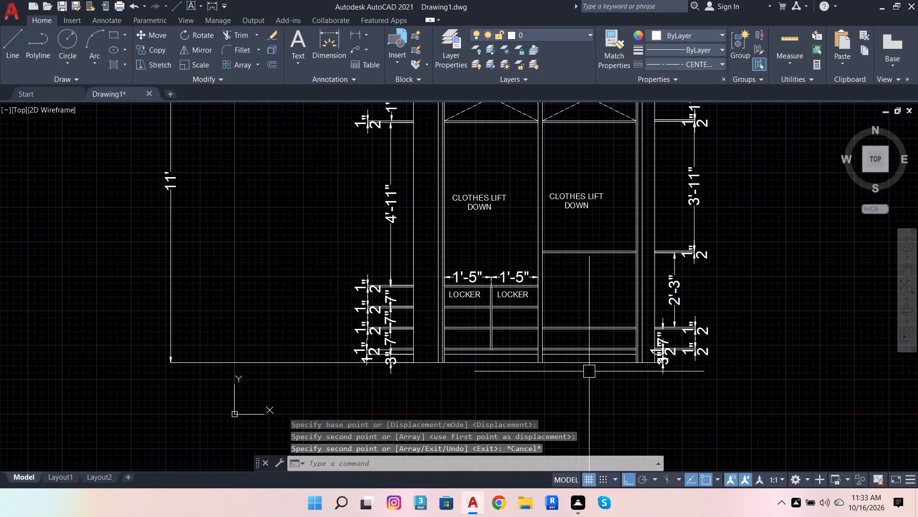
{"action": "scroll", "coordinate": [590, 371], "scroll_direction": "up", "scroll_amount": 2}
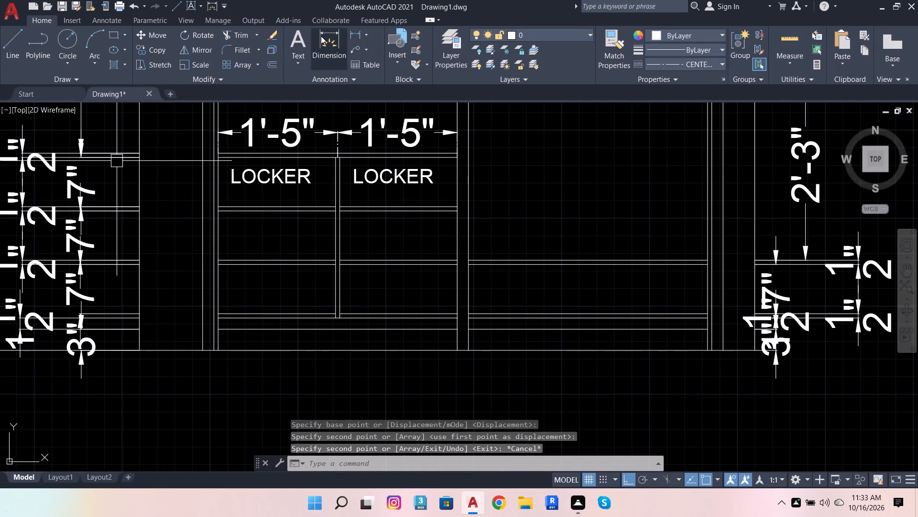
{"action": "left_click", "coordinate": [296, 37]}
{"action": "scroll", "coordinate": [254, 243], "scroll_direction": "up", "scroll_amount": 2}
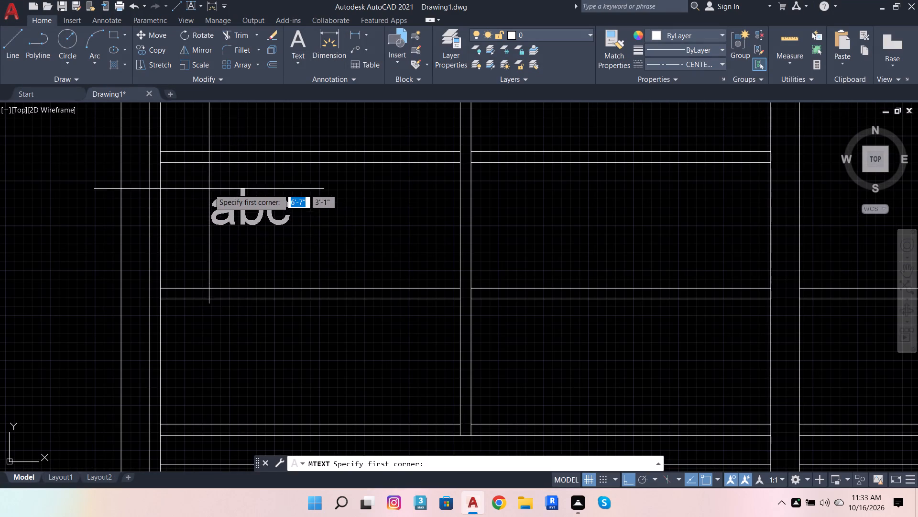
{"action": "left_click_drag", "start_coordinate": [207, 187], "coordinate": [220, 196]}
{"action": "left_click", "coordinate": [424, 256]}
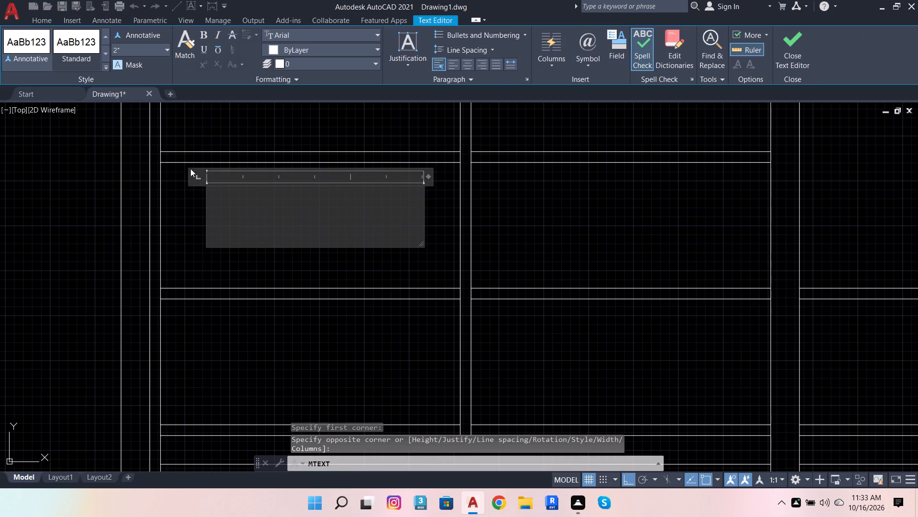
{"action": "left_click", "coordinate": [304, 210]}
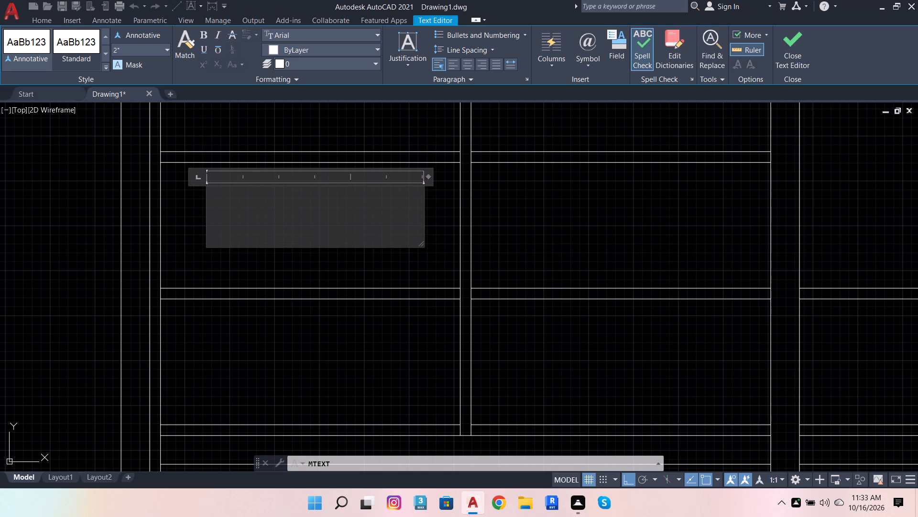
{"action": "type", "text": "DR"}
{"action": "key", "text": "a"}
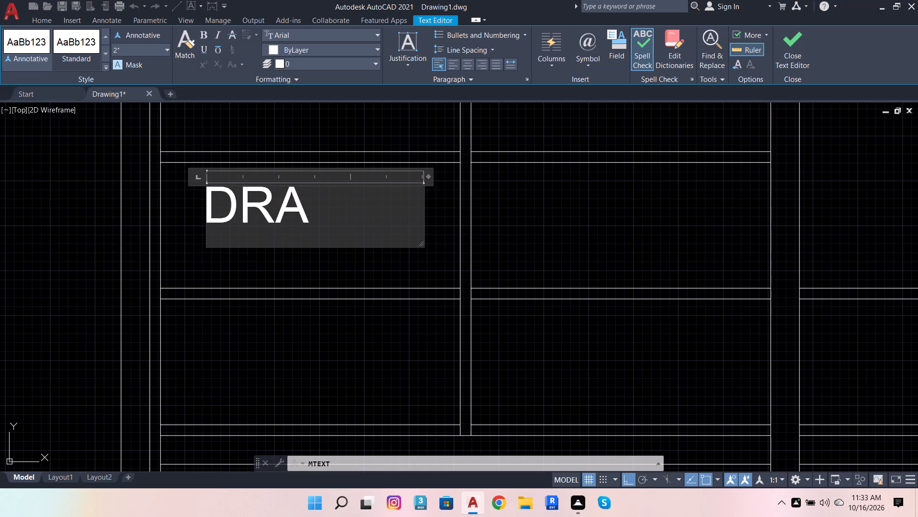
{"action": "key", "text": "w"}
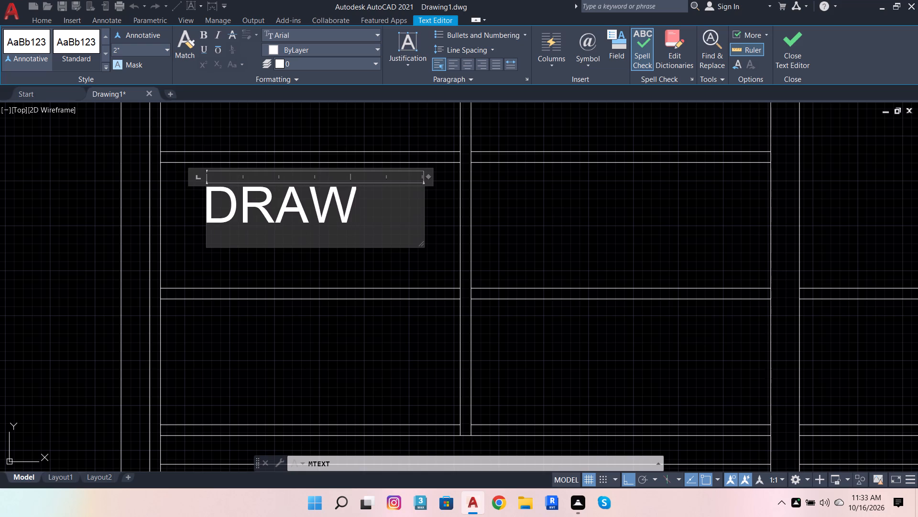
{"action": "type", "text": "ER"}
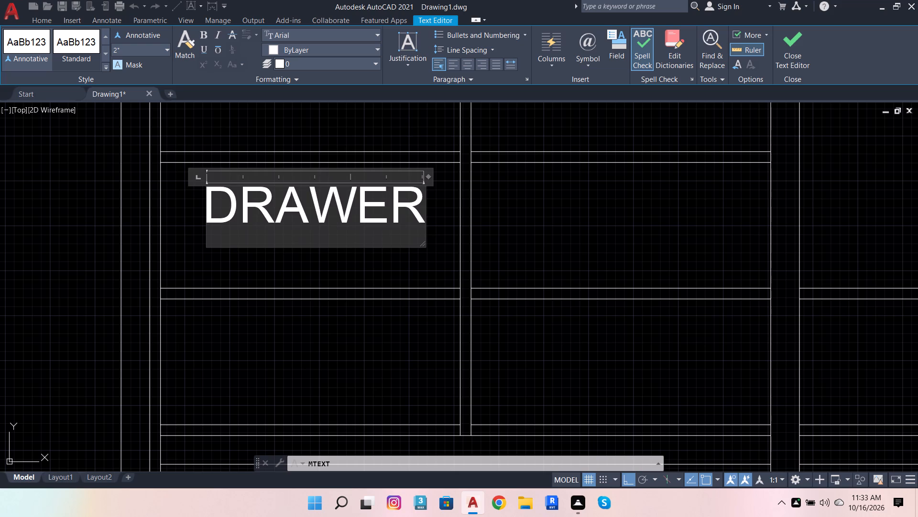
{"action": "left_click", "coordinate": [263, 325]}
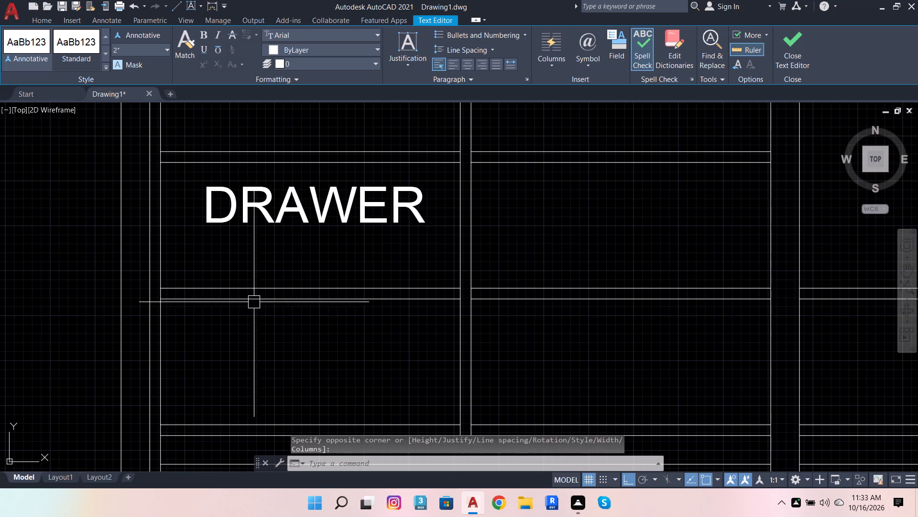
Copy the "DRAWER" label straight across into the matching compartment on the divider's right side.
{"action": "left_click", "coordinate": [297, 216]}
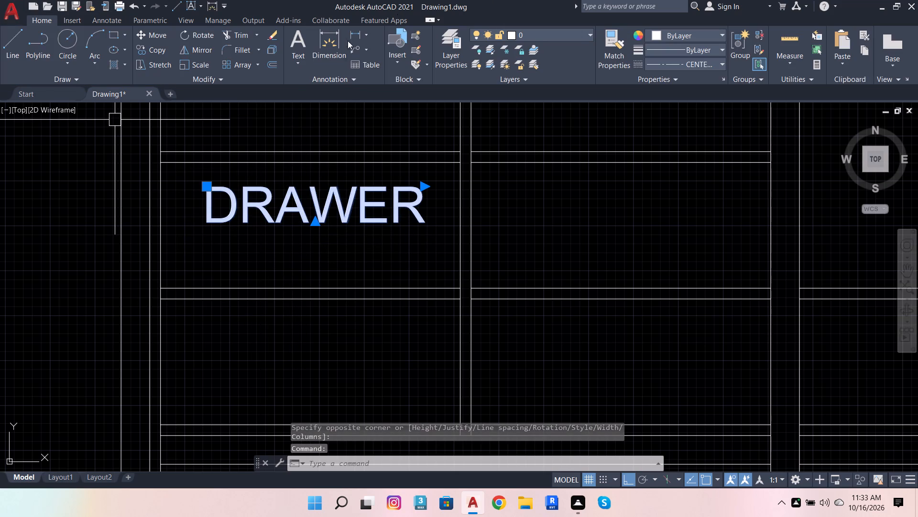
{"action": "left_click", "coordinate": [148, 47]}
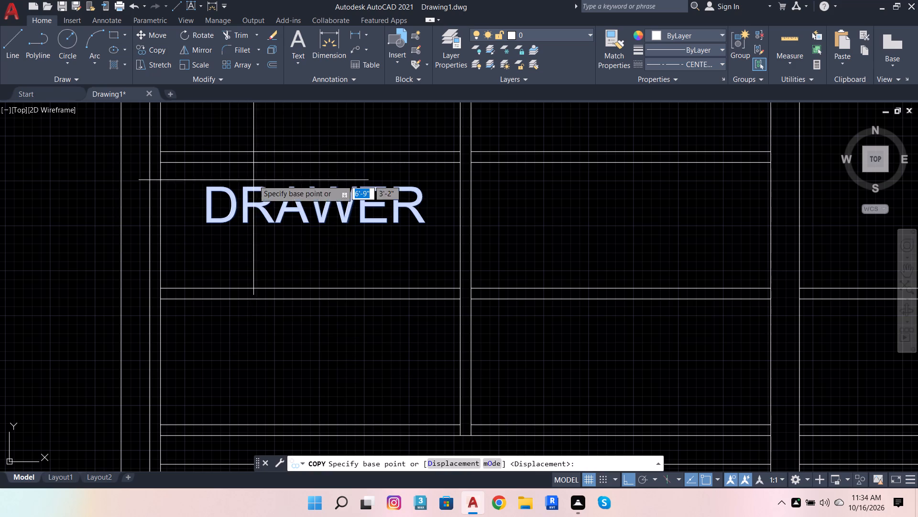
{"action": "left_click", "coordinate": [258, 202]}
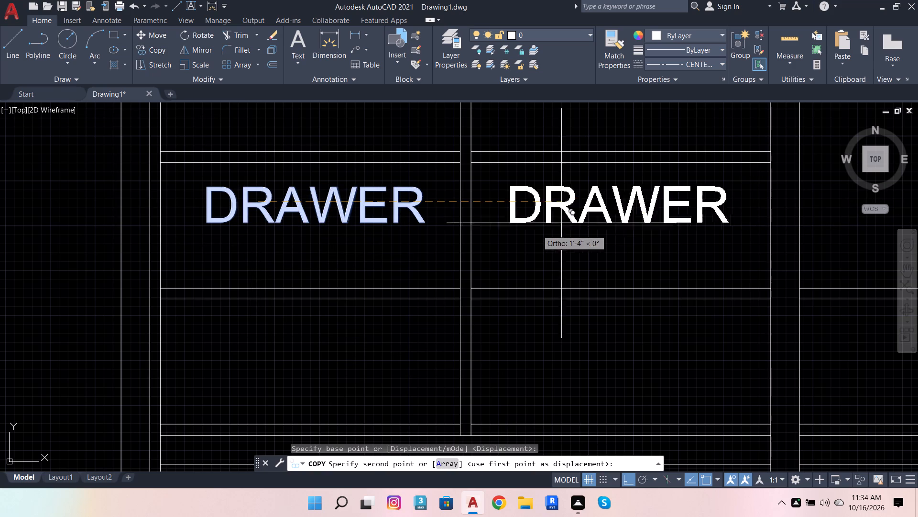
{"action": "scroll", "coordinate": [508, 239], "scroll_direction": "up", "scroll_amount": 1}
{"action": "left_click_drag", "start_coordinate": [576, 228], "coordinate": [531, 229]}
{"action": "scroll", "coordinate": [465, 243], "scroll_direction": "down", "scroll_amount": 4}
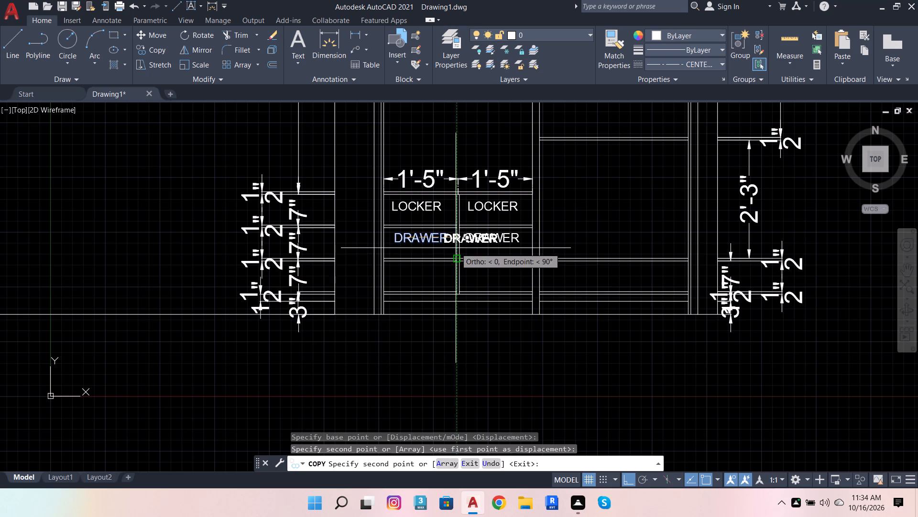
{"action": "key", "text": "Escape"}
Extend both lines of the shelf beneath the "DRAWER" compartments across the gap between the two divider lines.
{"action": "scroll", "coordinate": [537, 237], "scroll_direction": "up", "scroll_amount": 1}
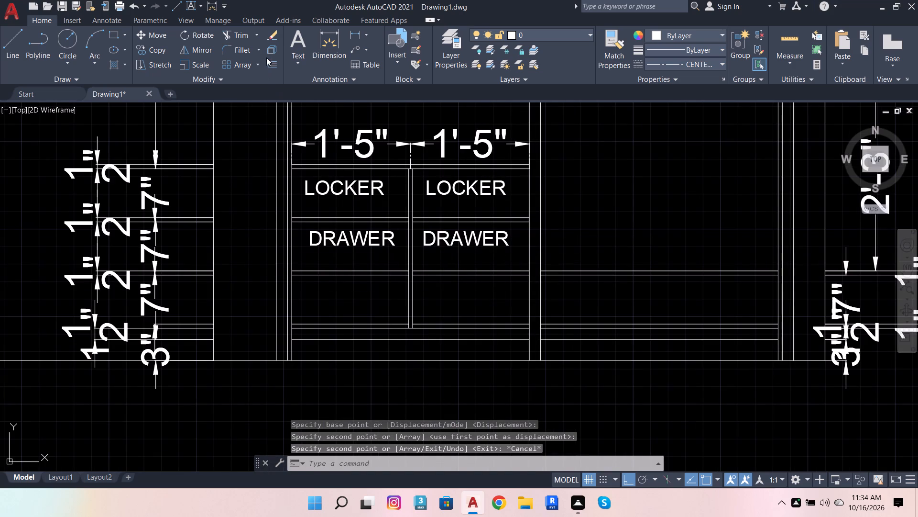
{"action": "left_click", "coordinate": [238, 32]}
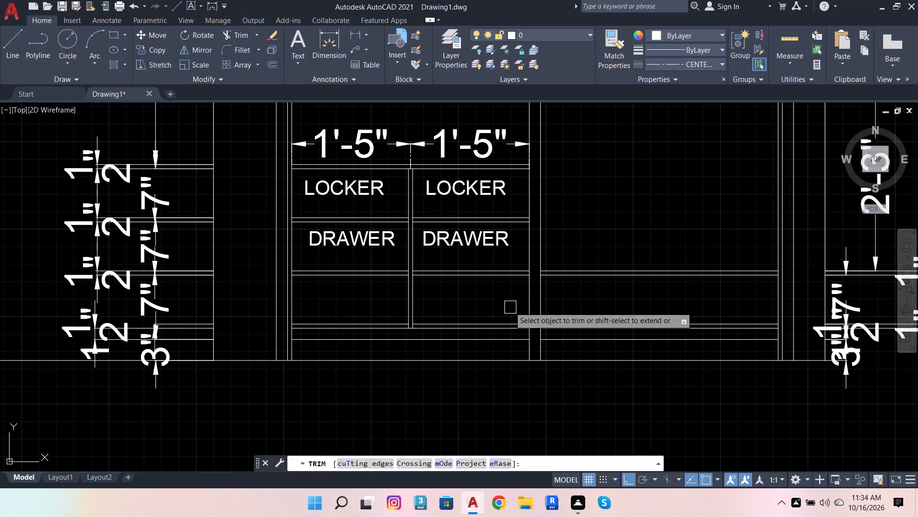
{"action": "scroll", "coordinate": [468, 276], "scroll_direction": "up", "scroll_amount": 2}
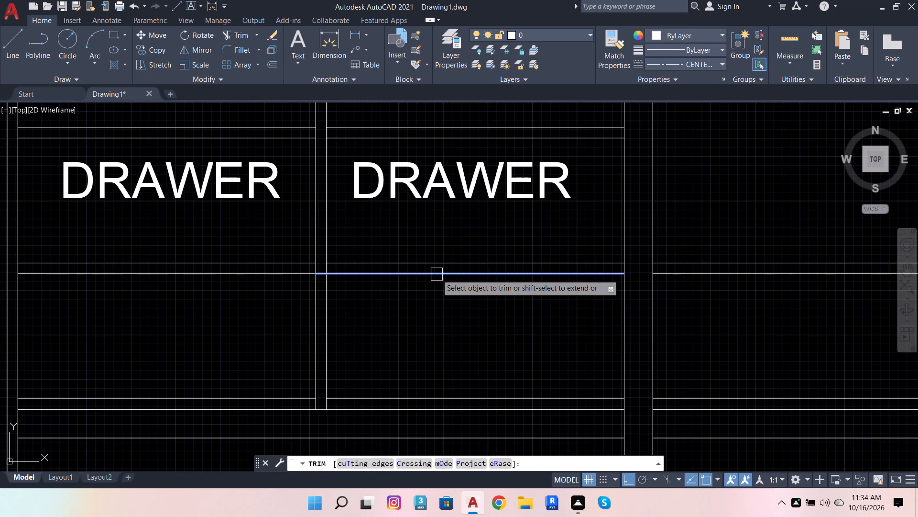
{"action": "left_click", "coordinate": [437, 274], "text": "shift"}
{"action": "left_click", "coordinate": [436, 262], "text": "shift"}
Trim both divider lines in the lowest compartment and within the thickness of the shelf beneath the drawers.
{"action": "left_click", "coordinate": [380, 302]}
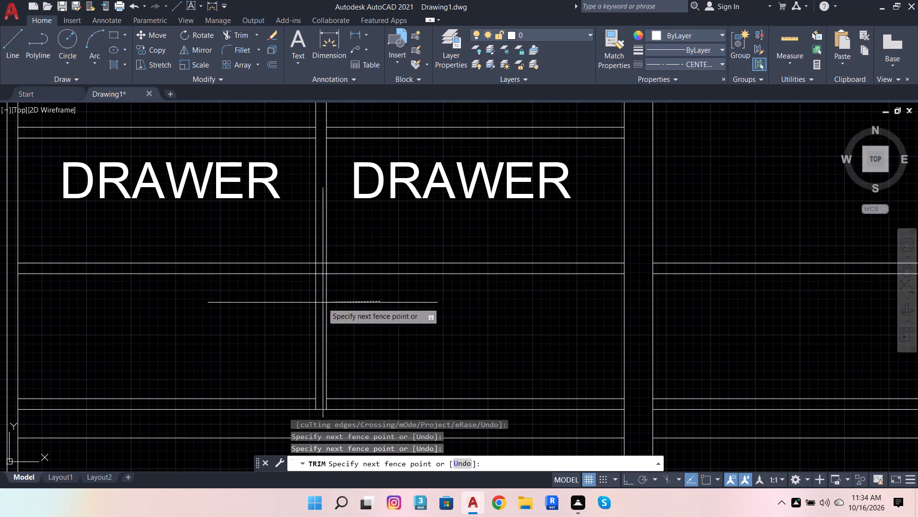
{"action": "left_click", "coordinate": [275, 301]}
{"action": "scroll", "coordinate": [289, 268], "scroll_direction": "up", "scroll_amount": 3}
{"action": "left_click", "coordinate": [363, 262]}
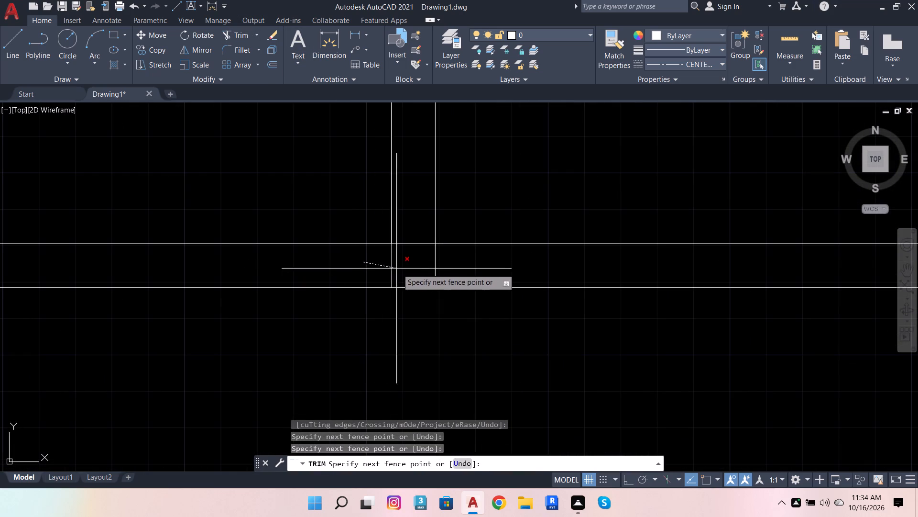
{"action": "left_click", "coordinate": [476, 261]}
{"action": "scroll", "coordinate": [497, 245], "scroll_direction": "down", "scroll_amount": 4}
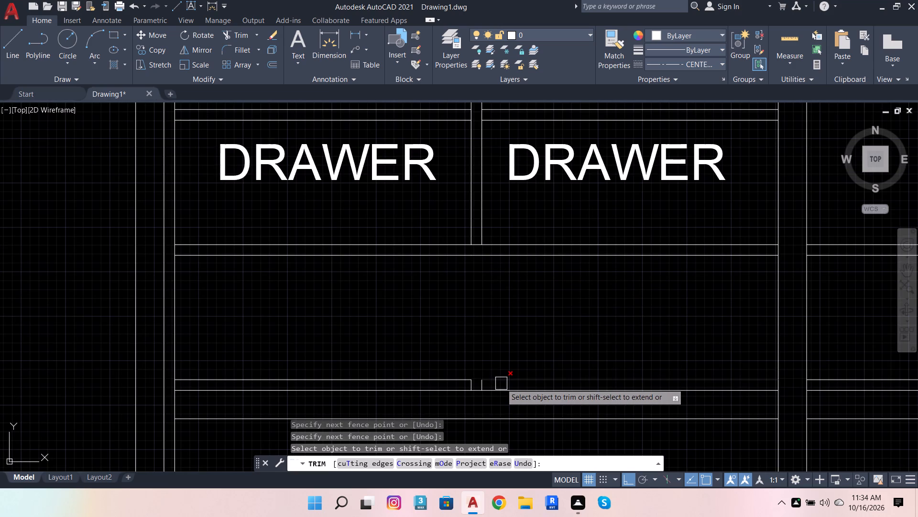
Extend the bottom shelf's top line across the divider gap and trim the leftover divider stubs inside that shelf.
{"action": "left_click", "coordinate": [501, 383], "text": "shift"}
{"action": "scroll", "coordinate": [475, 382], "scroll_direction": "up", "scroll_amount": 4}
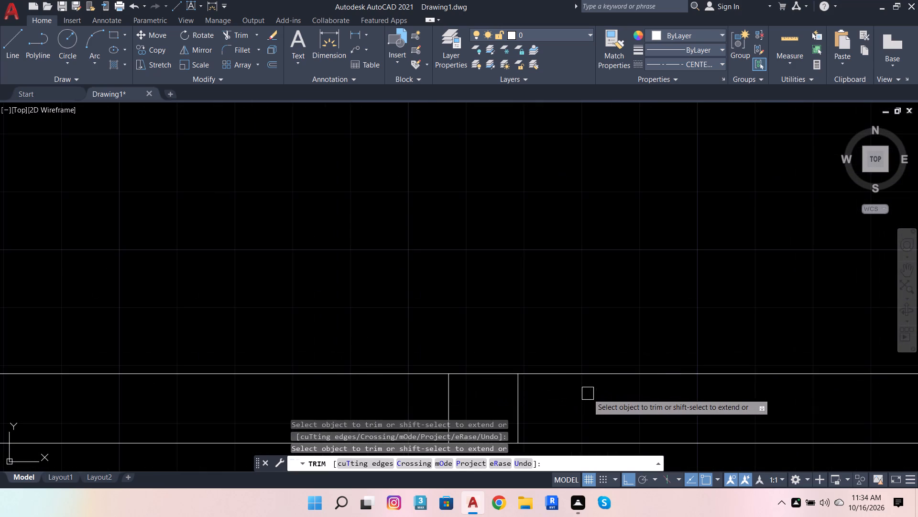
{"action": "left_click_drag", "start_coordinate": [586, 393], "coordinate": [564, 393]}
{"action": "left_click", "coordinate": [418, 389]}
{"action": "scroll", "coordinate": [478, 340], "scroll_direction": "down", "scroll_amount": 5}
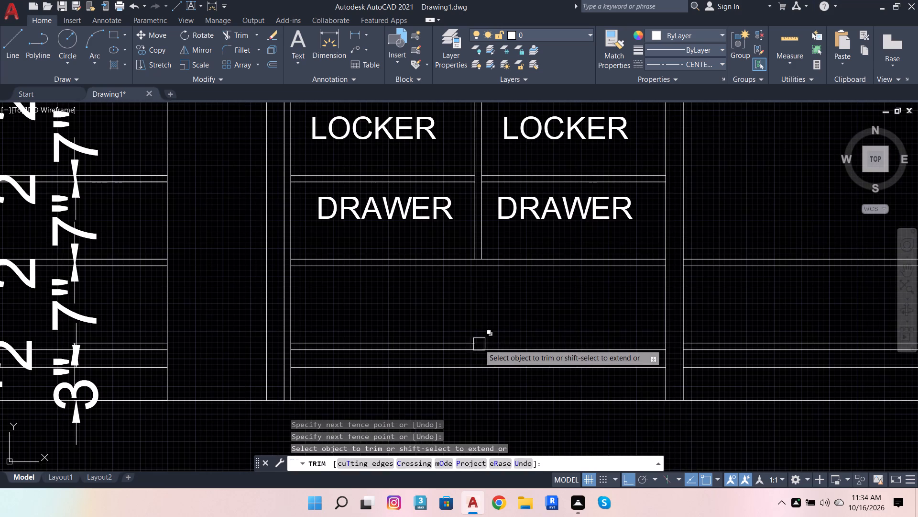
{"action": "key", "text": "Escape"}
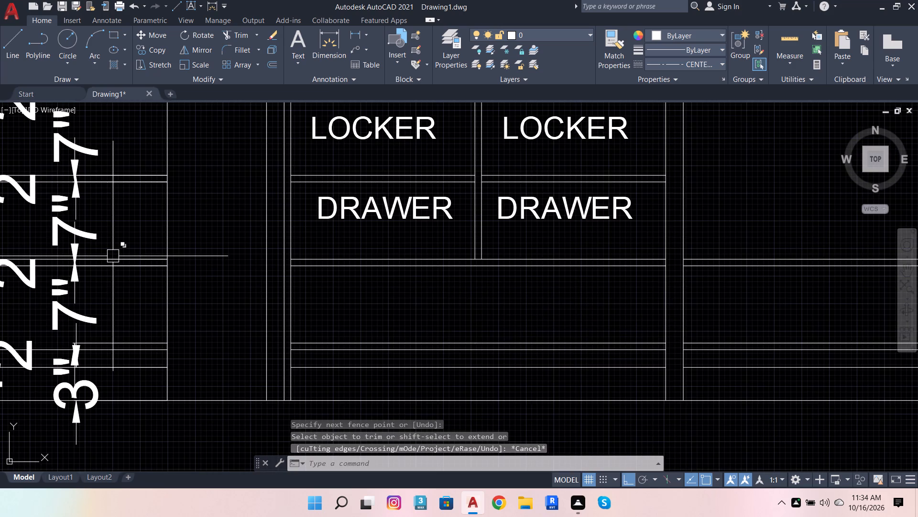
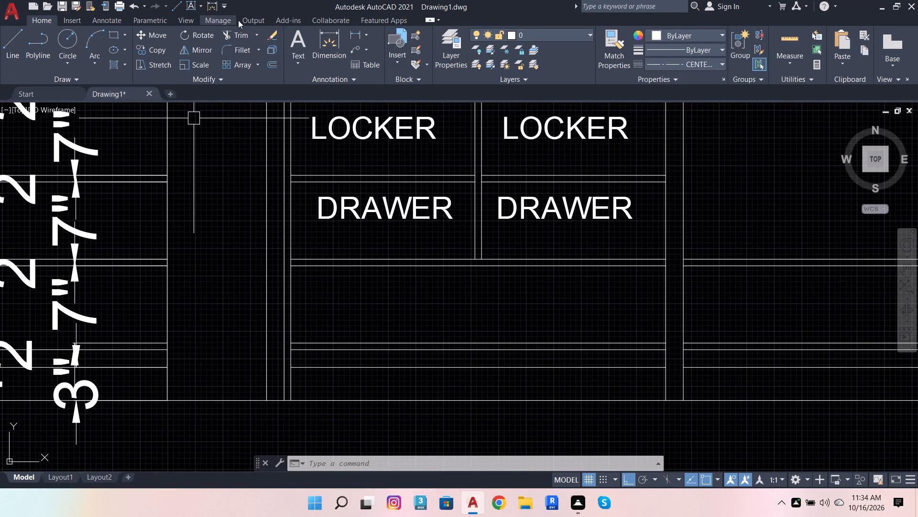
Trim the left side panel lines at and below the bottom shelf, and extend the lower shelf line and plinth line to meet the left verticals.
{"action": "left_click", "coordinate": [238, 35]}
{"action": "scroll", "coordinate": [307, 353], "scroll_direction": "up", "scroll_amount": 2}
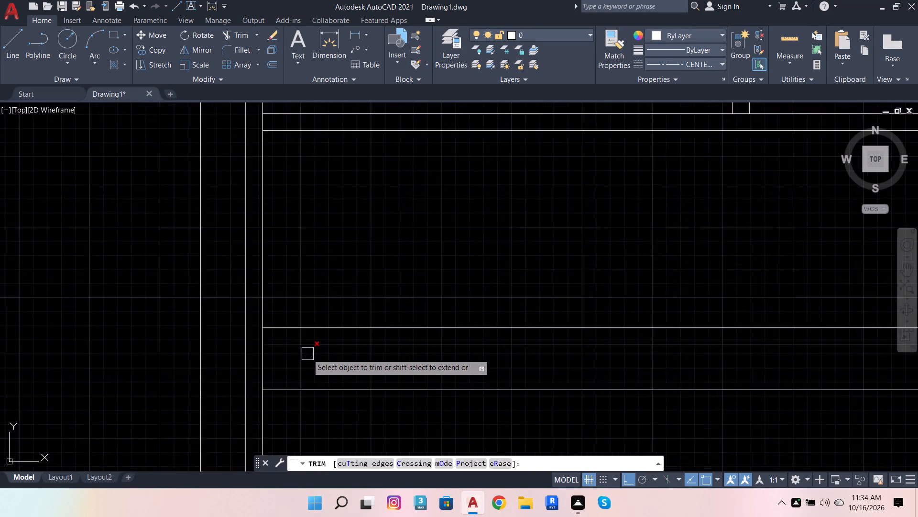
{"action": "scroll", "coordinate": [307, 354], "scroll_direction": "up", "scroll_amount": 1}
{"action": "left_click", "coordinate": [237, 327]}
{"action": "scroll", "coordinate": [299, 211], "scroll_direction": "down", "scroll_amount": 3}
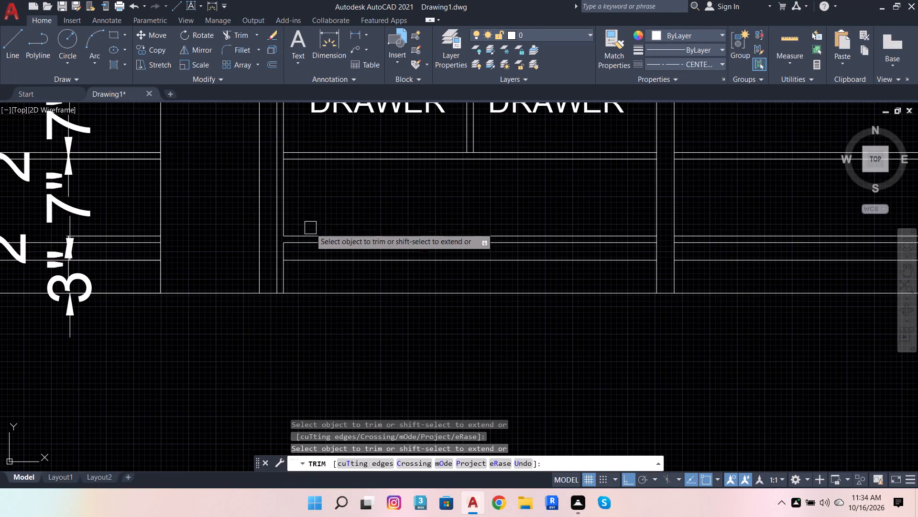
{"action": "scroll", "coordinate": [253, 289], "scroll_direction": "down", "scroll_amount": 2}
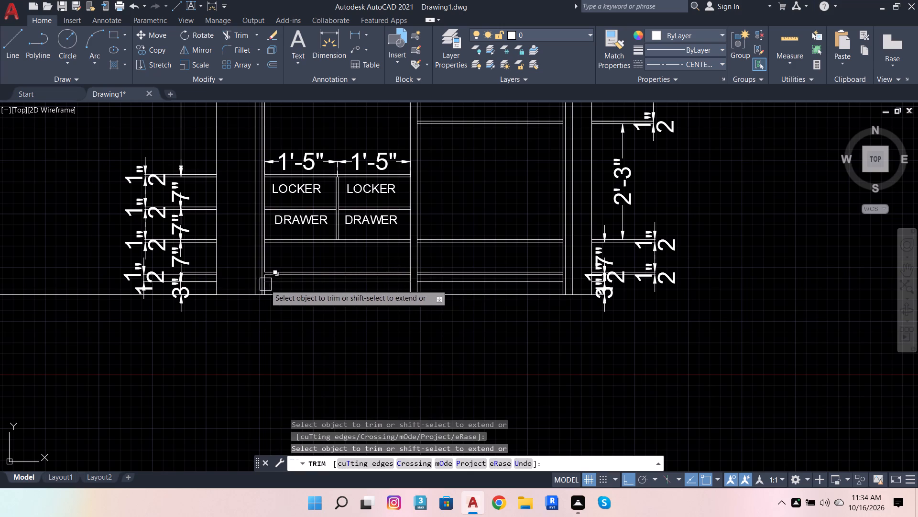
{"action": "scroll", "coordinate": [264, 284], "scroll_direction": "up", "scroll_amount": 4}
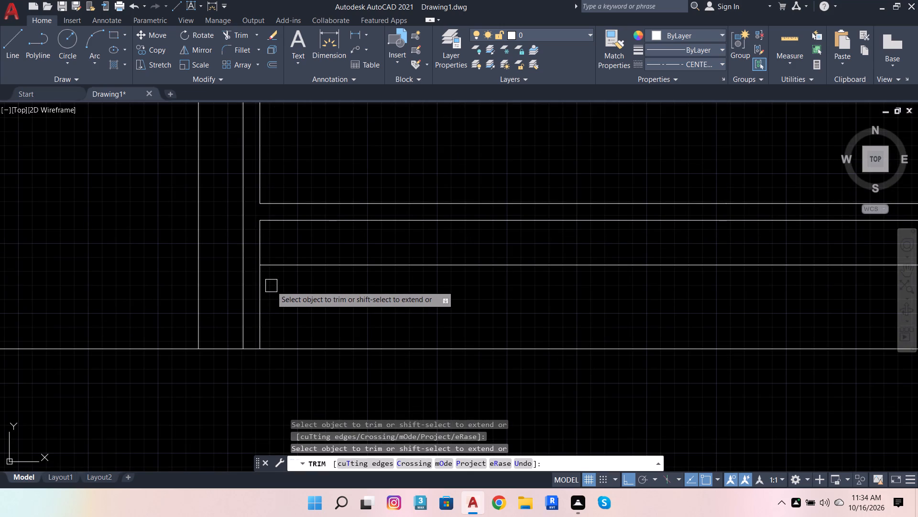
{"action": "scroll", "coordinate": [278, 293], "scroll_direction": "down", "scroll_amount": 3}
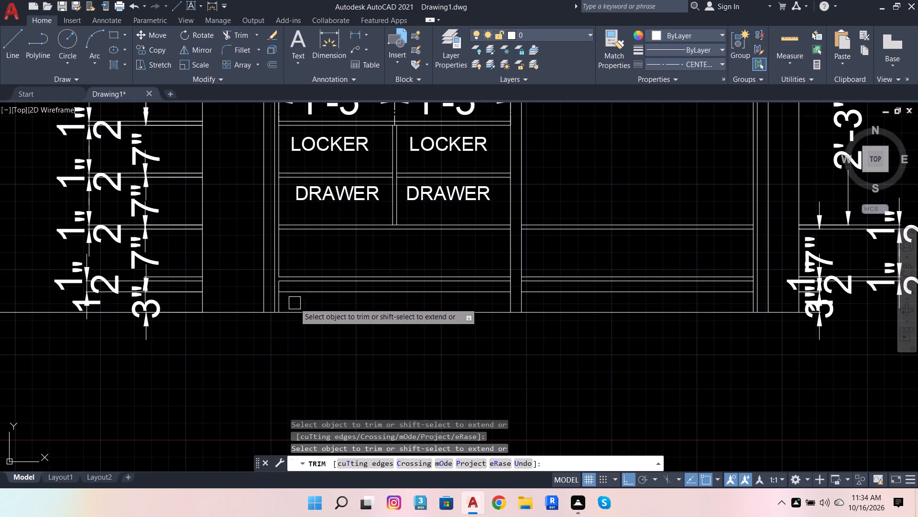
{"action": "scroll", "coordinate": [300, 287], "scroll_direction": "up", "scroll_amount": 1}
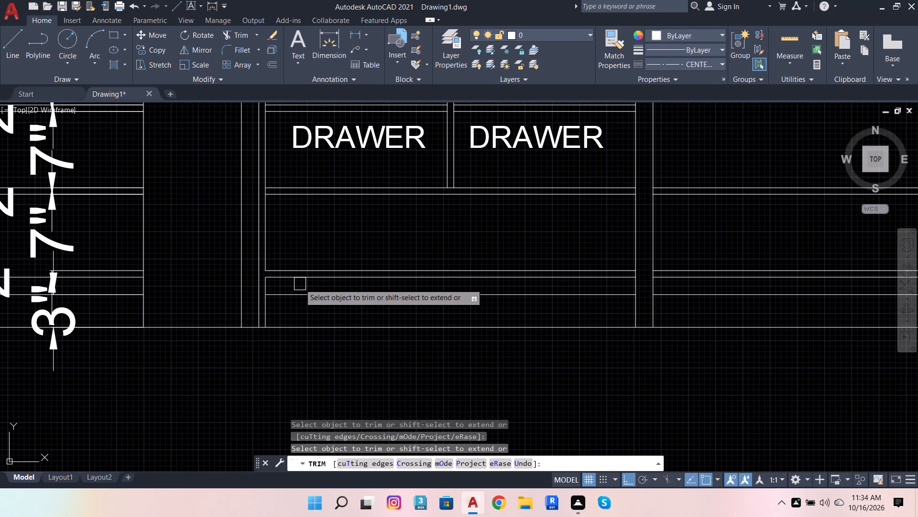
{"action": "left_click", "coordinate": [299, 283], "text": "shift"}
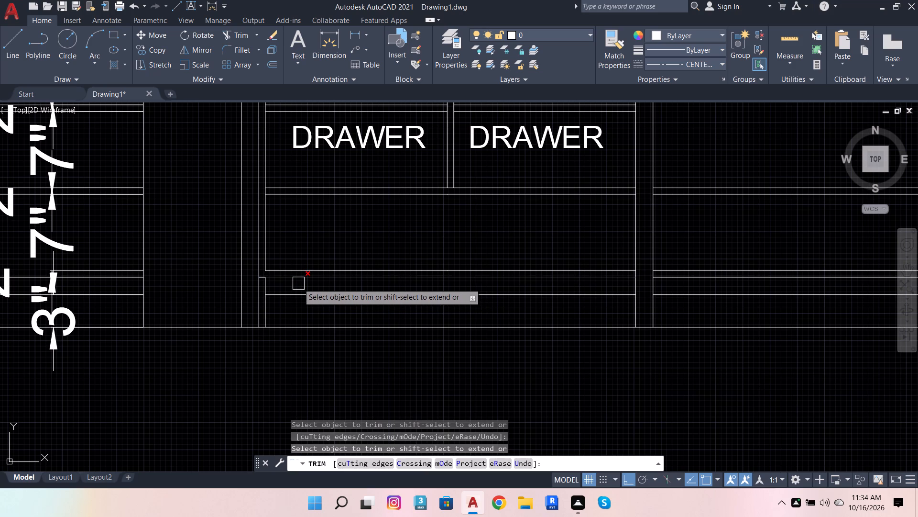
{"action": "scroll", "coordinate": [279, 310], "scroll_direction": "up", "scroll_amount": 1}
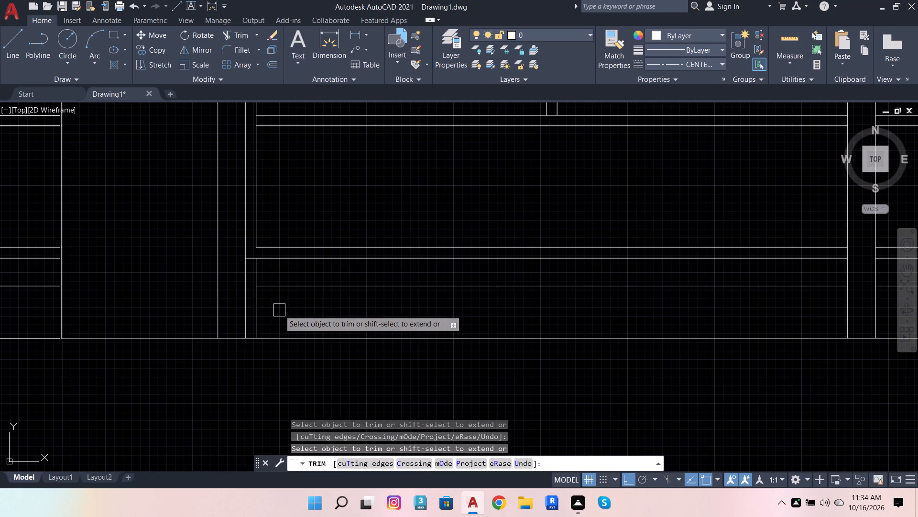
{"action": "left_click", "coordinate": [278, 310]}
{"action": "left_click", "coordinate": [240, 303]}
{"action": "left_click", "coordinate": [254, 275]}
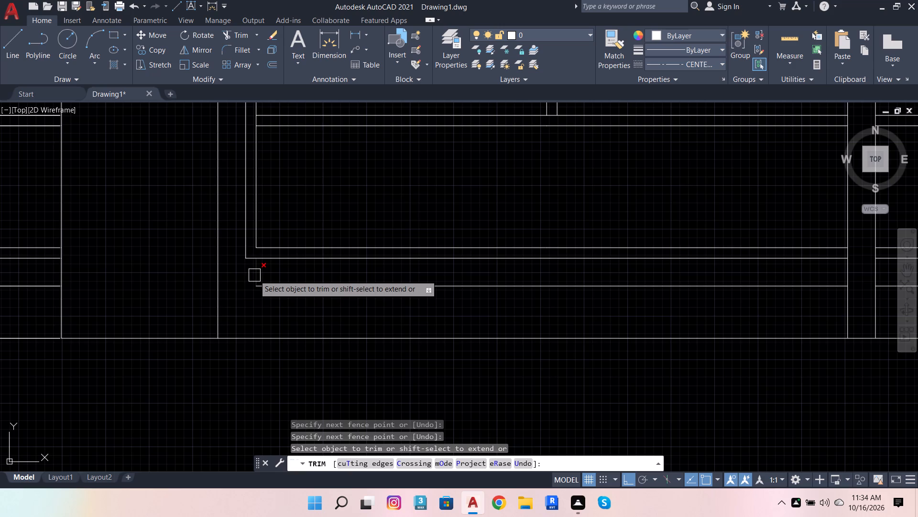
{"action": "scroll", "coordinate": [167, 310], "scroll_direction": "down", "scroll_amount": 2}
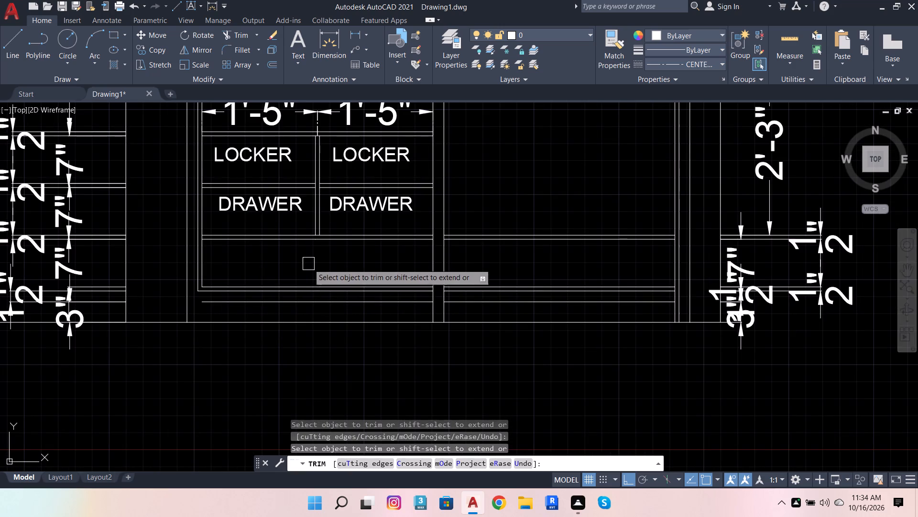
{"action": "left_click", "coordinate": [236, 304], "text": "shift"}
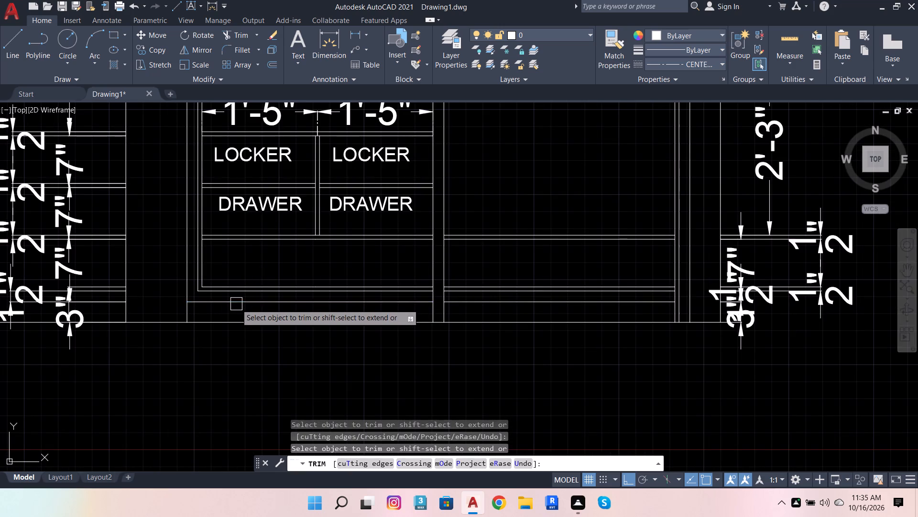
Clean up the wardrobe's bottom-right corner likewise, trimming the side panel lines and extending the lower shelf line and plinth line to the right verticals.
{"action": "scroll", "coordinate": [636, 296], "scroll_direction": "up", "scroll_amount": 3}
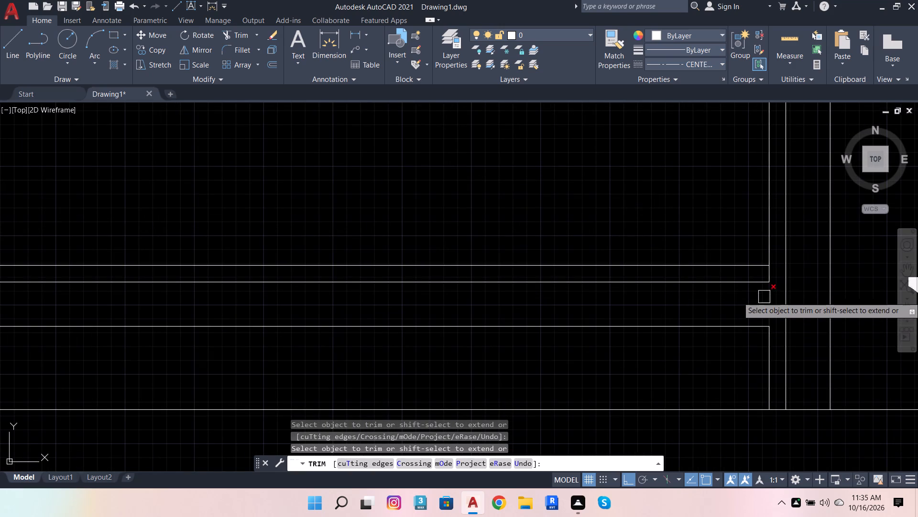
{"action": "left_click", "coordinate": [743, 283], "text": "shift"}
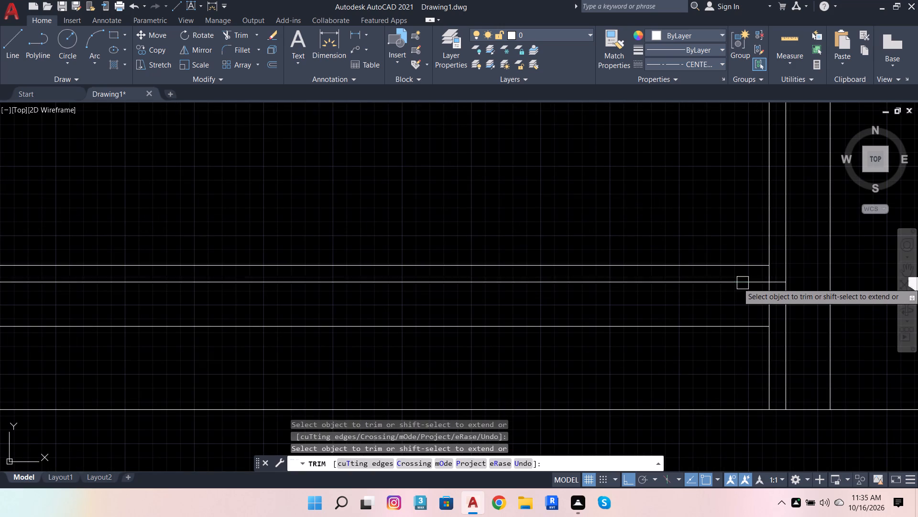
{"action": "left_click", "coordinate": [793, 302]}
{"action": "left_click", "coordinate": [747, 307]}
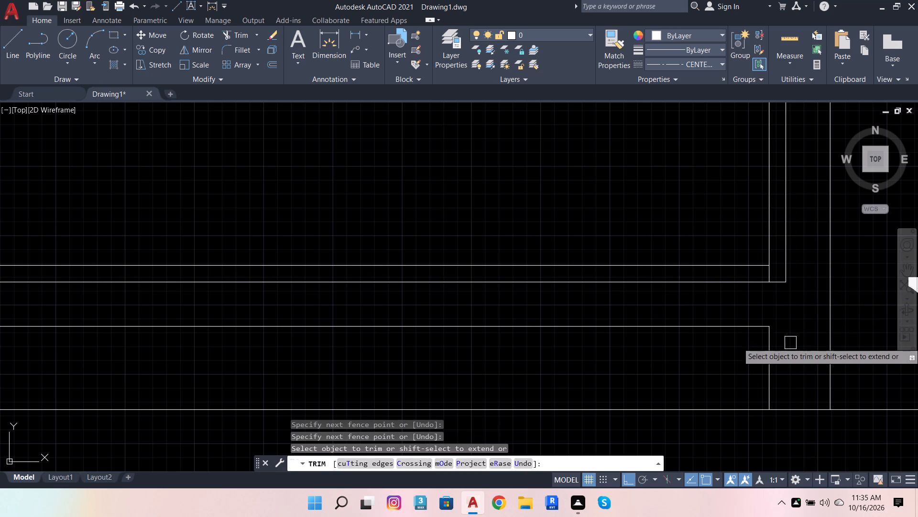
{"action": "left_click", "coordinate": [764, 345]}
{"action": "left_click", "coordinate": [739, 321], "text": "shift"}
{"action": "scroll", "coordinate": [742, 319], "scroll_direction": "down", "scroll_amount": 3}
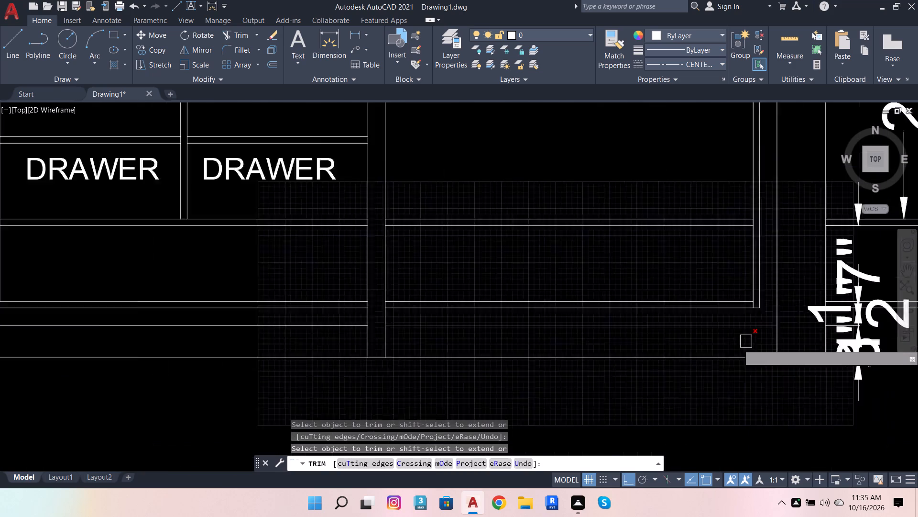
{"action": "scroll", "coordinate": [750, 351], "scroll_direction": "down", "scroll_amount": 2}
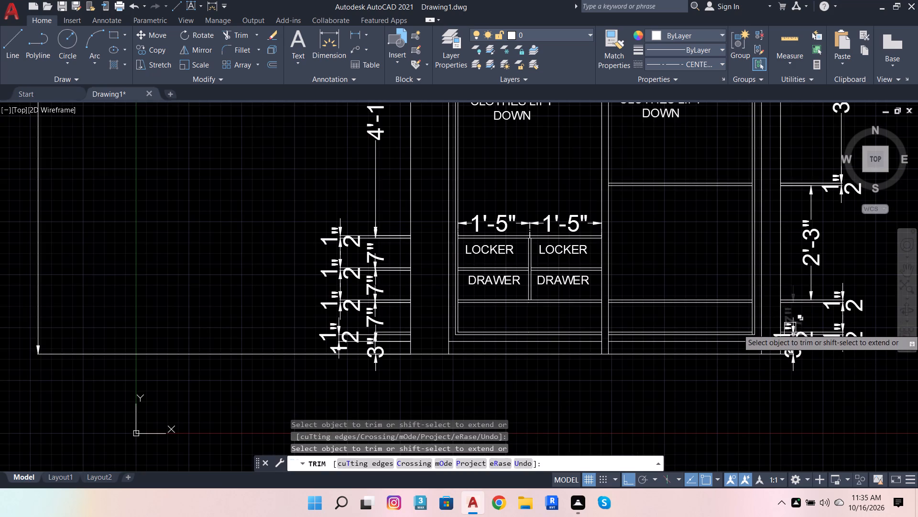
{"action": "scroll", "coordinate": [765, 330], "scroll_direction": "up", "scroll_amount": 4}
{"action": "scroll", "coordinate": [664, 352], "scroll_direction": "up", "scroll_amount": 3}
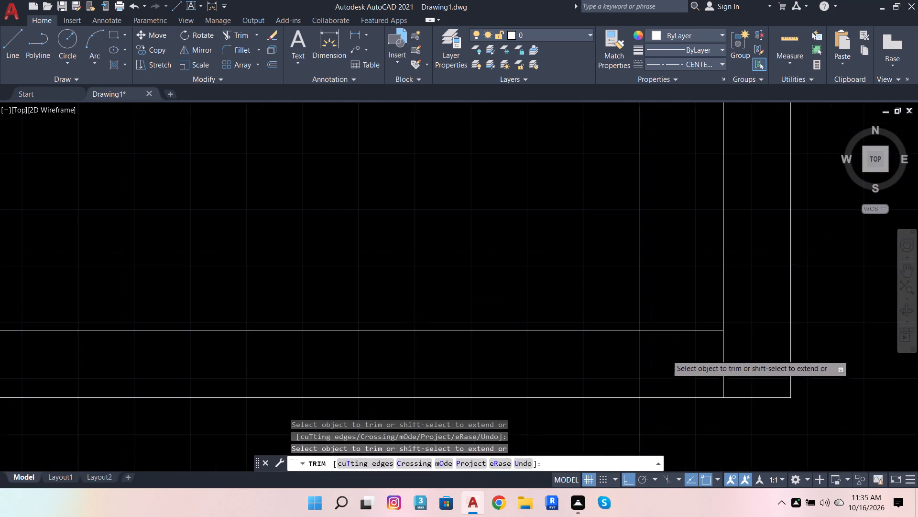
{"action": "left_click", "coordinate": [721, 366]}
{"action": "scroll", "coordinate": [706, 331], "scroll_direction": "down", "scroll_amount": 6}
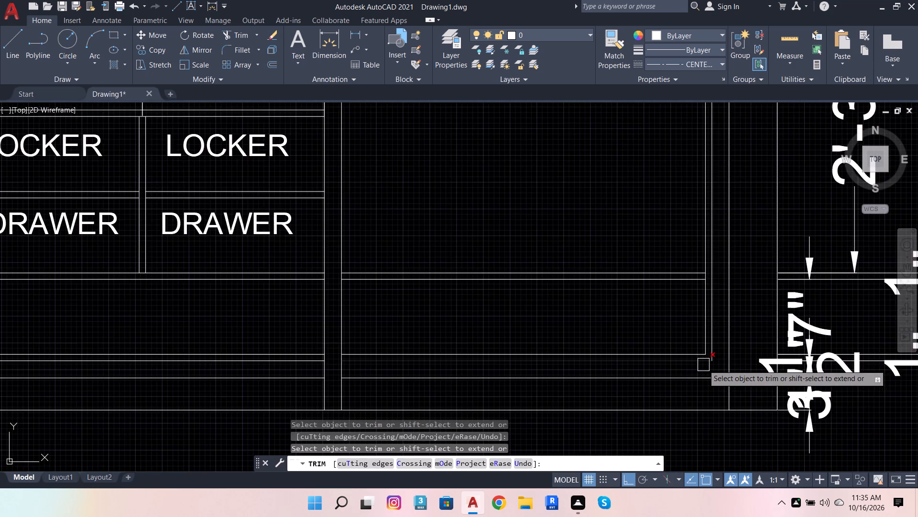
{"action": "scroll", "coordinate": [704, 376], "scroll_direction": "down", "scroll_amount": 2}
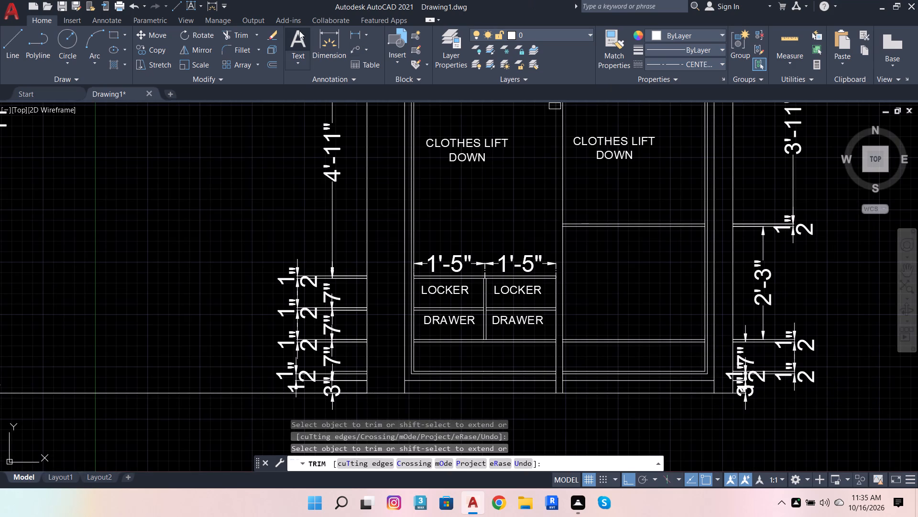
Add centred multiline text SHOE RACK in the compartment below the two left-hand drawers.
{"action": "left_click", "coordinate": [295, 38]}
{"action": "scroll", "coordinate": [503, 403], "scroll_direction": "up", "scroll_amount": 3}
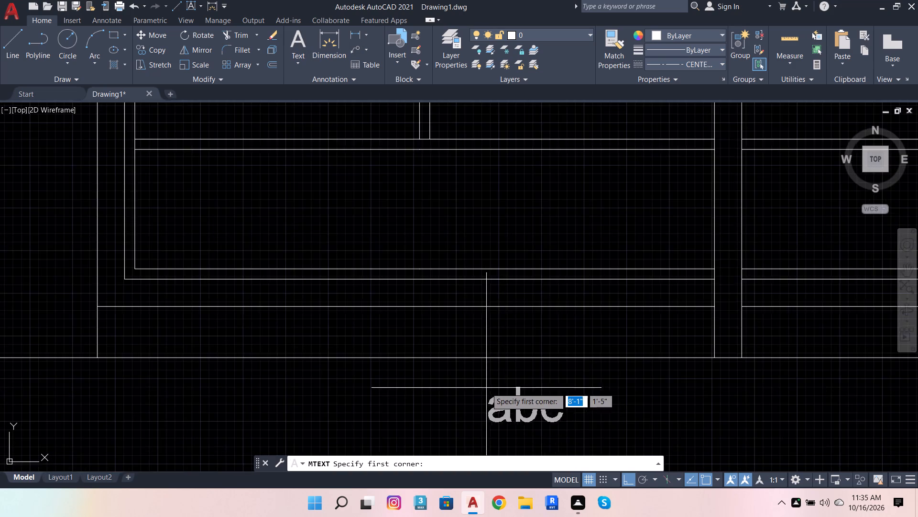
{"action": "scroll", "coordinate": [485, 387], "scroll_direction": "down", "scroll_amount": 1}
{"action": "scroll", "coordinate": [366, 271], "scroll_direction": "up", "scroll_amount": 1}
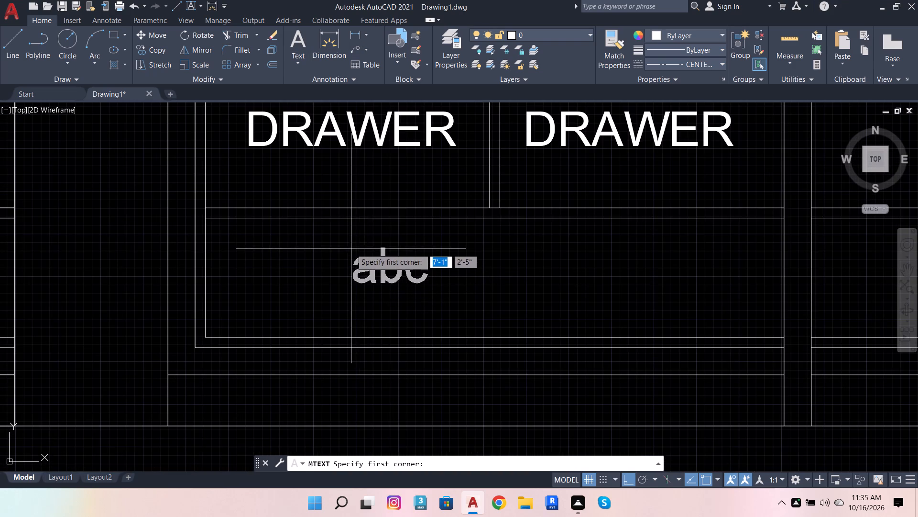
{"action": "left_click", "coordinate": [351, 245]}
{"action": "left_click", "coordinate": [690, 308]}
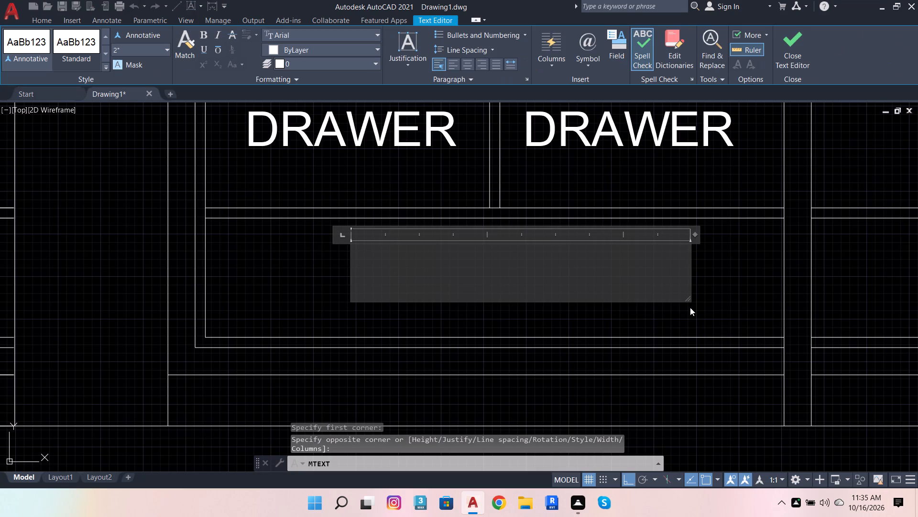
{"action": "left_click", "coordinate": [465, 66]}
{"action": "left_click", "coordinate": [520, 259]}
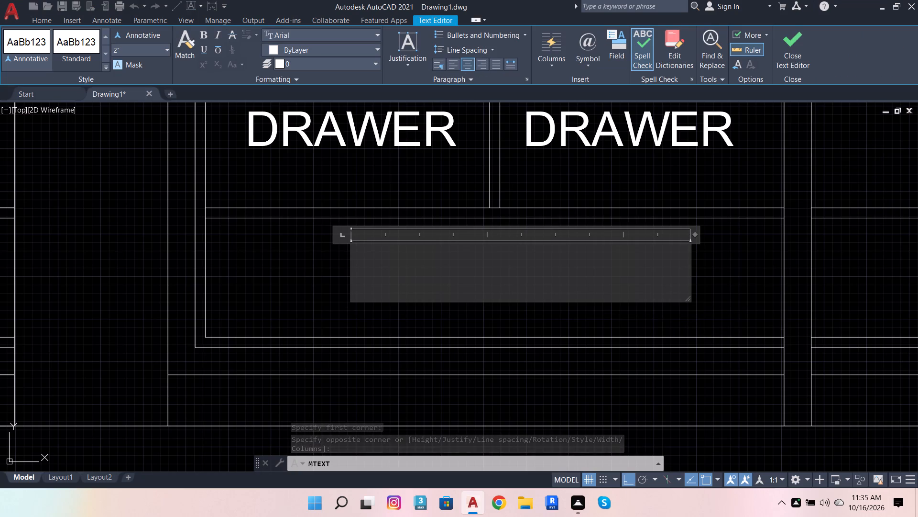
{"action": "type", "text": "SHOS"}
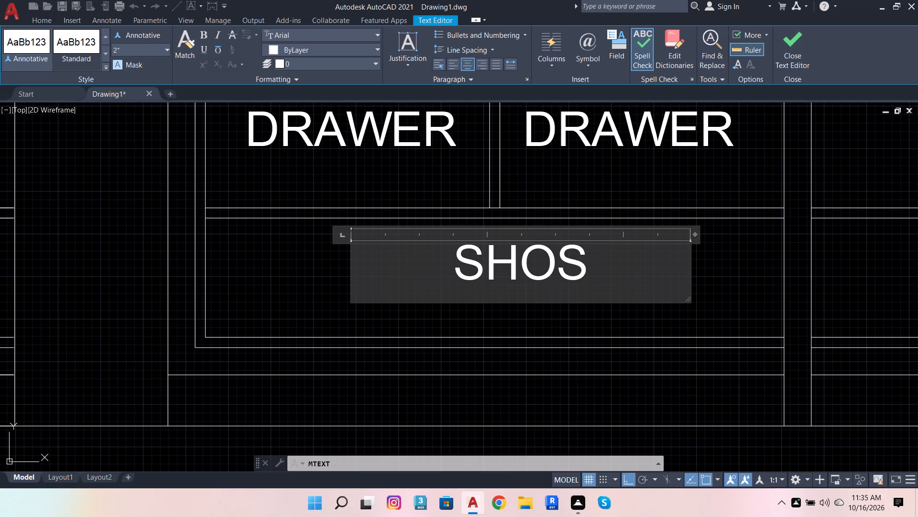
{"action": "key", "text": "BackSpace"}
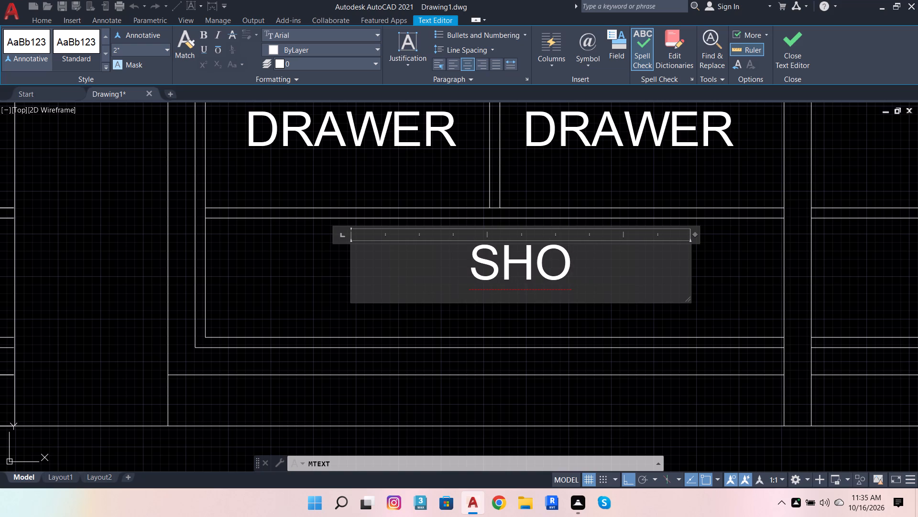
{"action": "type", "text": "E"}
{"action": "key", "text": "space"}
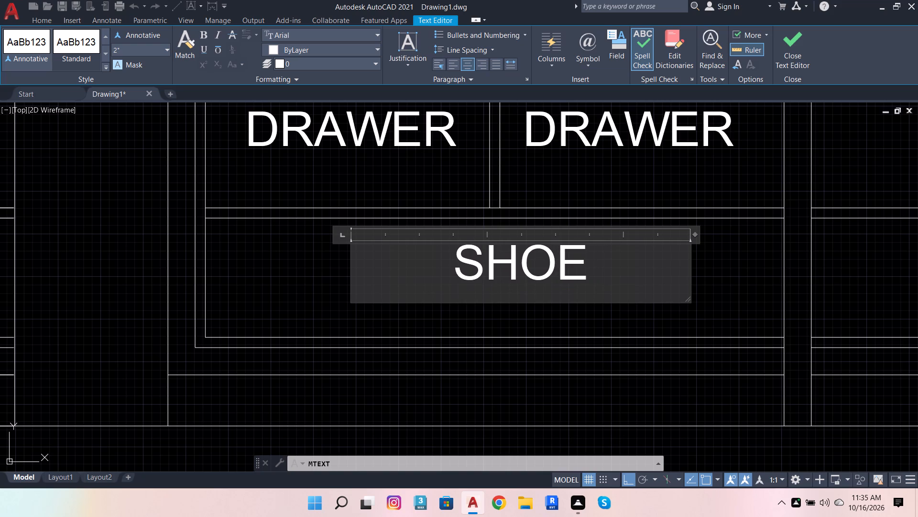
{"action": "type", "text": "RACK"}
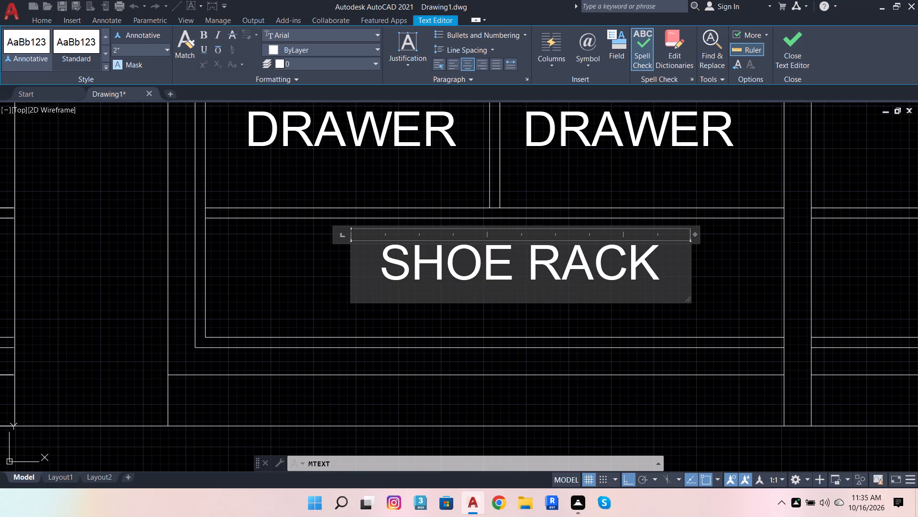
{"action": "left_click", "coordinate": [701, 403]}
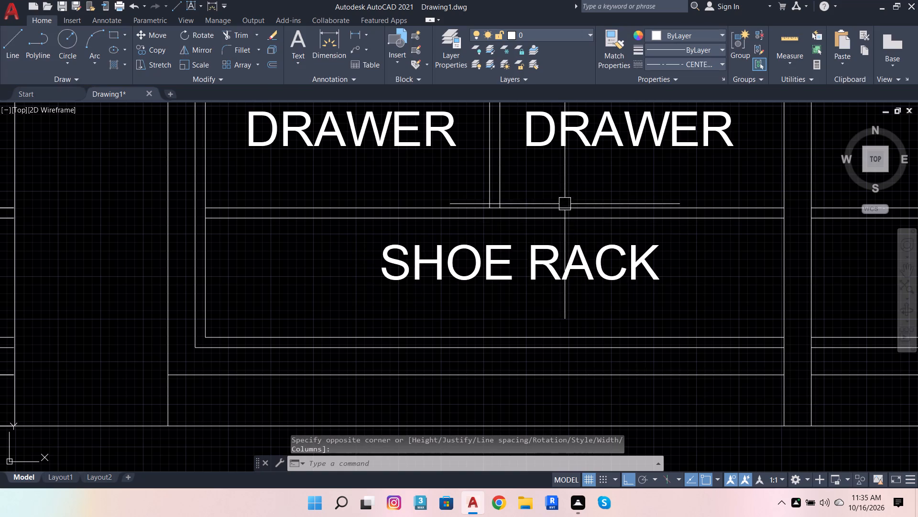
Copy the SHOE RACK label horizontally about 2'-8" into the bottom compartment of the right bay.
{"action": "left_click", "coordinate": [553, 258]}
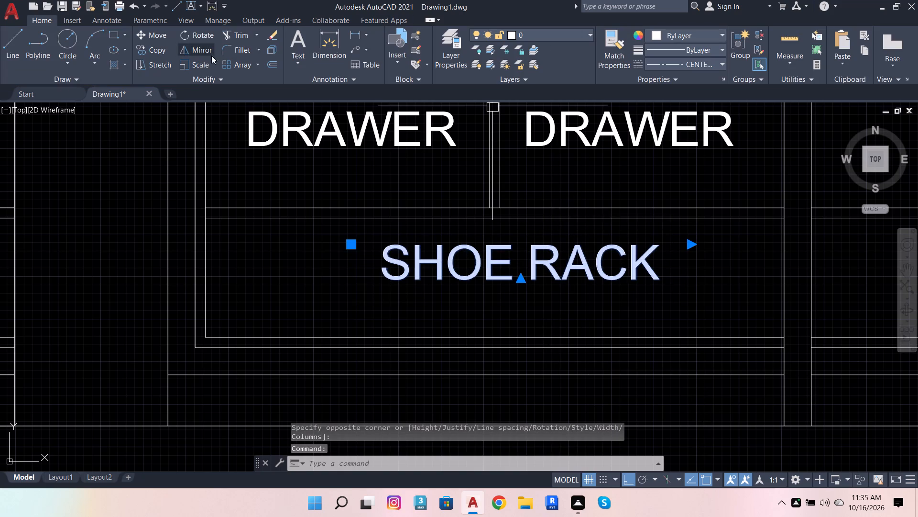
{"action": "left_click", "coordinate": [161, 48]}
{"action": "left_click", "coordinate": [408, 256]}
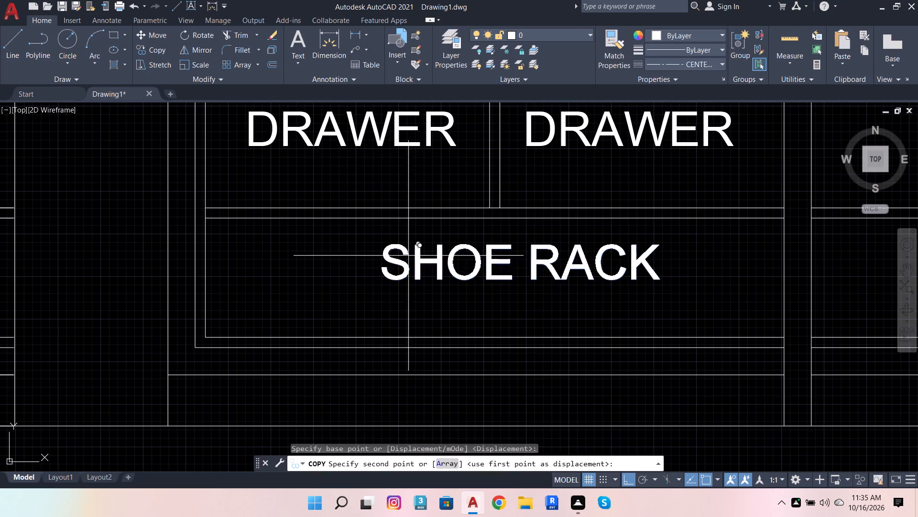
{"action": "scroll", "coordinate": [366, 269], "scroll_direction": "down", "scroll_amount": 3}
{"action": "scroll", "coordinate": [537, 268], "scroll_direction": "up", "scroll_amount": 2}
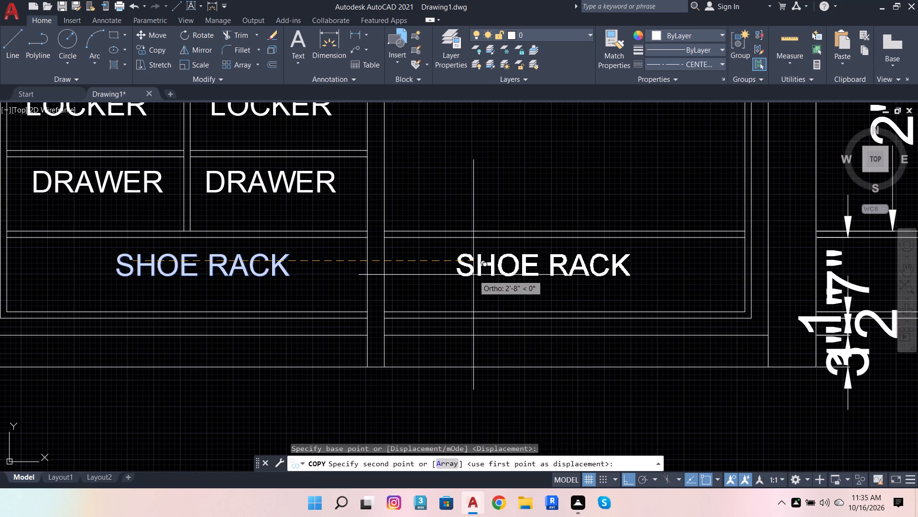
{"action": "left_click", "coordinate": [473, 275]}
{"action": "scroll", "coordinate": [472, 279], "scroll_direction": "down", "scroll_amount": 3}
{"action": "key", "text": "Escape"}
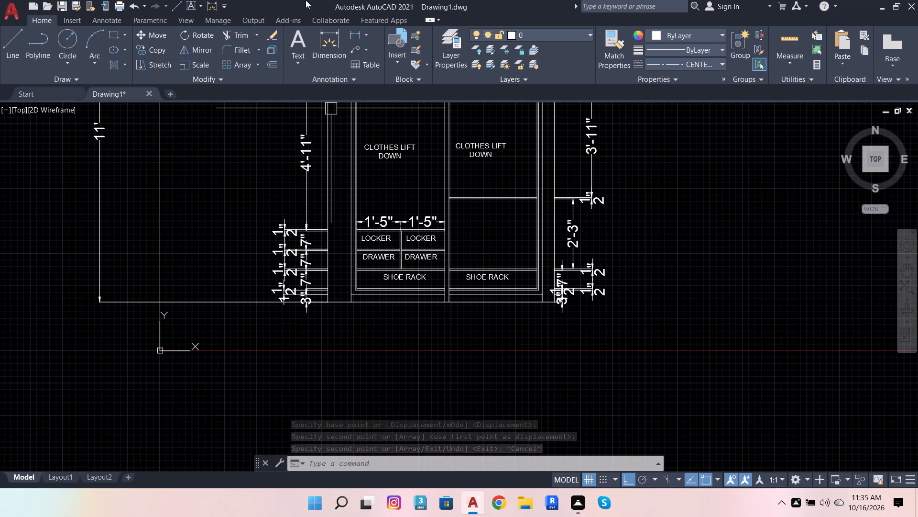
Add centred multiline text TROUSER PULL OUT on two lines in the right bay's compartment above the shoe rack.
{"action": "left_click", "coordinate": [295, 43]}
{"action": "scroll", "coordinate": [492, 231], "scroll_direction": "up", "scroll_amount": 2}
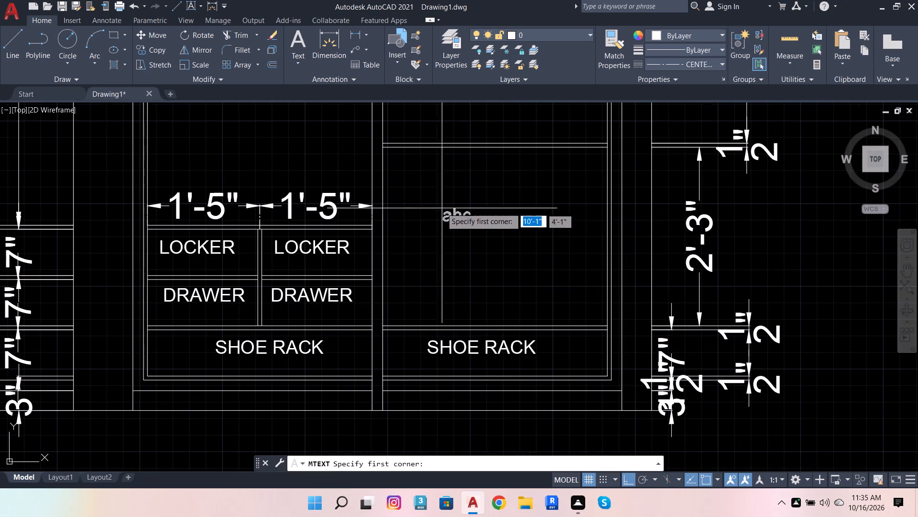
{"action": "left_click", "coordinate": [431, 197]}
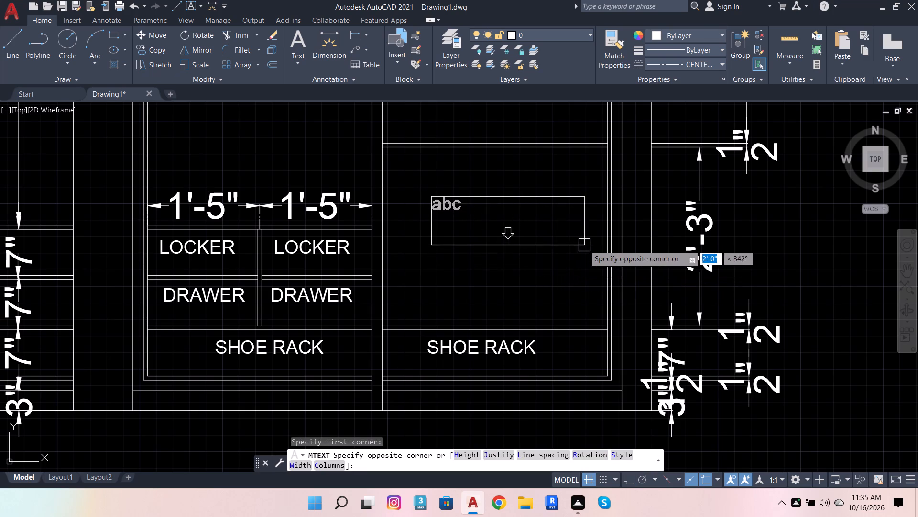
{"action": "left_click", "coordinate": [590, 223]}
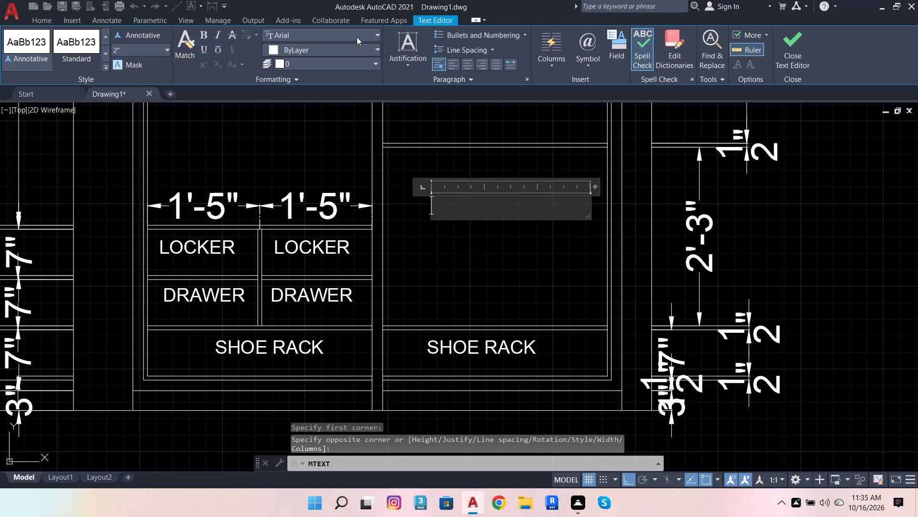
{"action": "left_click", "coordinate": [470, 66]}
{"action": "scroll", "coordinate": [527, 219], "scroll_direction": "up", "scroll_amount": 2}
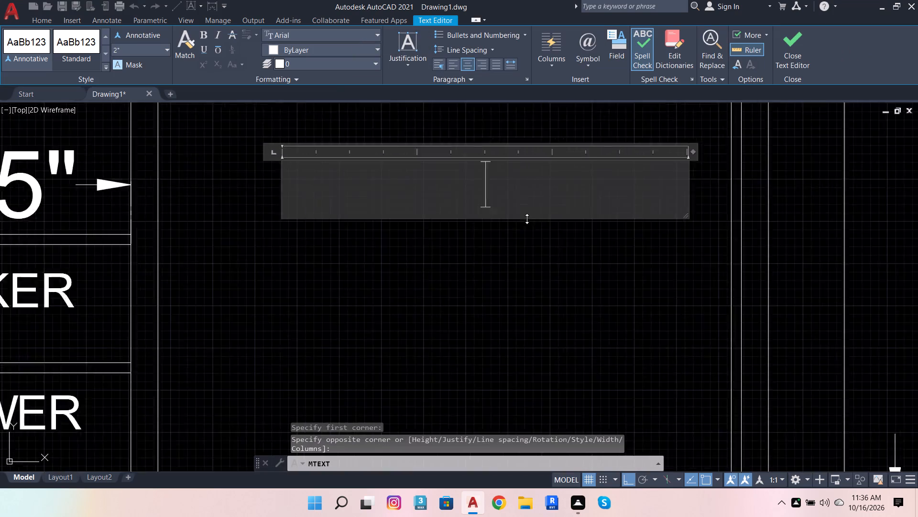
{"action": "scroll", "coordinate": [527, 219], "scroll_direction": "up", "scroll_amount": 1}
{"action": "left_click", "coordinate": [502, 182]}
{"action": "scroll", "coordinate": [520, 216], "scroll_direction": "down", "scroll_amount": 2}
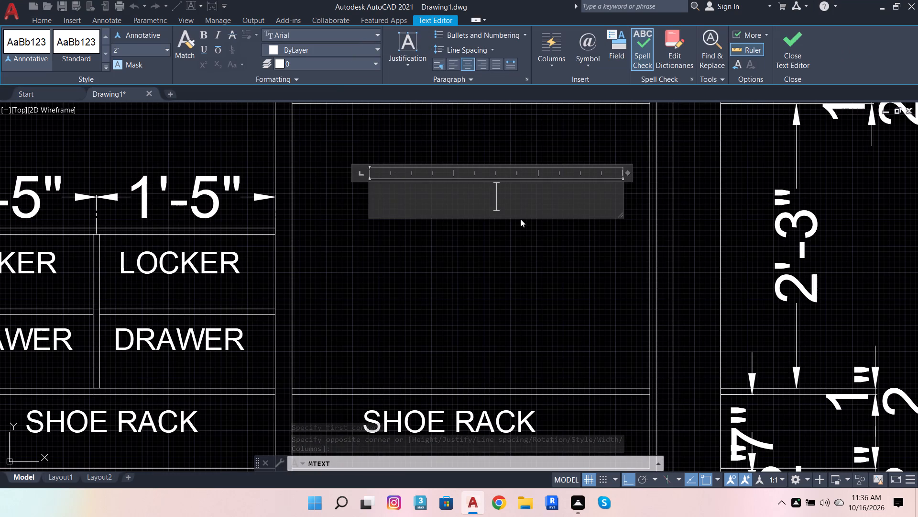
{"action": "type", "text": "TRO"}
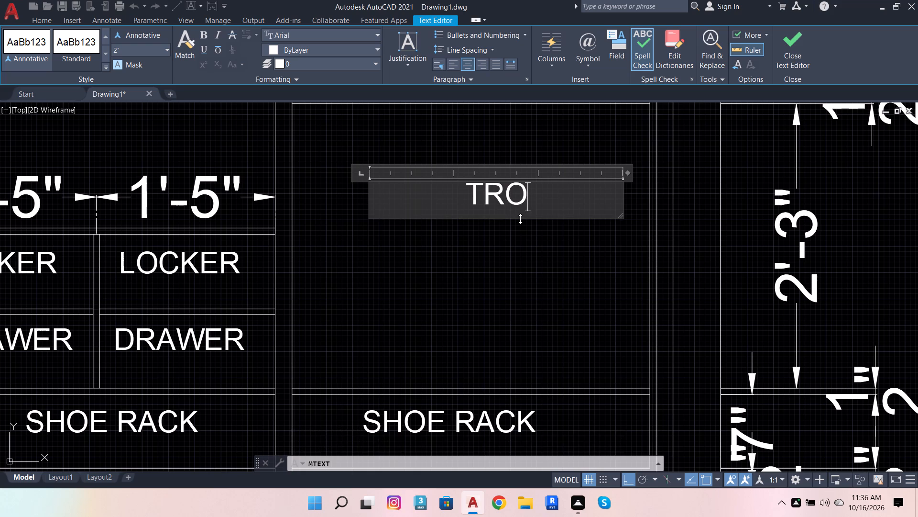
{"action": "type", "text": "USER"}
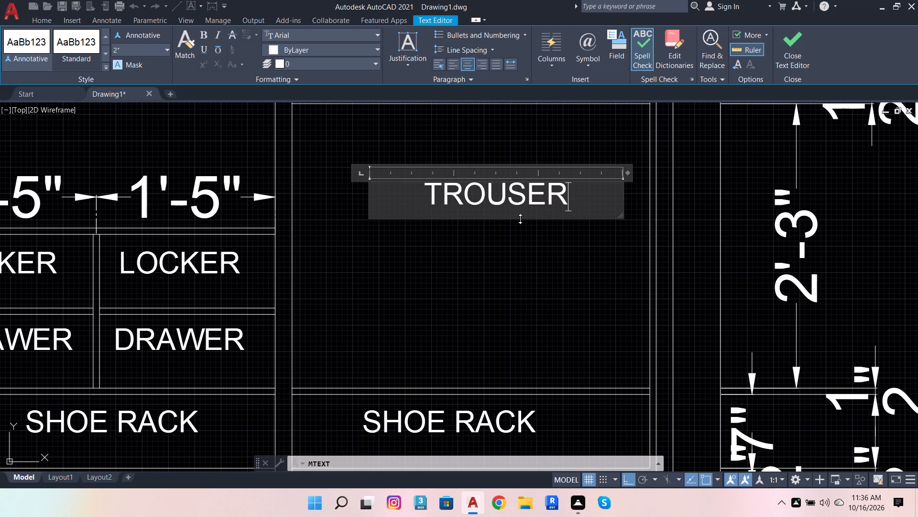
{"action": "key", "text": "Return"}
{"action": "type", "text": "PULL"}
{"action": "key", "text": "space"}
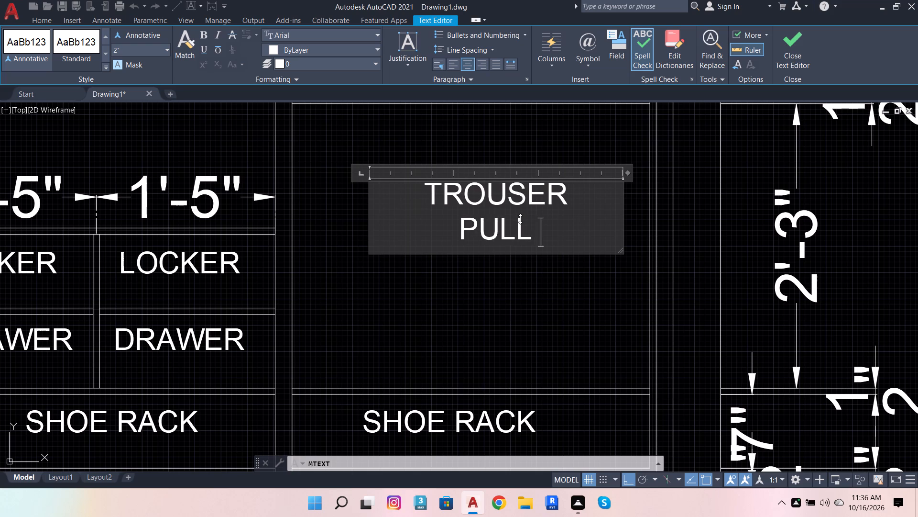
{"action": "type", "text": "OUT"}
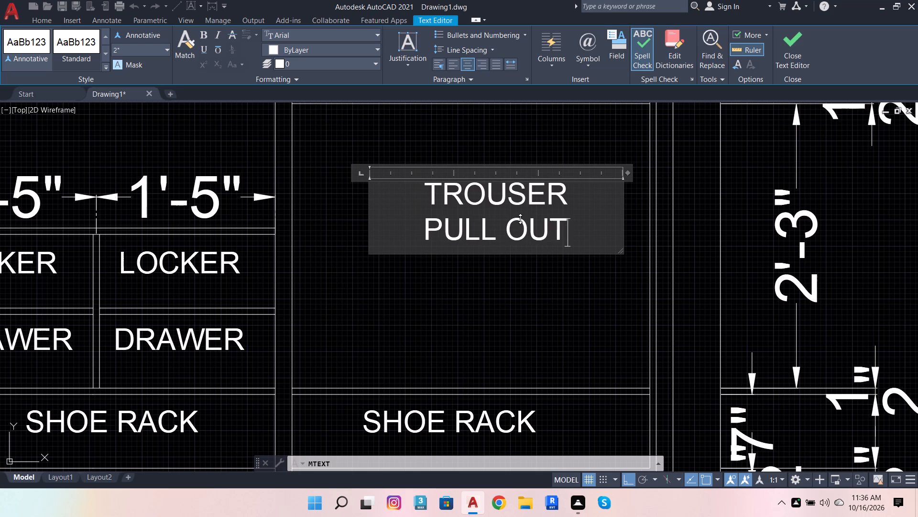
{"action": "left_click", "coordinate": [532, 304]}
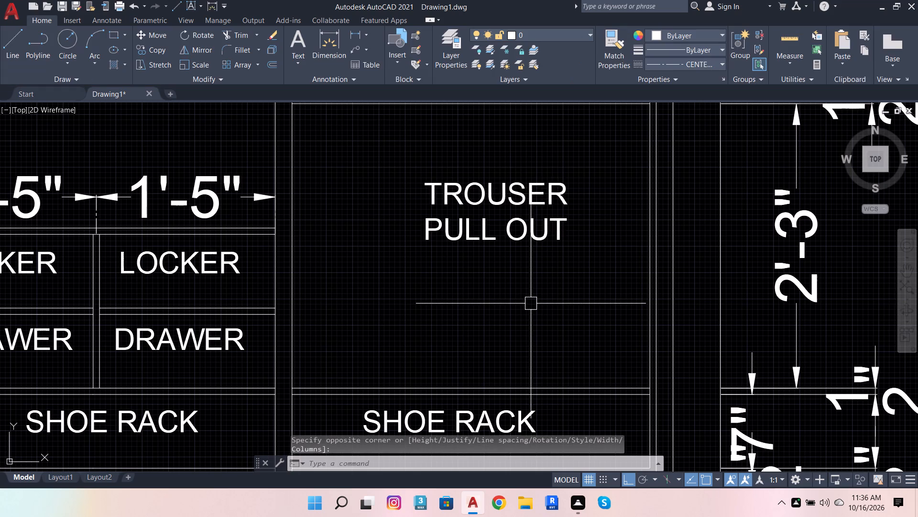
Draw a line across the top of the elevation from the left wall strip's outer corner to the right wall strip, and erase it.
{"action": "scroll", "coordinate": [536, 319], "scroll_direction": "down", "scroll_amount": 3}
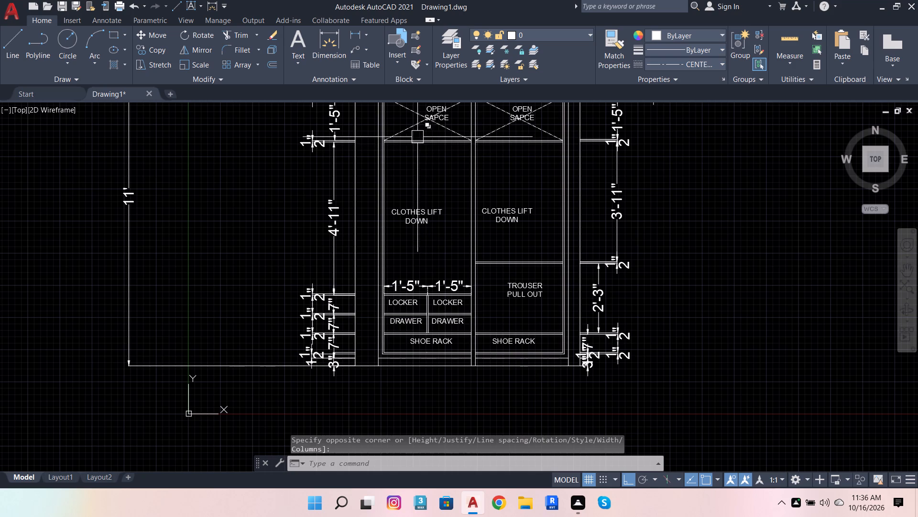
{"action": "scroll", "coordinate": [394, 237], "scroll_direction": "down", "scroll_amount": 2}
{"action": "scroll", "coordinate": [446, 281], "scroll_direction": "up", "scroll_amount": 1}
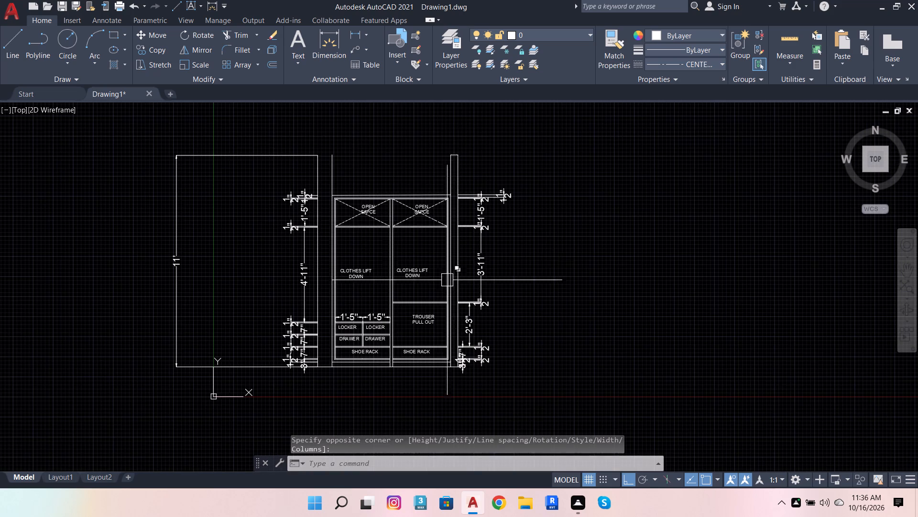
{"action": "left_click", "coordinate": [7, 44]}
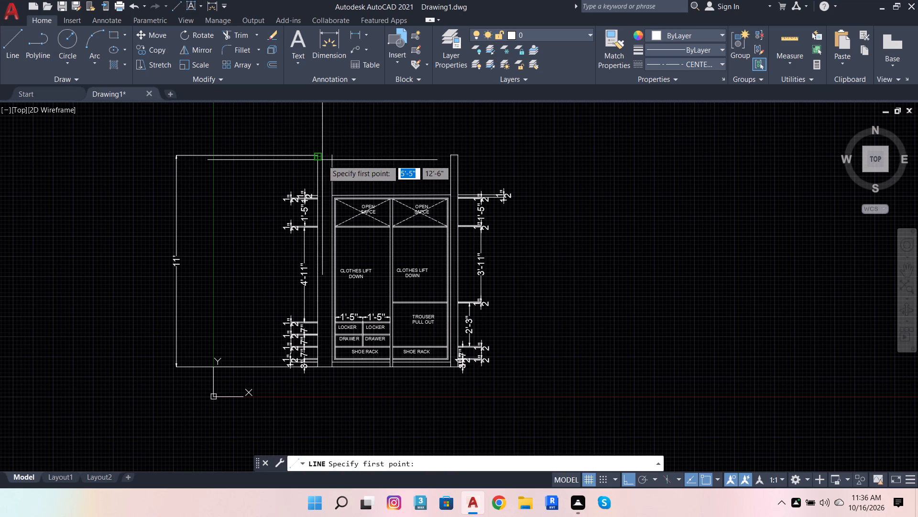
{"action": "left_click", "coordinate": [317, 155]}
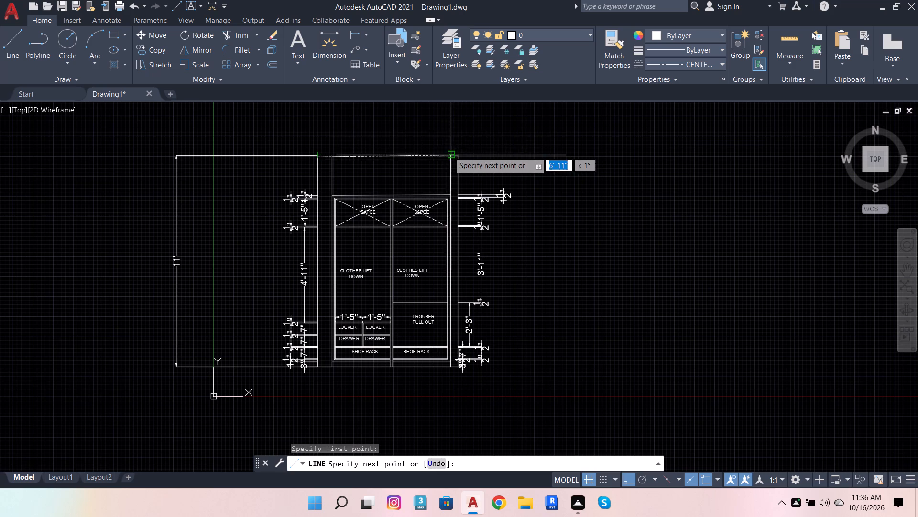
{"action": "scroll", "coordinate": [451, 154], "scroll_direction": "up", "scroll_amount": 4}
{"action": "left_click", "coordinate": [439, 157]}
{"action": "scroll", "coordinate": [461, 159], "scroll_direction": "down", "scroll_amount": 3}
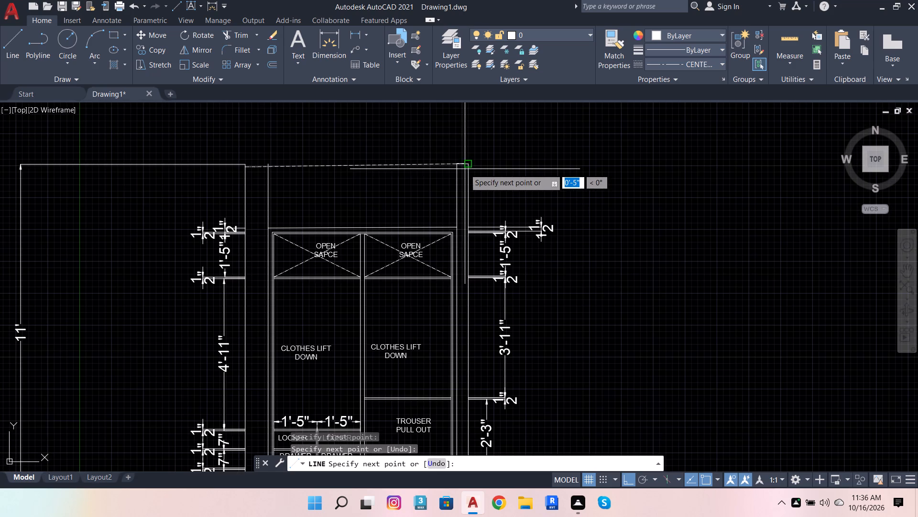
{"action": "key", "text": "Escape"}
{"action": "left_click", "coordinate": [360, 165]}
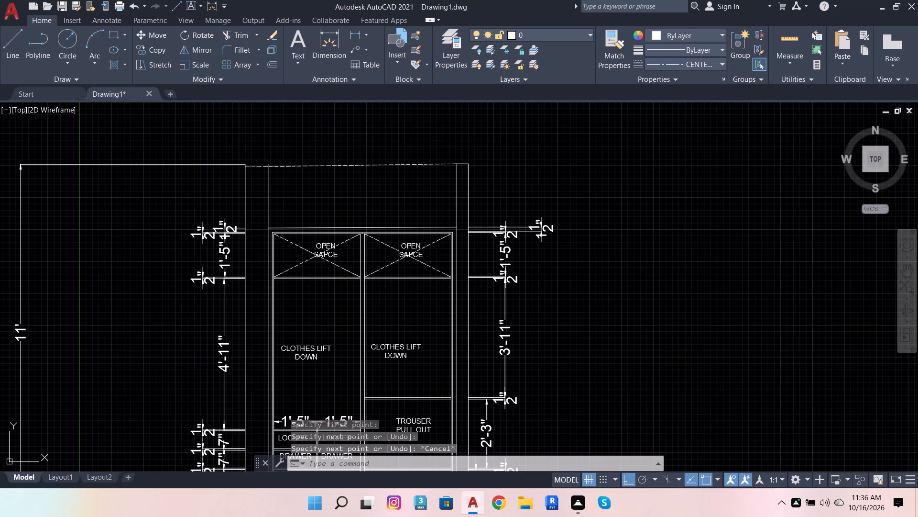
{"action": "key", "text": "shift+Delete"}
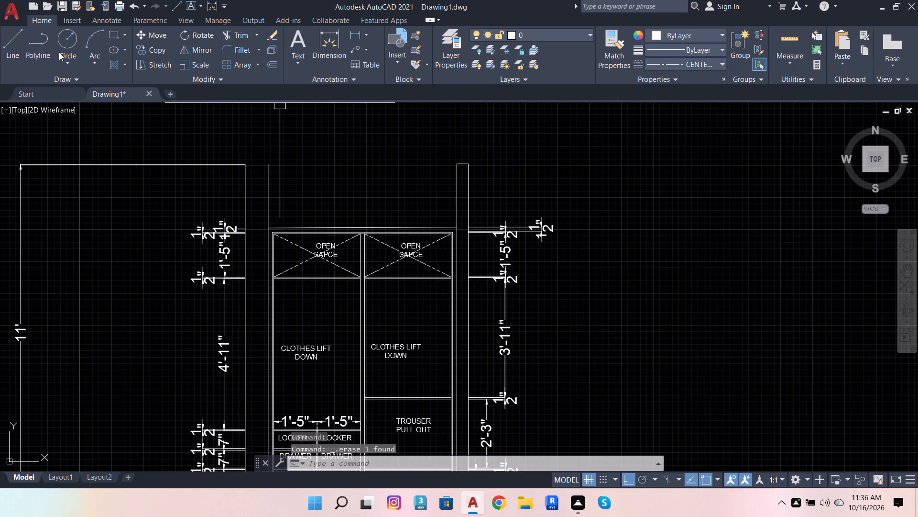
Draw a line with Ortho on from the left wall strip's top outer corner to the right wall strip's top inner corner.
{"action": "left_click", "coordinate": [7, 39]}
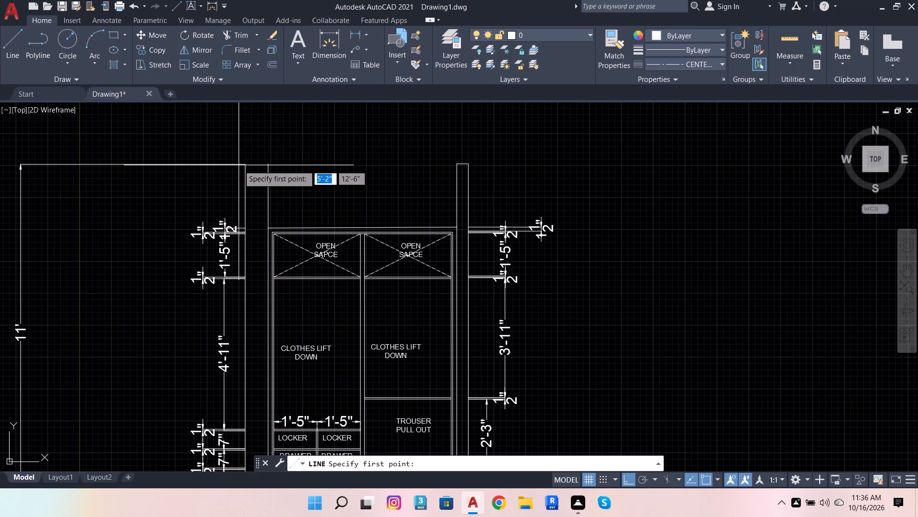
{"action": "left_click", "coordinate": [247, 165]}
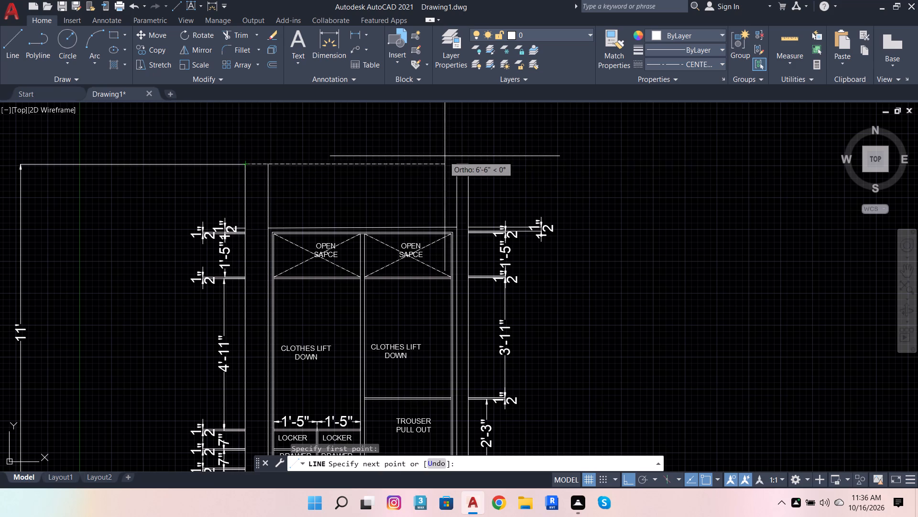
{"action": "scroll", "coordinate": [460, 161], "scroll_direction": "up", "scroll_amount": 2}
{"action": "left_click", "coordinate": [453, 161]}
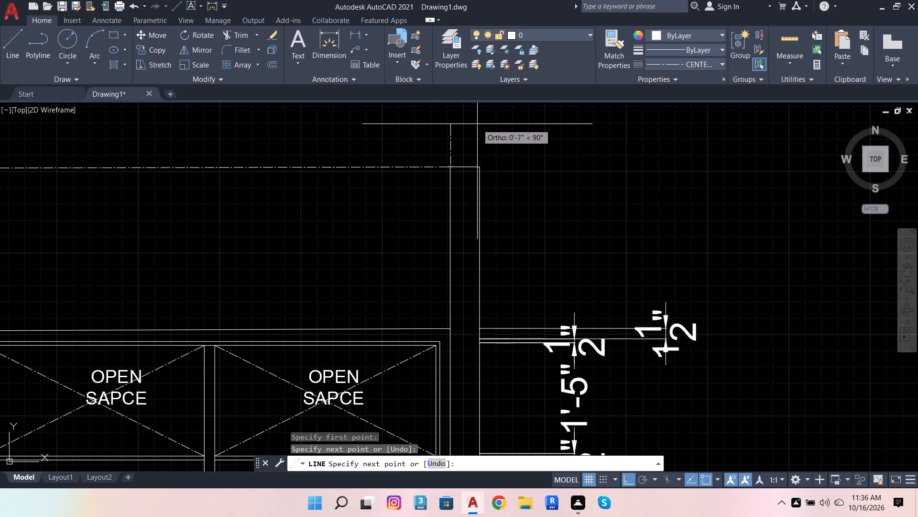
{"action": "key", "text": "Escape"}
Change the new top line's linetype to ByLayer.
{"action": "left_click", "coordinate": [432, 167]}
{"action": "left_click", "coordinate": [654, 61]}
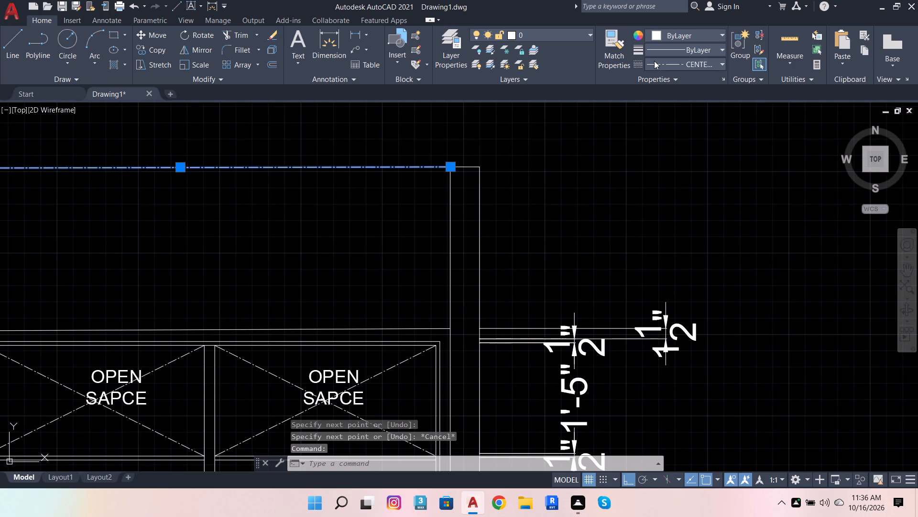
{"action": "left_click", "coordinate": [675, 74]}
{"action": "scroll", "coordinate": [687, 181], "scroll_direction": "down", "scroll_amount": 3}
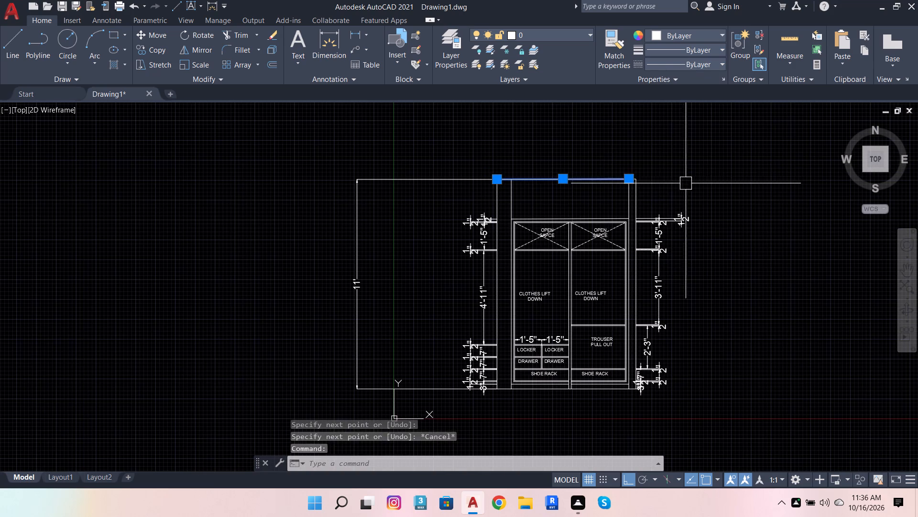
{"action": "key", "text": "Escape"}
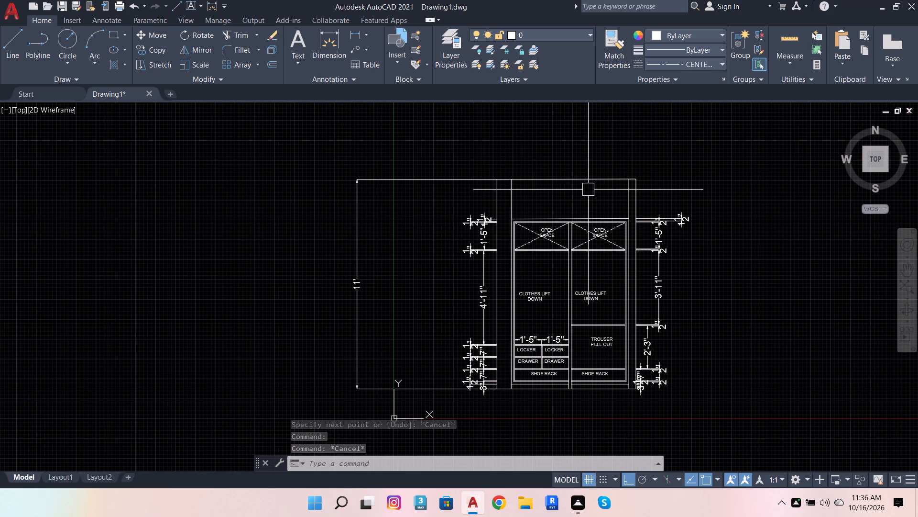
Set the current linetype to ByLayer and dimension the overall wardrobe opening width between the side walls, placing it above the top line.
{"action": "left_click", "coordinate": [335, 45]}
{"action": "scroll", "coordinate": [507, 202], "scroll_direction": "up", "scroll_amount": 1}
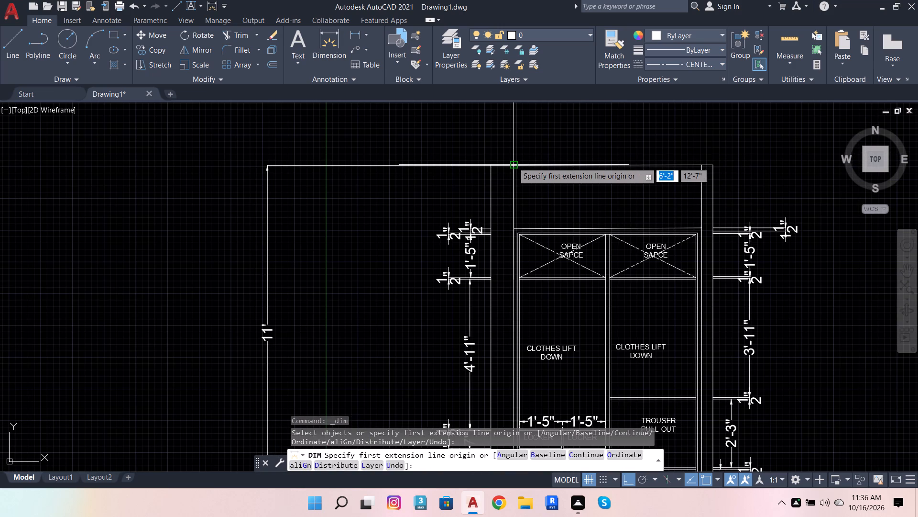
{"action": "left_click", "coordinate": [668, 64]}
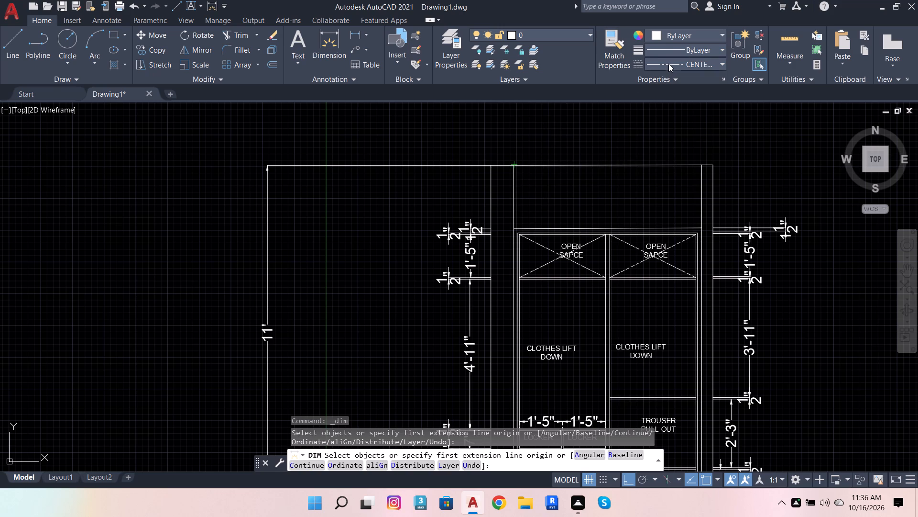
{"action": "left_click", "coordinate": [662, 84]}
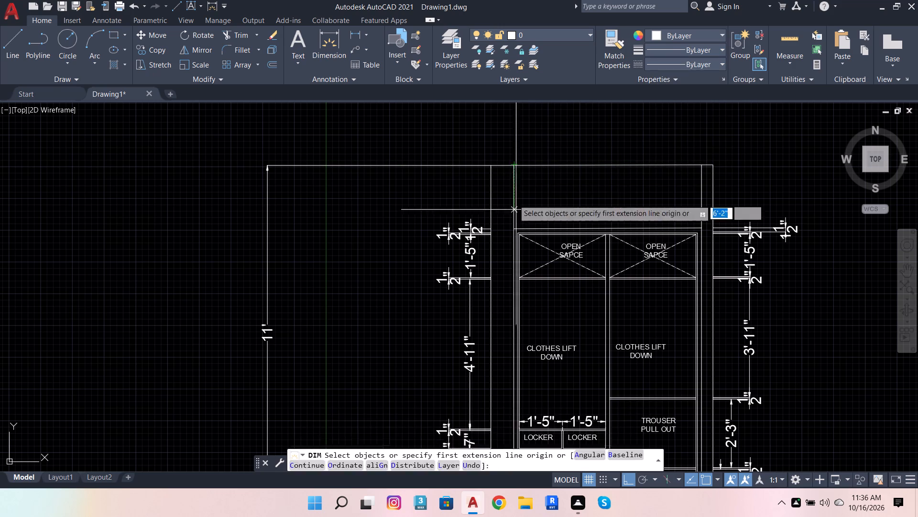
{"action": "left_click", "coordinate": [513, 164]}
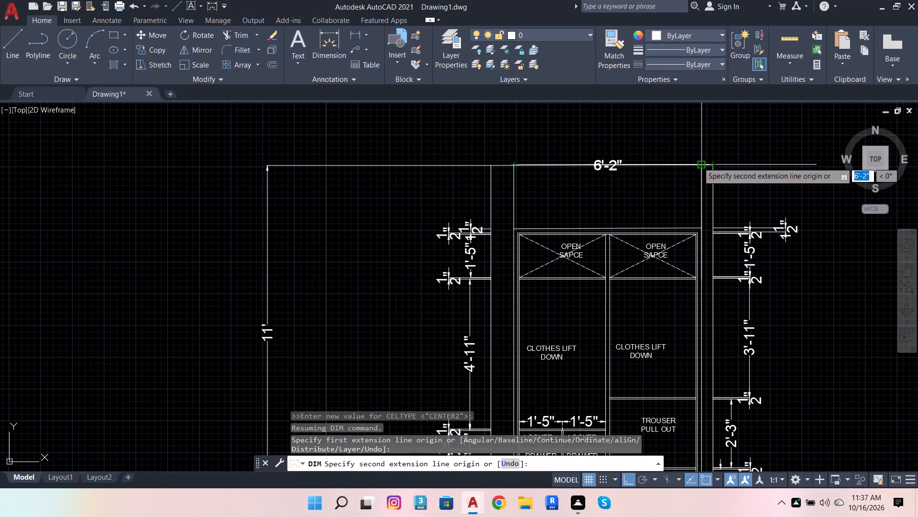
{"action": "left_click", "coordinate": [698, 162]}
{"action": "left_click", "coordinate": [690, 146]}
{"action": "scroll", "coordinate": [593, 171], "scroll_direction": "down", "scroll_amount": 3}
{"action": "key", "text": "Escape"}
{"action": "key", "text": "Escape"}
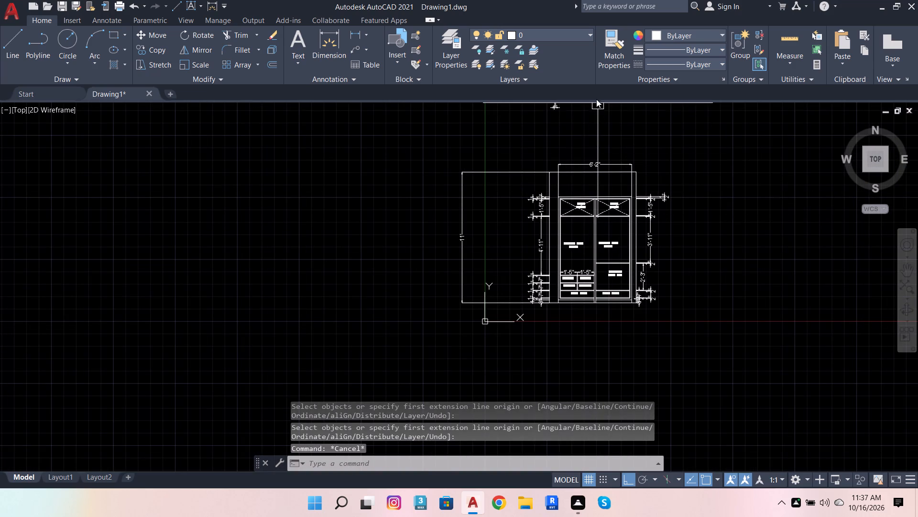
Dimension the inner width of the left open-space compartment, placing the dimension above the wardrobe's top edge.
{"action": "scroll", "coordinate": [655, 193], "scroll_direction": "up", "scroll_amount": 3}
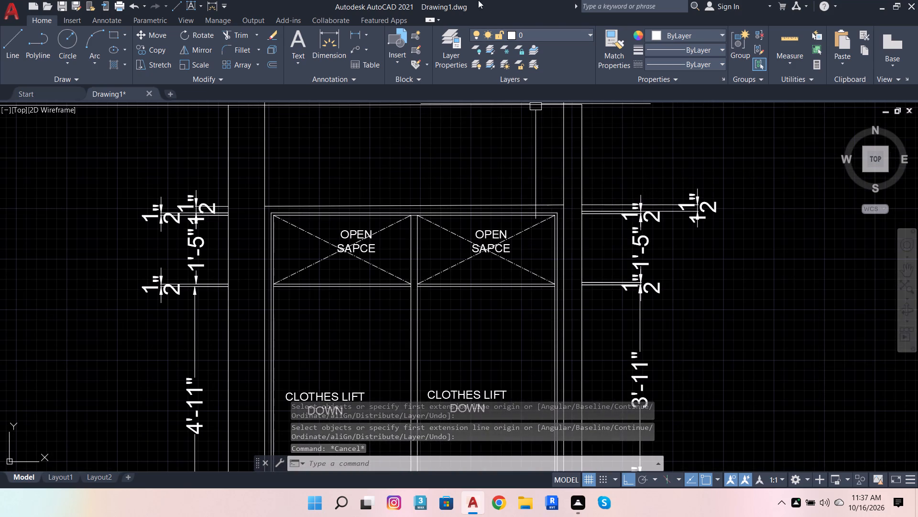
{"action": "left_click", "coordinate": [333, 38]}
{"action": "scroll", "coordinate": [352, 214], "scroll_direction": "up", "scroll_amount": 3}
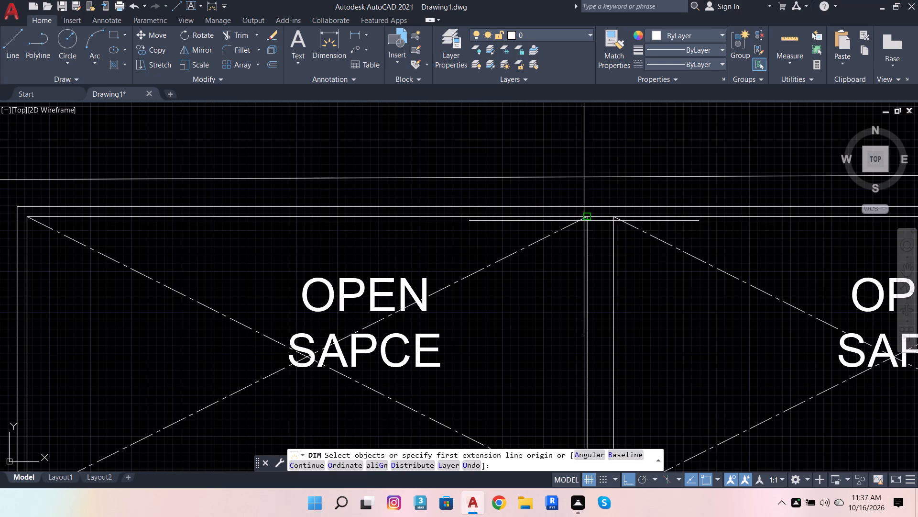
{"action": "left_click", "coordinate": [589, 217]}
{"action": "scroll", "coordinate": [620, 211], "scroll_direction": "down", "scroll_amount": 3}
{"action": "scroll", "coordinate": [480, 207], "scroll_direction": "up", "scroll_amount": 1}
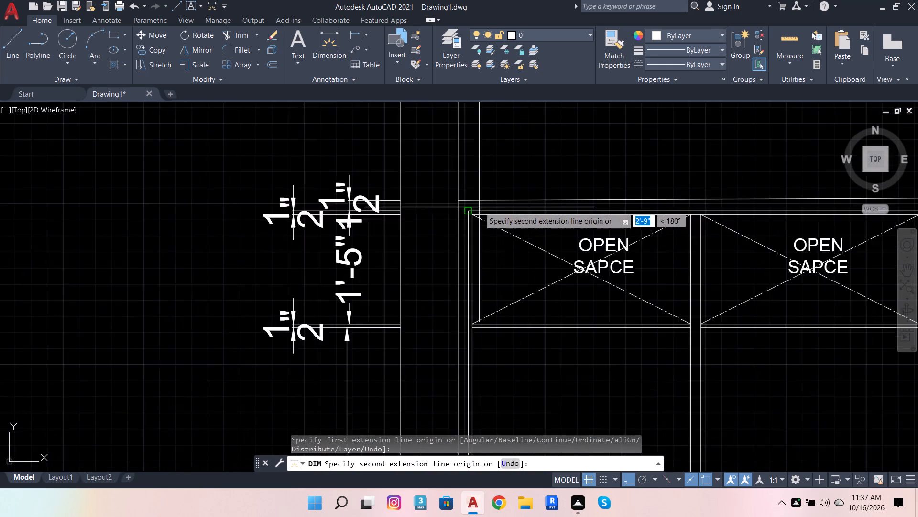
{"action": "scroll", "coordinate": [479, 207], "scroll_direction": "up", "scroll_amount": 1}
{"action": "left_click", "coordinate": [466, 215]}
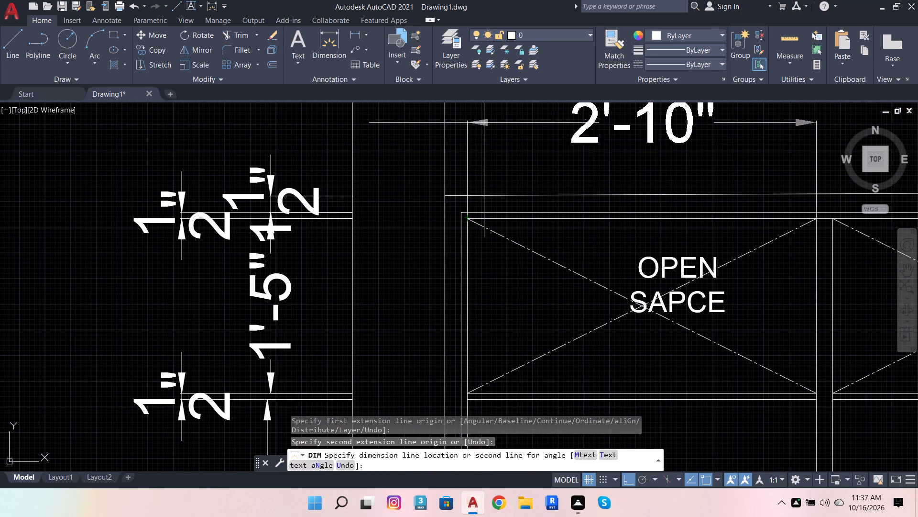
{"action": "left_click", "coordinate": [484, 123]}
Dimension the inner width of the right open-space compartment, aligning it with the left compartment's dimension above the wardrobe.
{"action": "scroll", "coordinate": [429, 199], "scroll_direction": "down", "scroll_amount": 3}
{"action": "scroll", "coordinate": [578, 216], "scroll_direction": "up", "scroll_amount": 3}
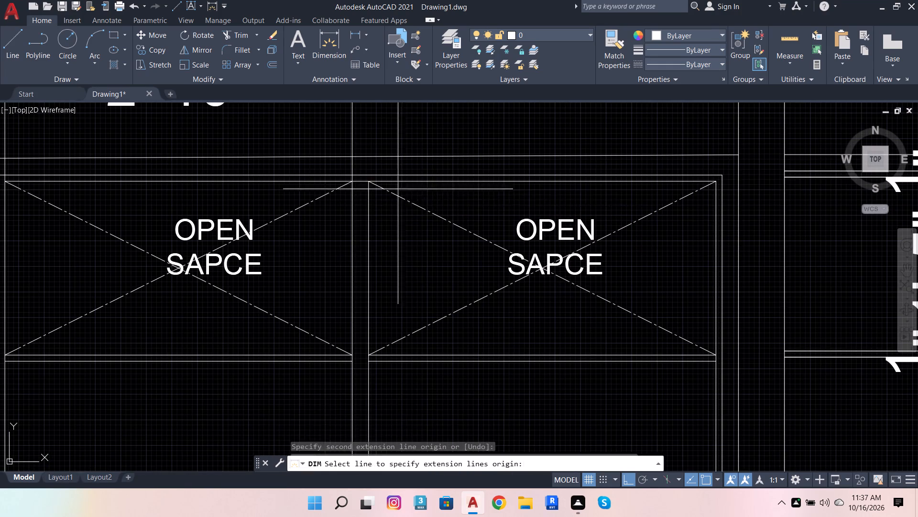
{"action": "left_click", "coordinate": [372, 180]}
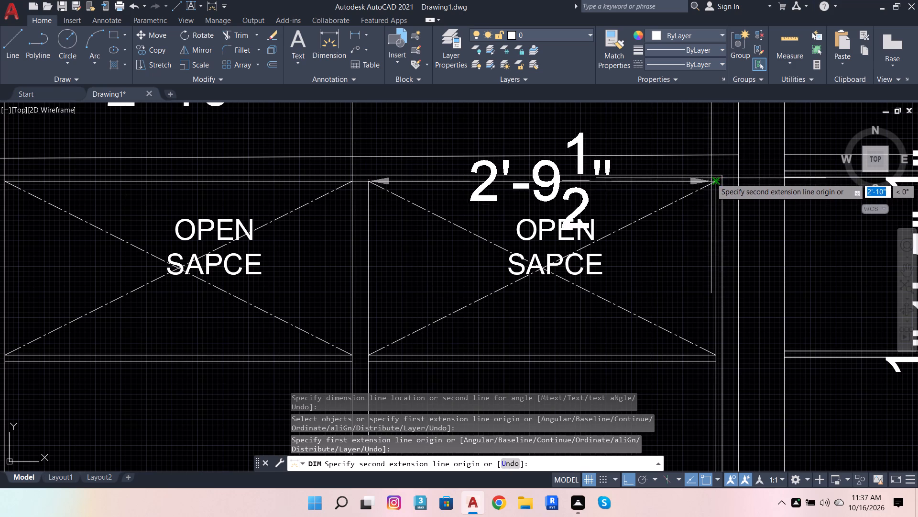
{"action": "left_click", "coordinate": [718, 181]}
{"action": "scroll", "coordinate": [716, 206], "scroll_direction": "down", "scroll_amount": 4}
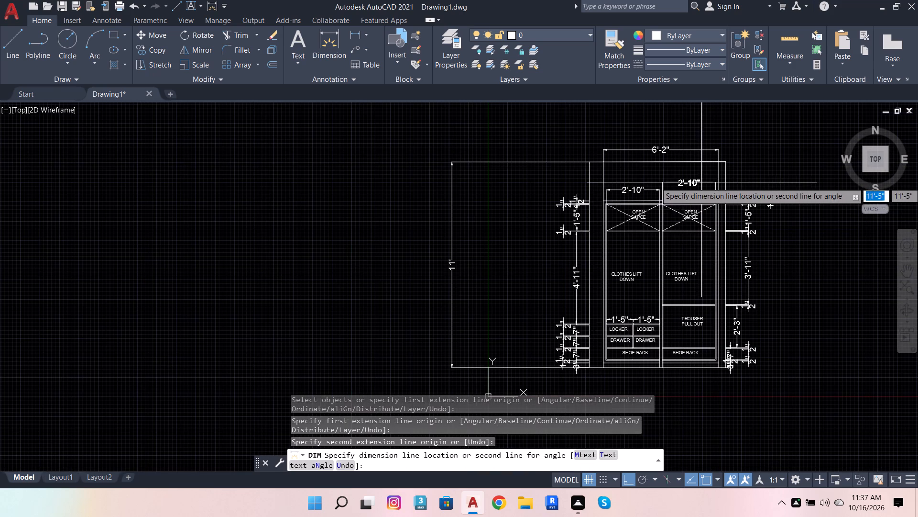
{"action": "scroll", "coordinate": [645, 191], "scroll_direction": "up", "scroll_amount": 3}
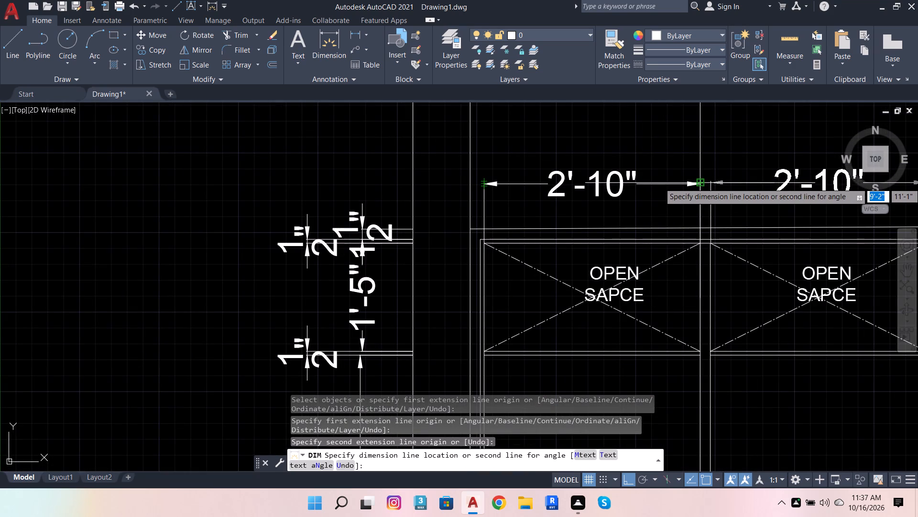
{"action": "left_click", "coordinate": [701, 183]}
Dimension the inner widths of the left and right clothes lift down compartments, placing each dimension above the compartment's label.
{"action": "scroll", "coordinate": [658, 167], "scroll_direction": "down", "scroll_amount": 5}
{"action": "scroll", "coordinate": [658, 204], "scroll_direction": "up", "scroll_amount": 5}
{"action": "scroll", "coordinate": [661, 206], "scroll_direction": "down", "scroll_amount": 2}
{"action": "scroll", "coordinate": [629, 137], "scroll_direction": "up", "scroll_amount": 2}
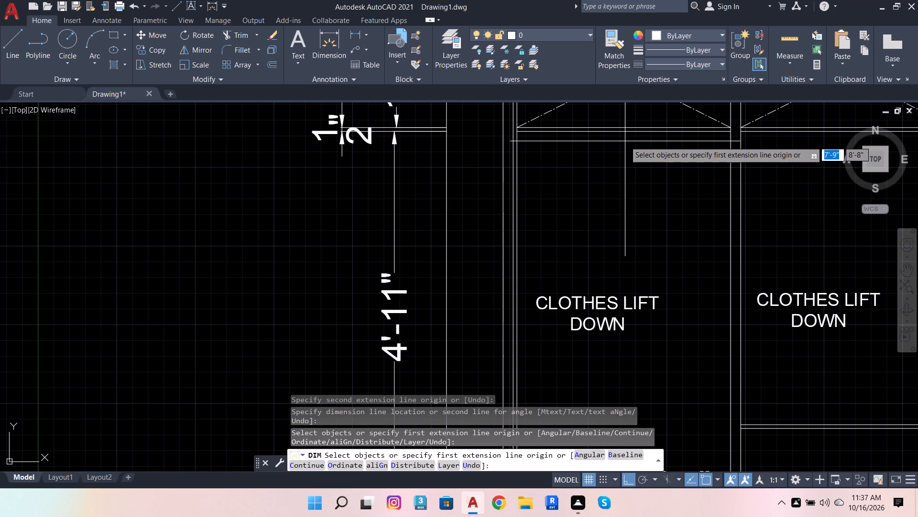
{"action": "left_click", "coordinate": [624, 136]}
{"action": "left_click", "coordinate": [624, 227]}
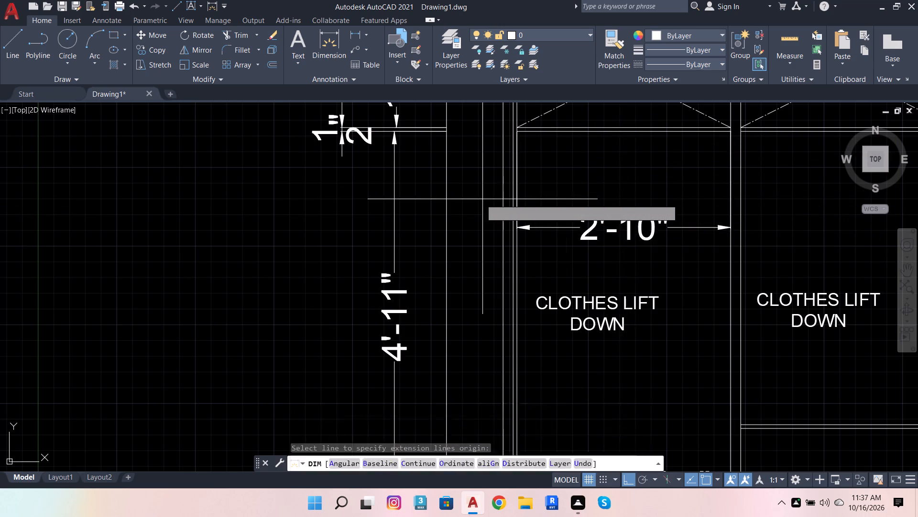
{"action": "scroll", "coordinate": [481, 199], "scroll_direction": "down", "scroll_amount": 3}
{"action": "scroll", "coordinate": [584, 187], "scroll_direction": "up", "scroll_amount": 3}
{"action": "left_click", "coordinate": [556, 174]}
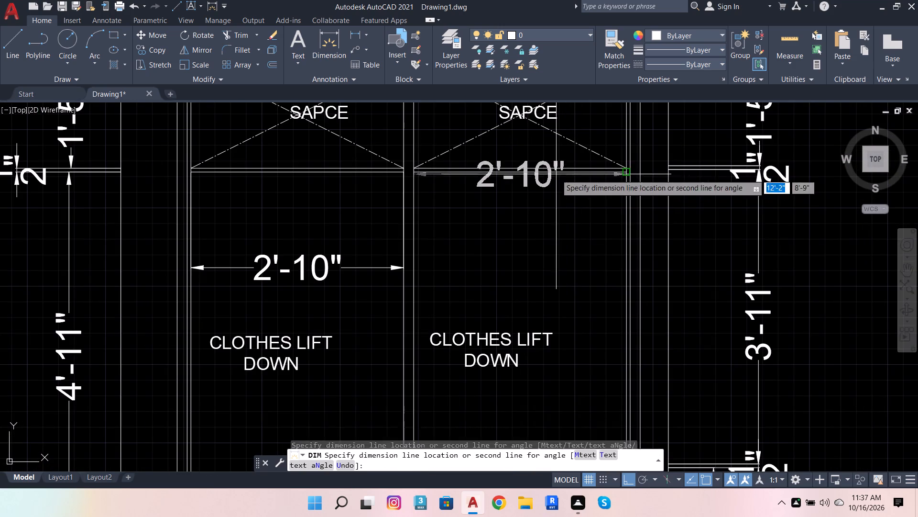
{"action": "left_click", "coordinate": [521, 263]}
Dimension the thickness of the divider between the two lockers, placing it above the locker width dimensions.
{"action": "scroll", "coordinate": [536, 215], "scroll_direction": "down", "scroll_amount": 4}
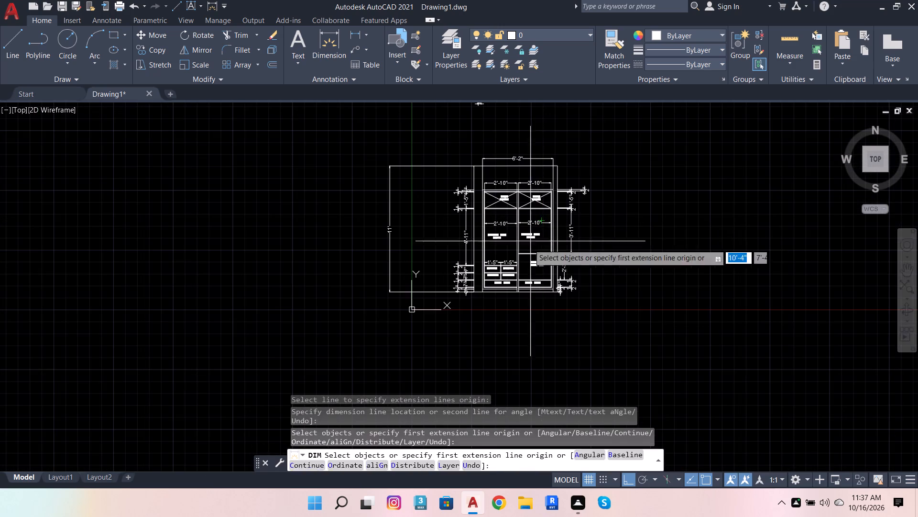
{"action": "scroll", "coordinate": [513, 262], "scroll_direction": "up", "scroll_amount": 3}
{"action": "scroll", "coordinate": [525, 267], "scroll_direction": "down", "scroll_amount": 2}
{"action": "scroll", "coordinate": [504, 269], "scroll_direction": "up", "scroll_amount": 5}
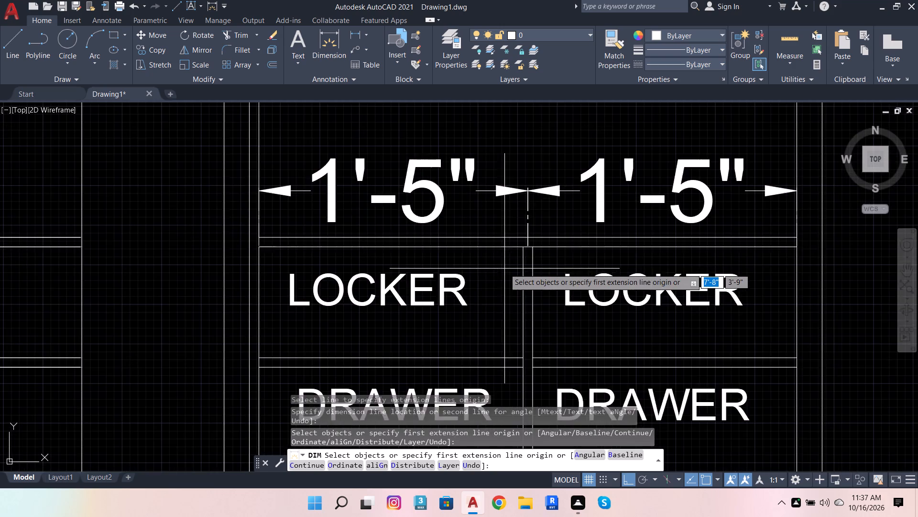
{"action": "scroll", "coordinate": [521, 257], "scroll_direction": "up", "scroll_amount": 3}
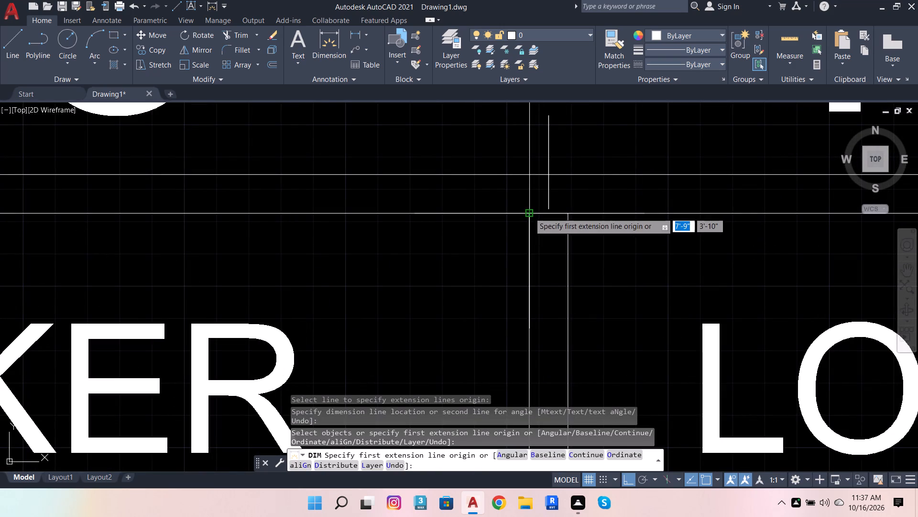
{"action": "left_click", "coordinate": [529, 213]}
{"action": "left_click", "coordinate": [565, 214]}
{"action": "scroll", "coordinate": [563, 252], "scroll_direction": "down", "scroll_amount": 5}
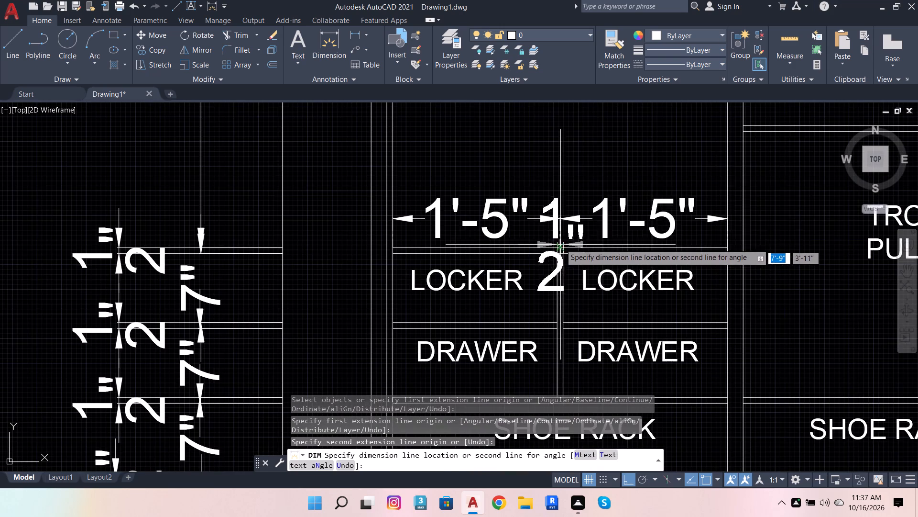
{"action": "left_click", "coordinate": [574, 118]}
Dimension the inner width of the trouser pull out compartment, placing it just below the compartment's top shelf.
{"action": "scroll", "coordinate": [535, 233], "scroll_direction": "down", "scroll_amount": 3}
{"action": "scroll", "coordinate": [529, 243], "scroll_direction": "up", "scroll_amount": 1}
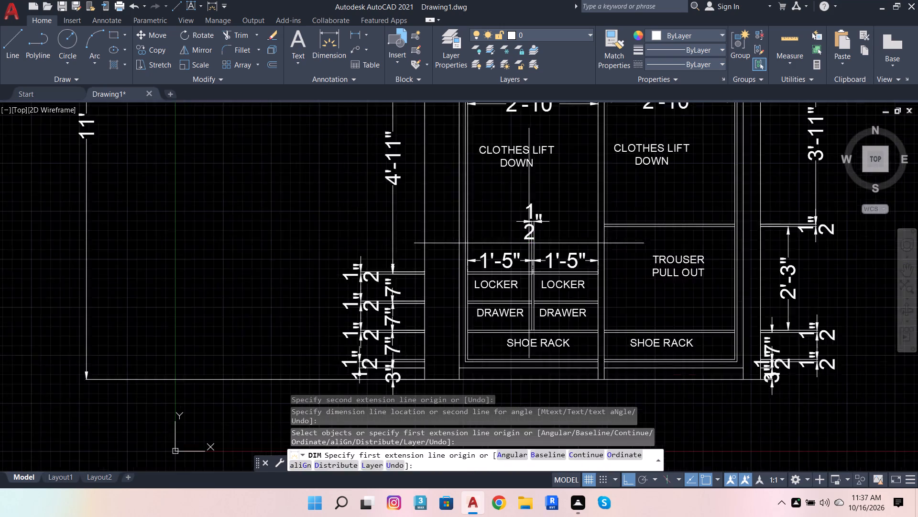
{"action": "scroll", "coordinate": [529, 243], "scroll_direction": "up", "scroll_amount": 1}
{"action": "scroll", "coordinate": [529, 243], "scroll_direction": "down", "scroll_amount": 2}
{"action": "scroll", "coordinate": [615, 244], "scroll_direction": "up", "scroll_amount": 2}
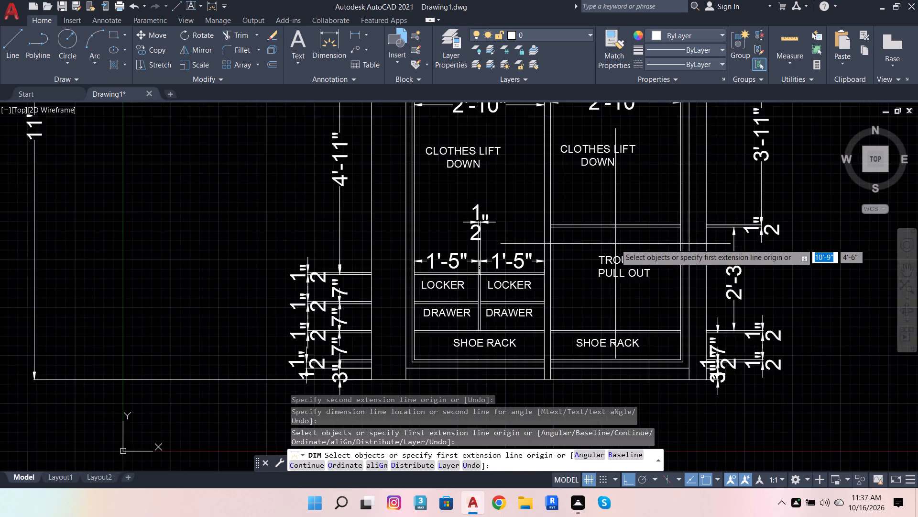
{"action": "scroll", "coordinate": [615, 244], "scroll_direction": "up", "scroll_amount": 1}
{"action": "left_click", "coordinate": [612, 201]}
{"action": "left_click", "coordinate": [608, 217]}
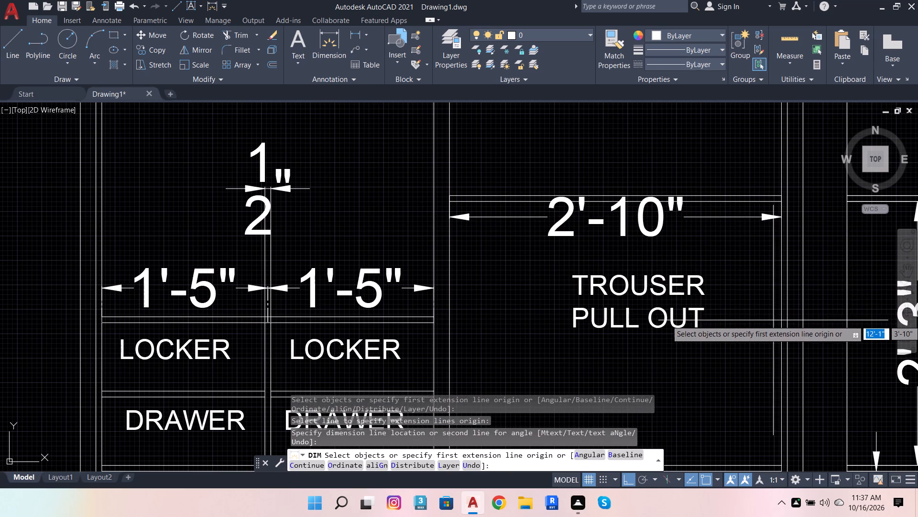
Dimension the clear height of the trouser pull out compartment, placing it inside the compartment beside the label.
{"action": "left_click", "coordinate": [783, 202]}
{"action": "scroll", "coordinate": [783, 202], "scroll_direction": "down", "scroll_amount": 3}
{"action": "scroll", "coordinate": [767, 257], "scroll_direction": "up", "scroll_amount": 3}
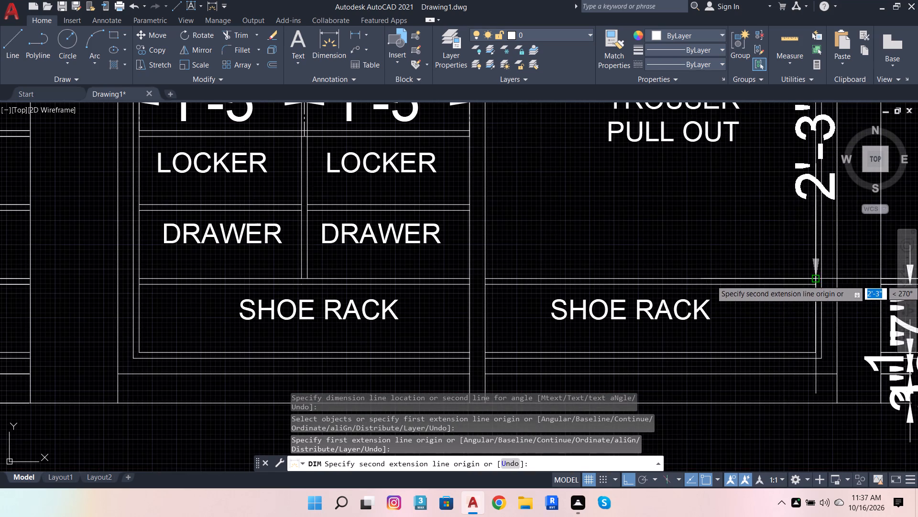
{"action": "scroll", "coordinate": [819, 279], "scroll_direction": "up", "scroll_amount": 1}
{"action": "left_click", "coordinate": [816, 278]}
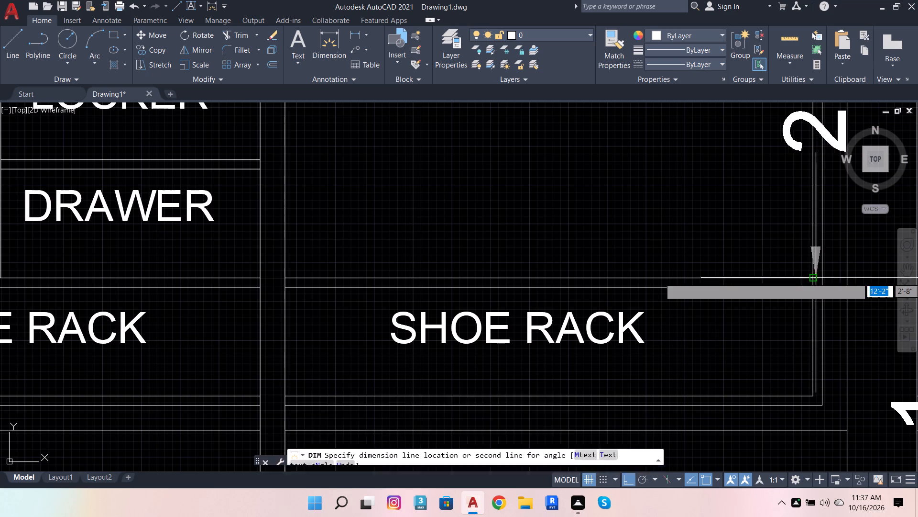
{"action": "scroll", "coordinate": [817, 274], "scroll_direction": "down", "scroll_amount": 4}
{"action": "scroll", "coordinate": [796, 266], "scroll_direction": "up", "scroll_amount": 2}
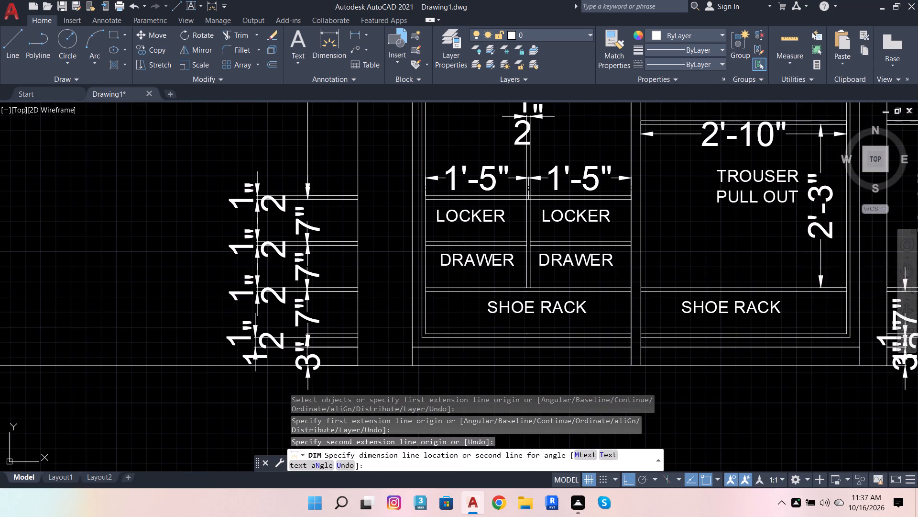
{"action": "left_click", "coordinate": [821, 258]}
Dimension the thickness of the central partition between the open-space compartments, placing it above their width dimensions, and end dimensioning.
{"action": "scroll", "coordinate": [716, 261], "scroll_direction": "down", "scroll_amount": 3}
{"action": "scroll", "coordinate": [741, 174], "scroll_direction": "up", "scroll_amount": 3}
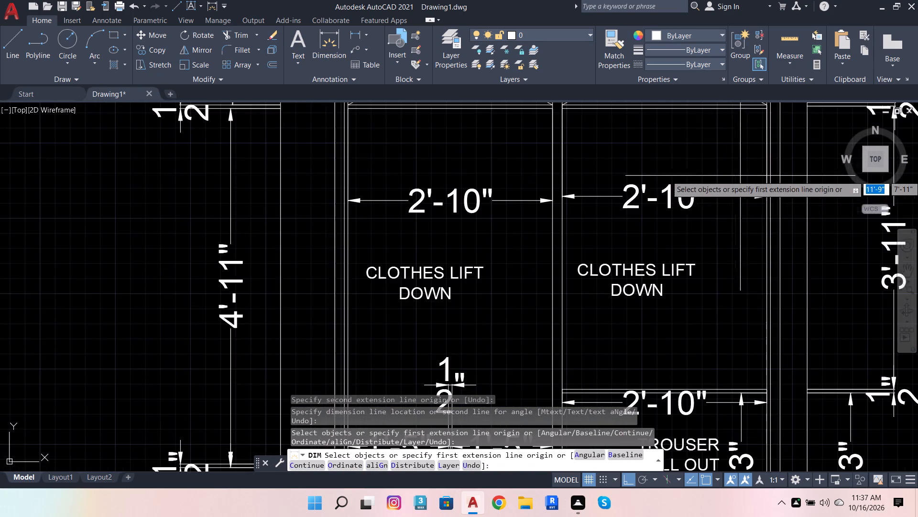
{"action": "scroll", "coordinate": [769, 210], "scroll_direction": "down", "scroll_amount": 1}
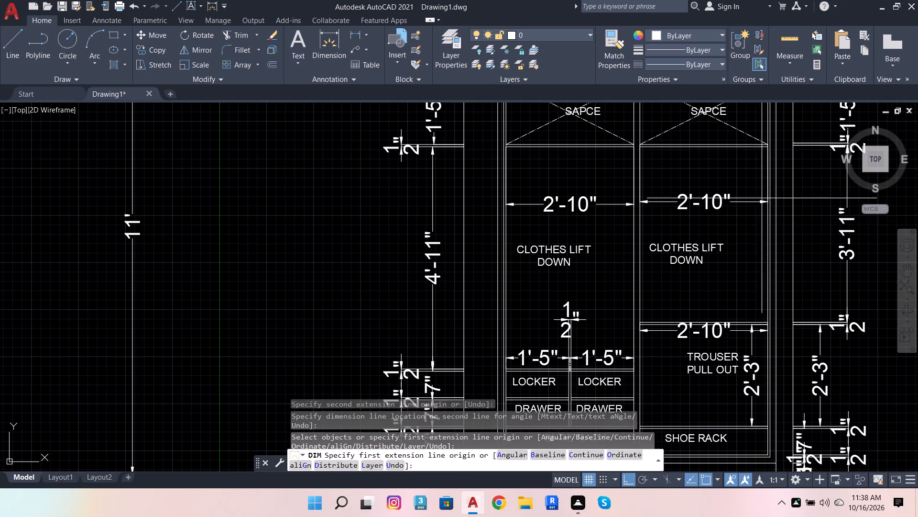
{"action": "scroll", "coordinate": [764, 225], "scroll_direction": "down", "scroll_amount": 3}
{"action": "scroll", "coordinate": [714, 148], "scroll_direction": "up", "scroll_amount": 4}
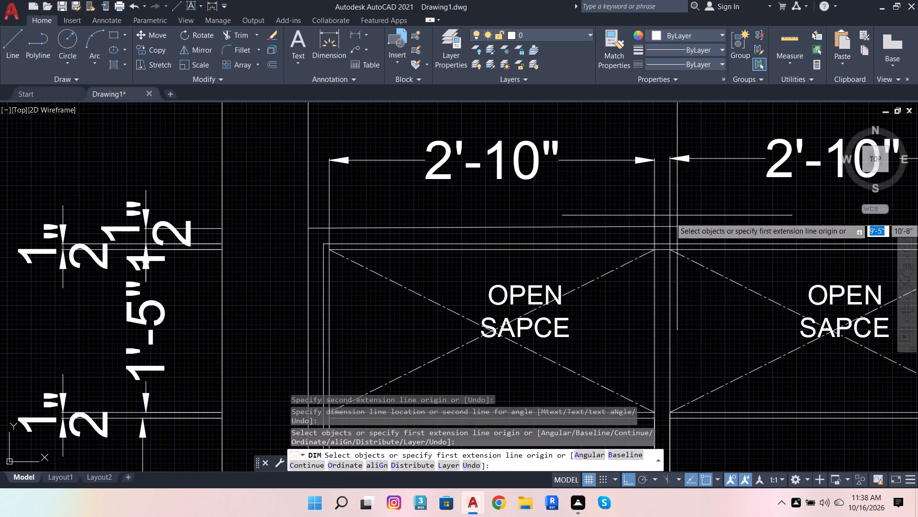
{"action": "scroll", "coordinate": [653, 247], "scroll_direction": "up", "scroll_amount": 4}
{"action": "left_click", "coordinate": [658, 257]}
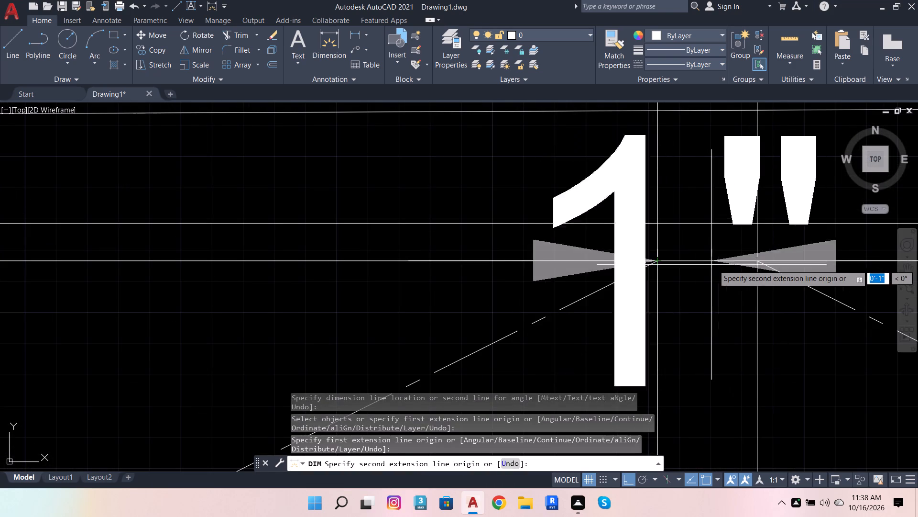
{"action": "left_click", "coordinate": [758, 262]}
{"action": "scroll", "coordinate": [748, 279], "scroll_direction": "down", "scroll_amount": 6}
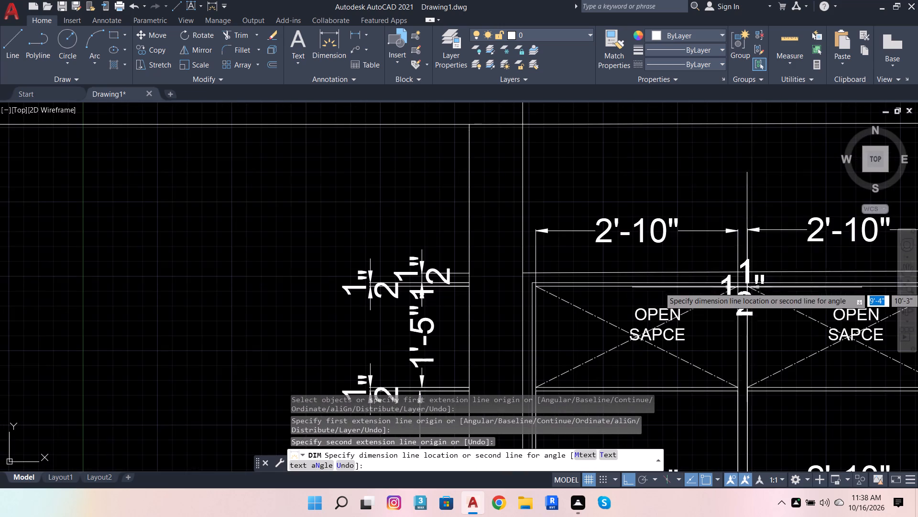
{"action": "left_click", "coordinate": [766, 192]}
{"action": "scroll", "coordinate": [515, 271], "scroll_direction": "down", "scroll_amount": 5}
{"action": "key", "text": "Escape"}
Review the labels and dimensions across the wardrobe elevation.
{"action": "scroll", "coordinate": [525, 267], "scroll_direction": "up", "scroll_amount": 2}
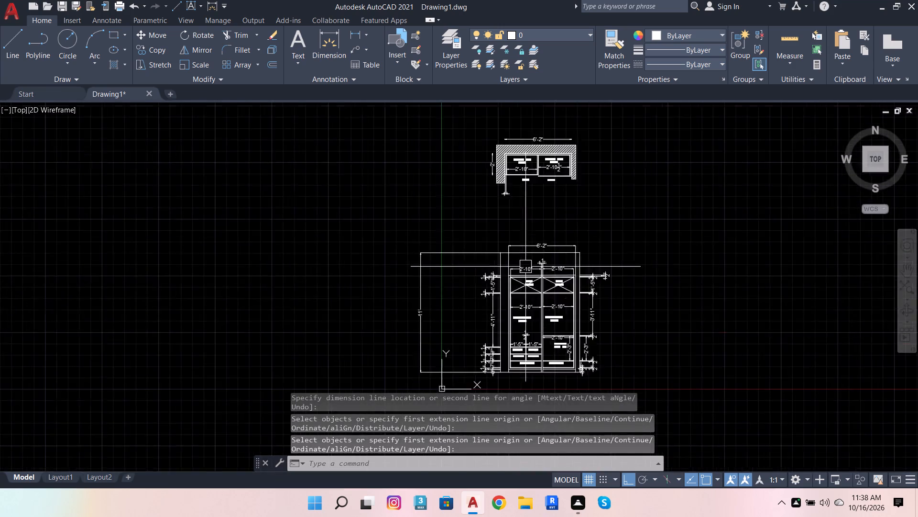
{"action": "scroll", "coordinate": [525, 267], "scroll_direction": "up", "scroll_amount": 2}
{"action": "scroll", "coordinate": [741, 130], "scroll_direction": "down", "scroll_amount": 4}
{"action": "scroll", "coordinate": [751, 151], "scroll_direction": "up", "scroll_amount": 2}
{"action": "scroll", "coordinate": [667, 207], "scroll_direction": "up", "scroll_amount": 2}
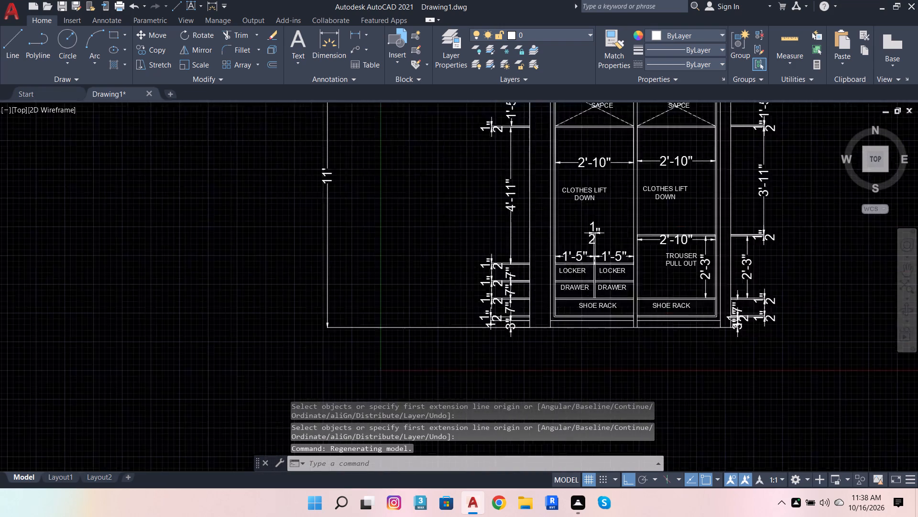
{"action": "scroll", "coordinate": [667, 208], "scroll_direction": "up", "scroll_amount": 2}
{"action": "scroll", "coordinate": [677, 211], "scroll_direction": "down", "scroll_amount": 3}
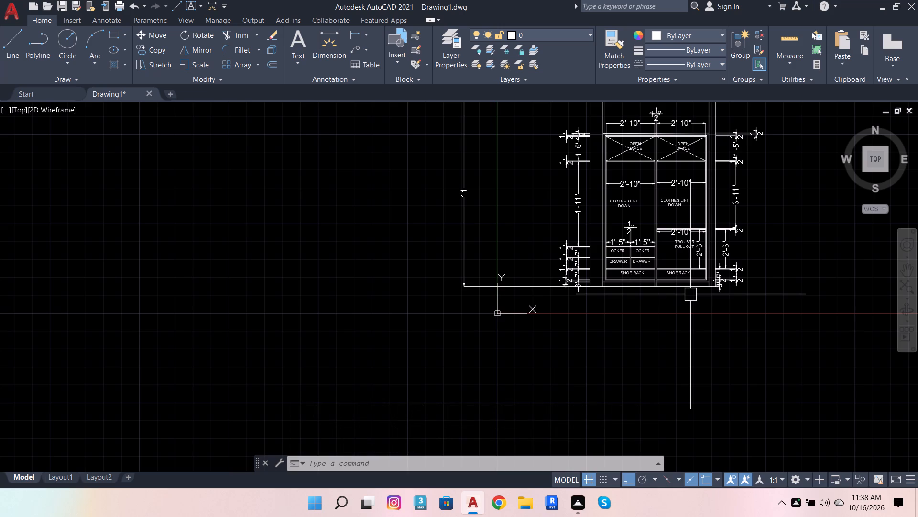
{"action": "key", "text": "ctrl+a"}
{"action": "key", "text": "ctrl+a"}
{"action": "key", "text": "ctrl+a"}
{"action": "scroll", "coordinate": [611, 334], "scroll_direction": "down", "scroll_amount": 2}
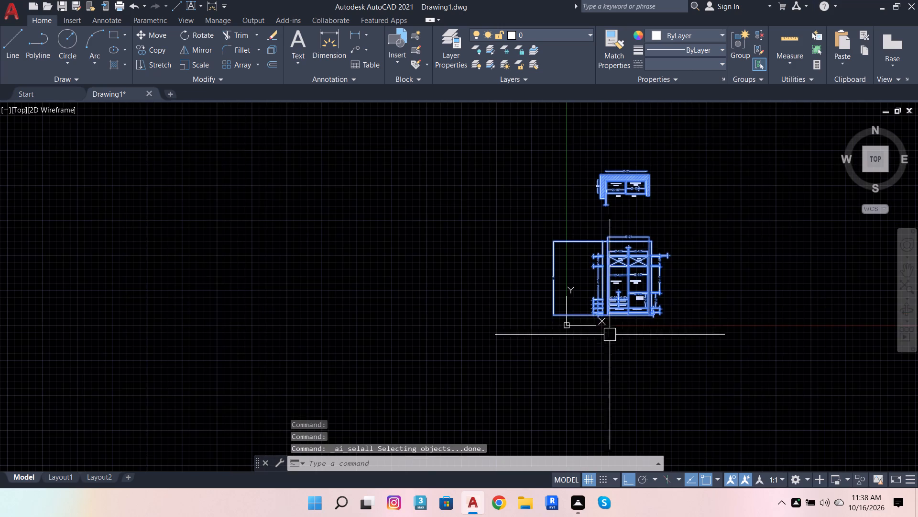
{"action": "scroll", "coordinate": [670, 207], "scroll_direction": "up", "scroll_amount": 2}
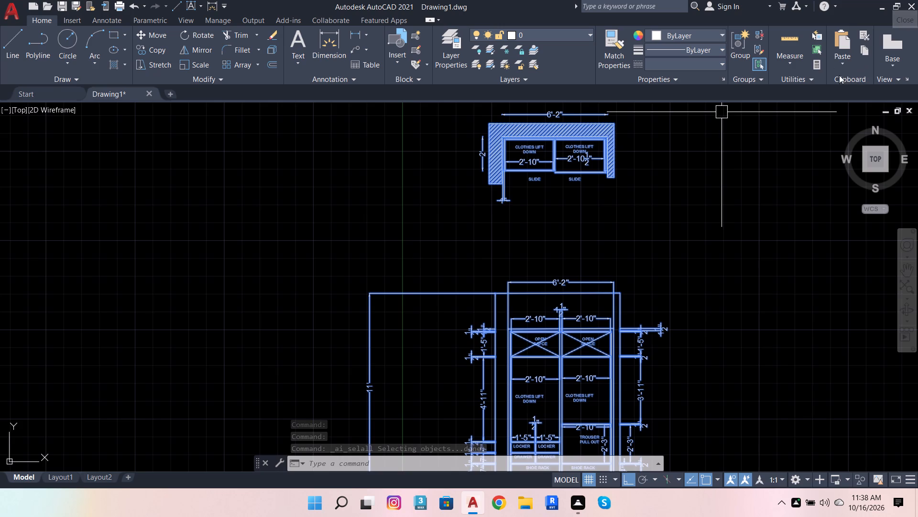
Close the program, choose to save the changes, and set the save location to the work folder inside fuji interior on New Volume (D:).
{"action": "left_click", "coordinate": [917, 0]}
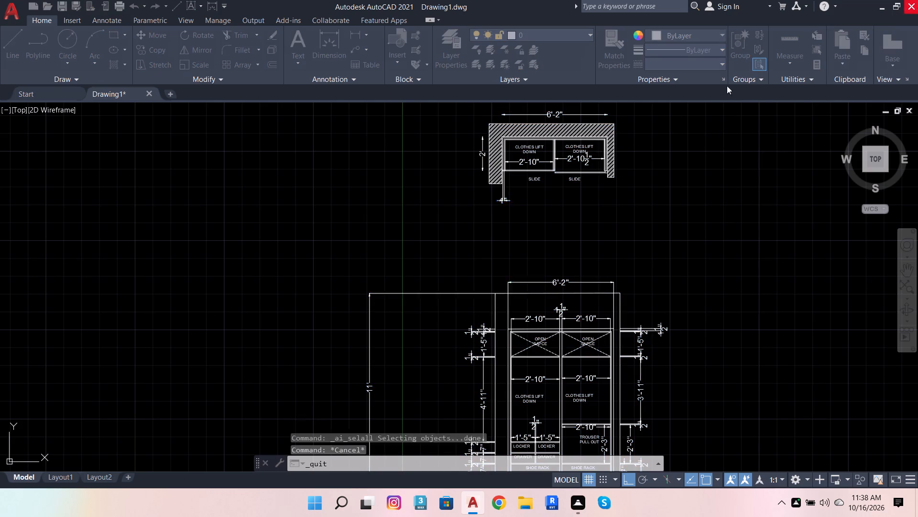
{"action": "left_click", "coordinate": [411, 272]}
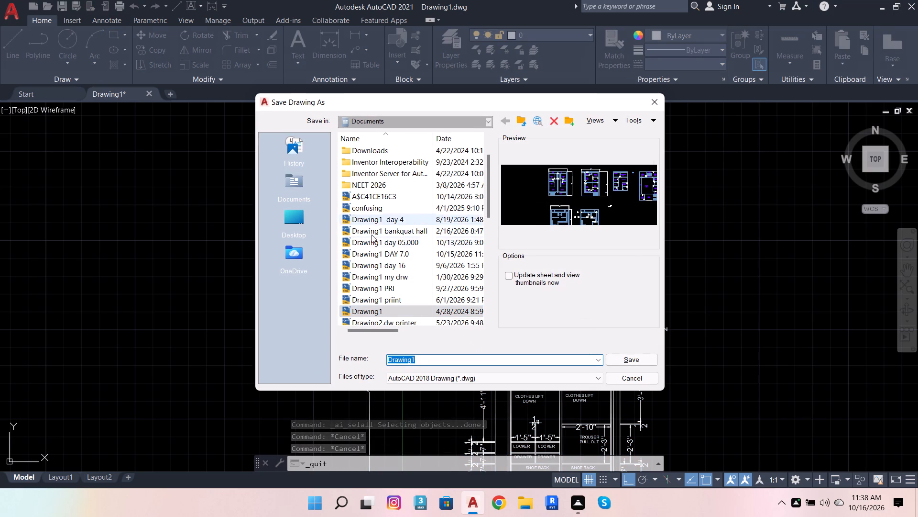
{"action": "left_click", "coordinate": [288, 218]}
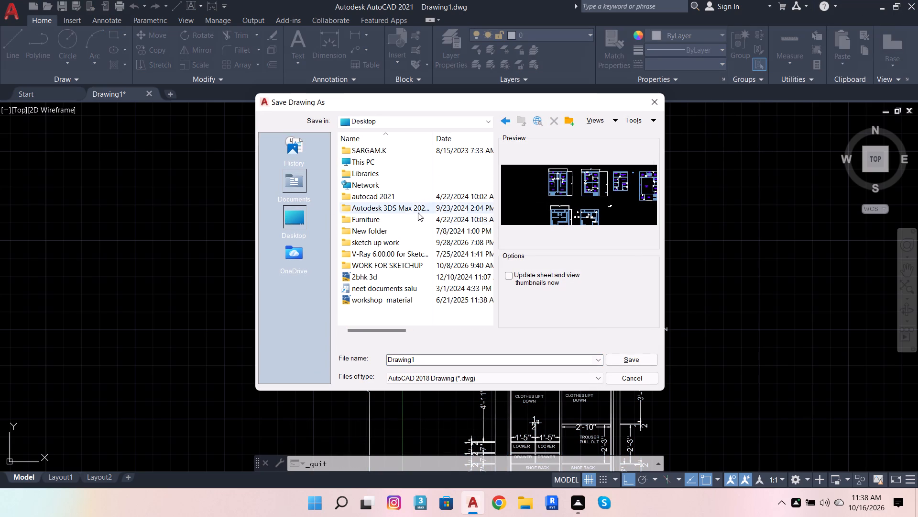
{"action": "left_click", "coordinate": [425, 166]}
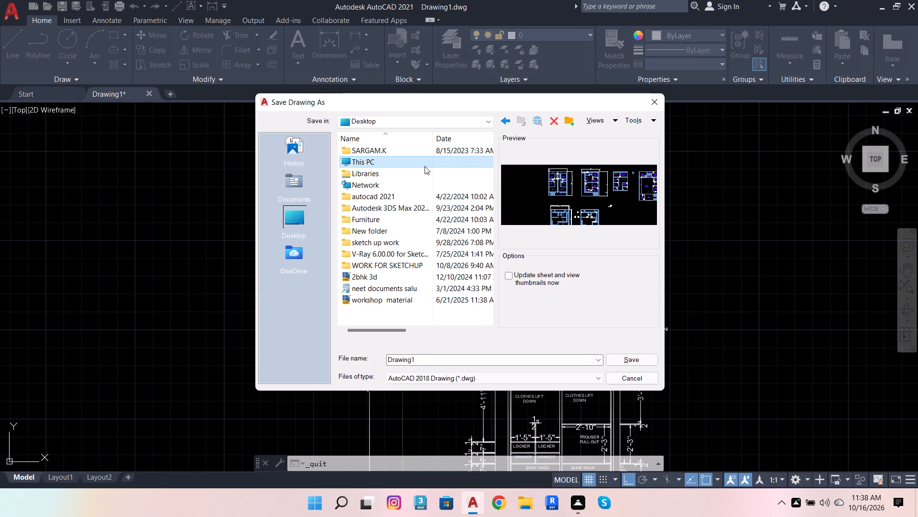
{"action": "double_click", "coordinate": [425, 166]}
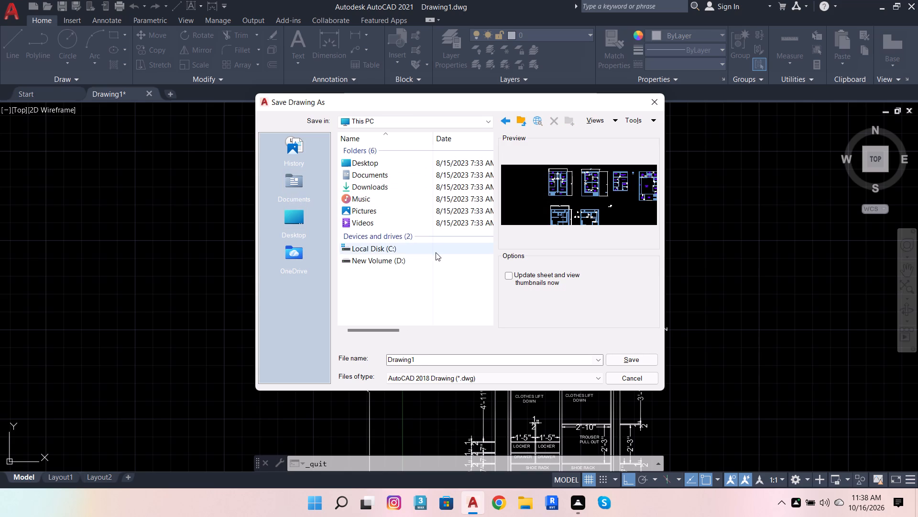
{"action": "double_click", "coordinate": [422, 260]}
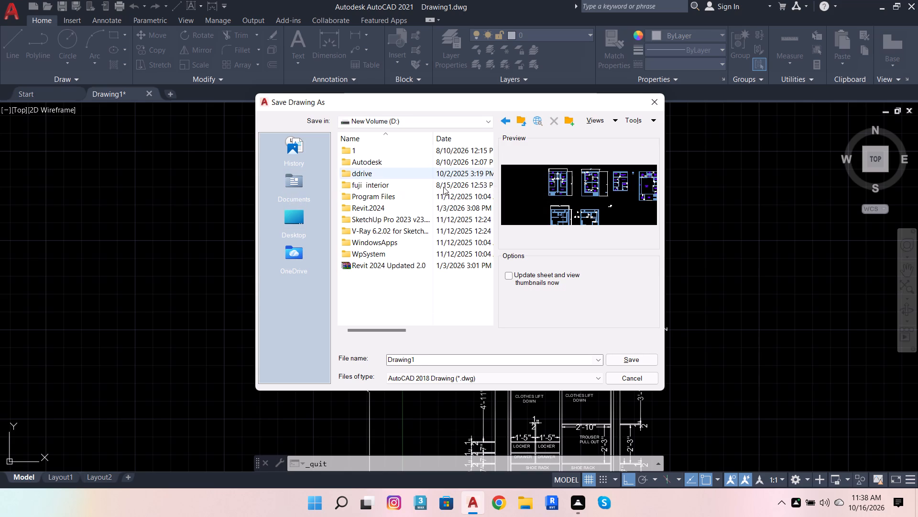
{"action": "double_click", "coordinate": [443, 190]}
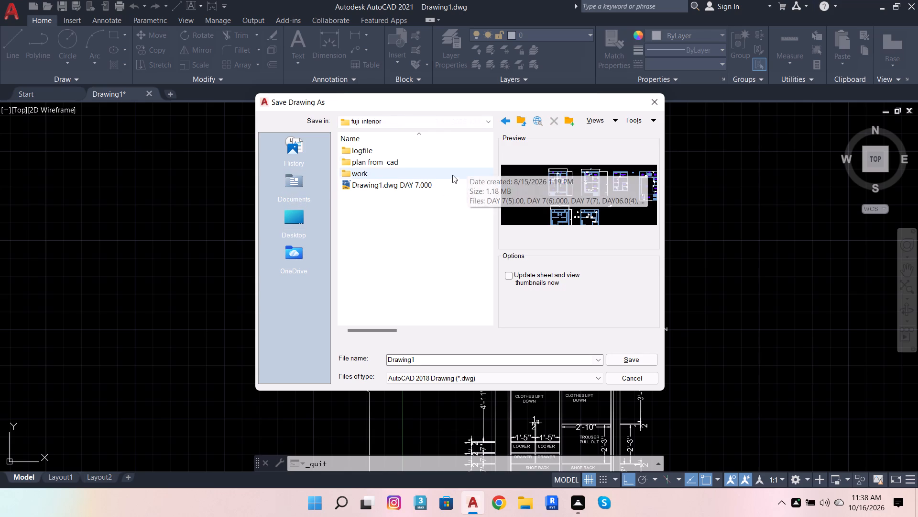
{"action": "double_click", "coordinate": [448, 178]}
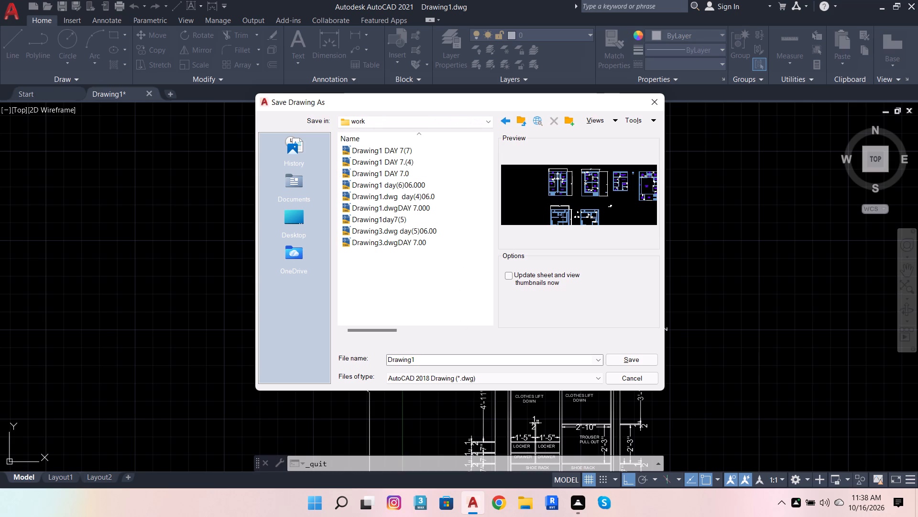
Name the drawing Drawing1DAY8(1) and save it as an AutoCAD 2018 drawing.
{"action": "left_click", "coordinate": [492, 358]}
{"action": "left_click", "coordinate": [492, 358]}
{"action": "left_click", "coordinate": [483, 360]}
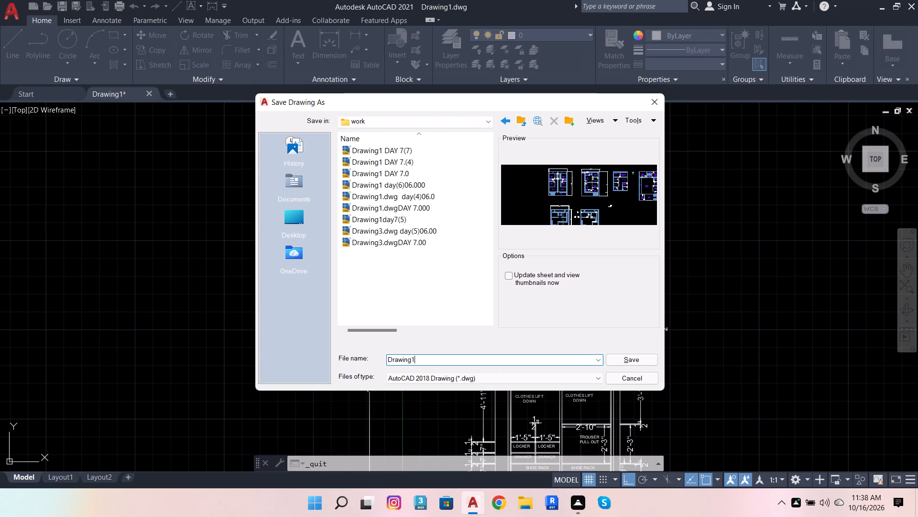
{"action": "type", "text": "DA"}
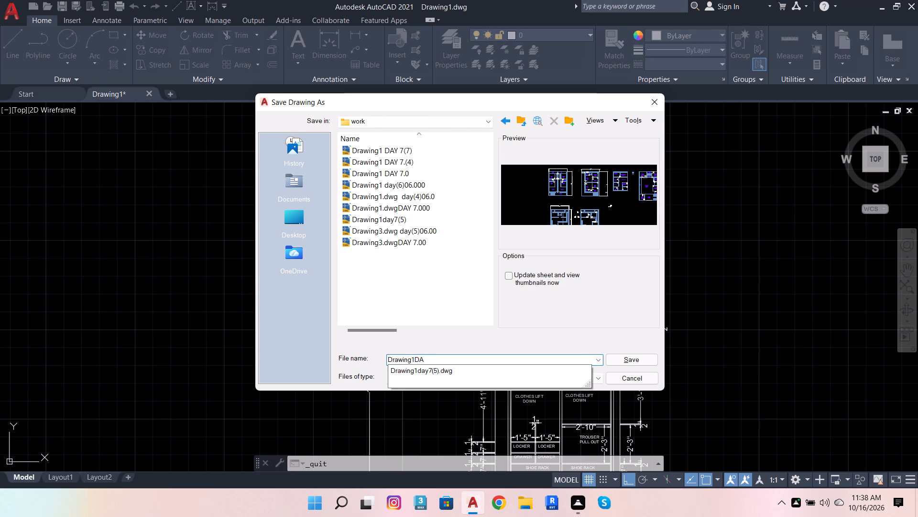
{"action": "key", "text": "y"}
{"action": "key", "text": "shift+parenleft"}
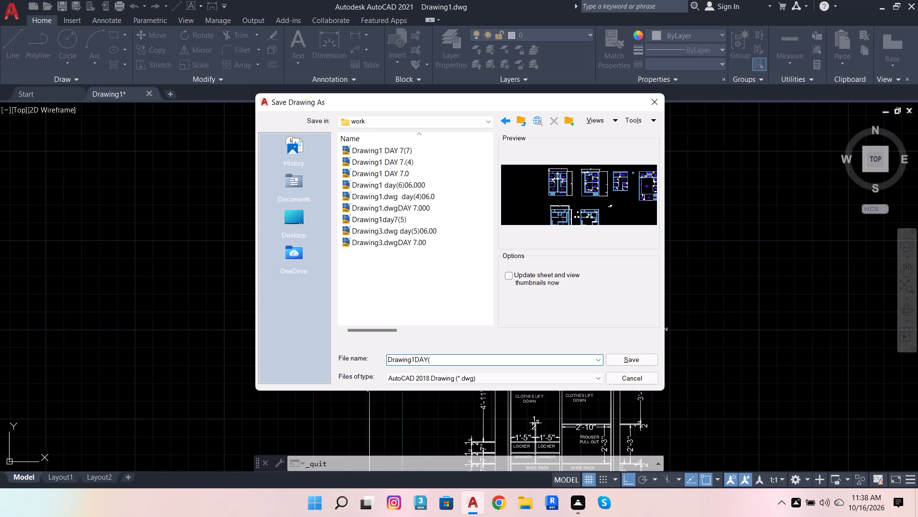
{"action": "key", "text": "BackSpace"}
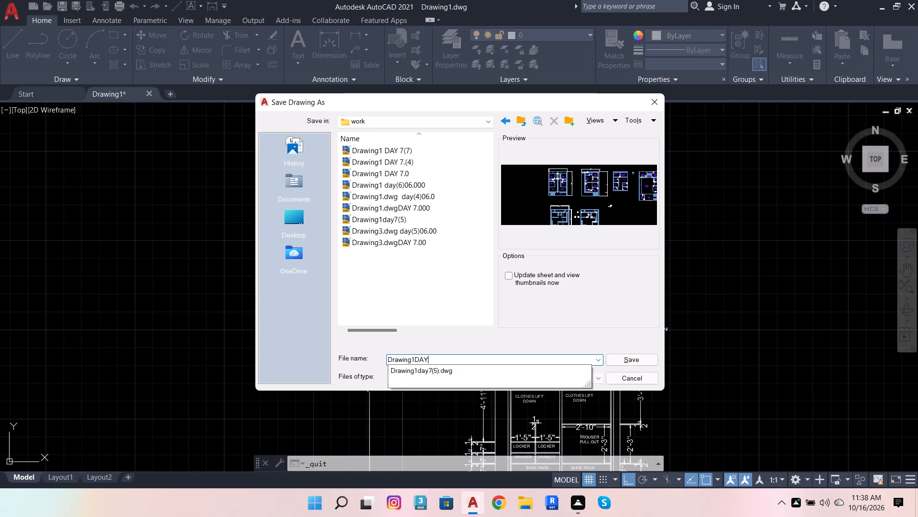
{"action": "key", "text": "8"}
{"action": "key", "text": "shift+parenleft"}
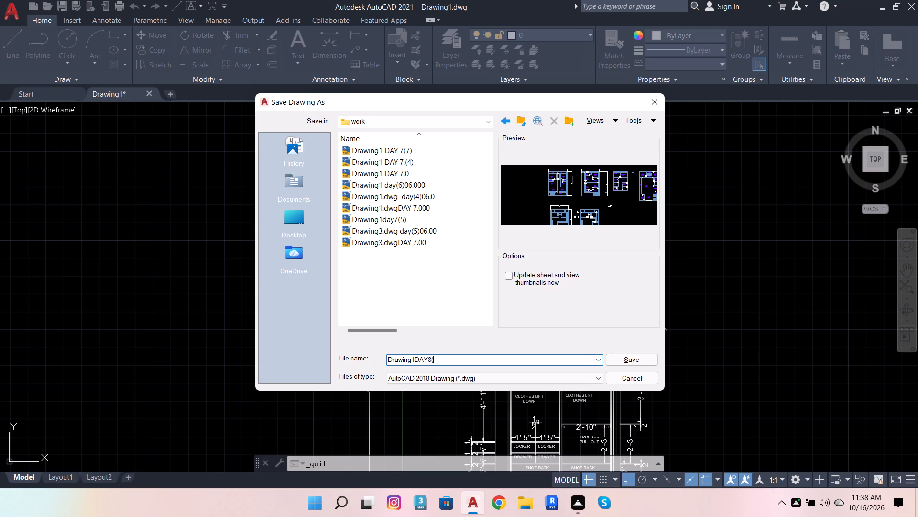
{"action": "key", "text": "1"}
{"action": "key", "text": "shift+parenright"}
{"action": "left_click", "coordinate": [622, 355]}
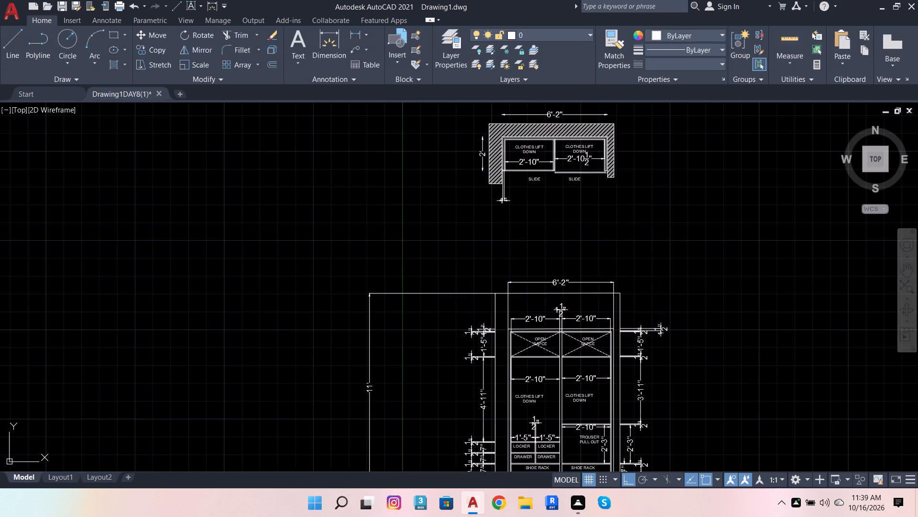
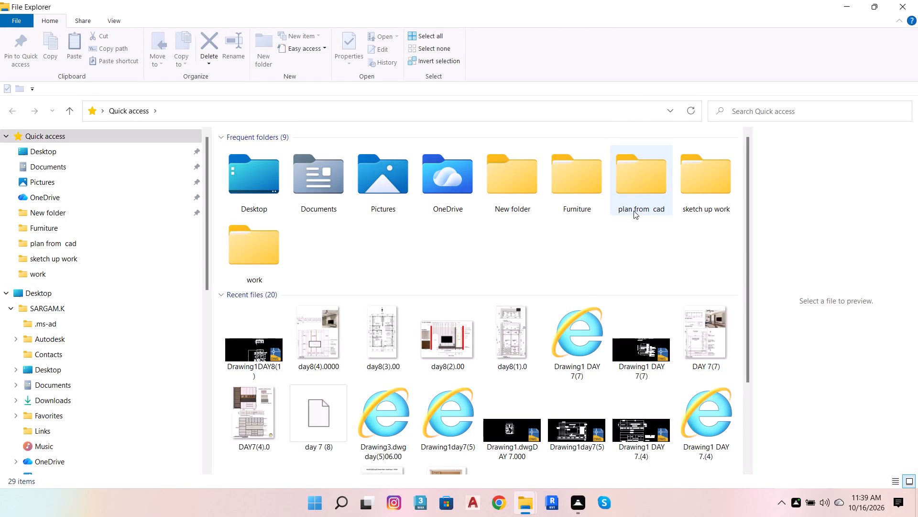
Look through the work folder's file list for the saved drawing Drawing1DAY8(1), and close the folder window.
{"action": "double_click", "coordinate": [252, 259]}
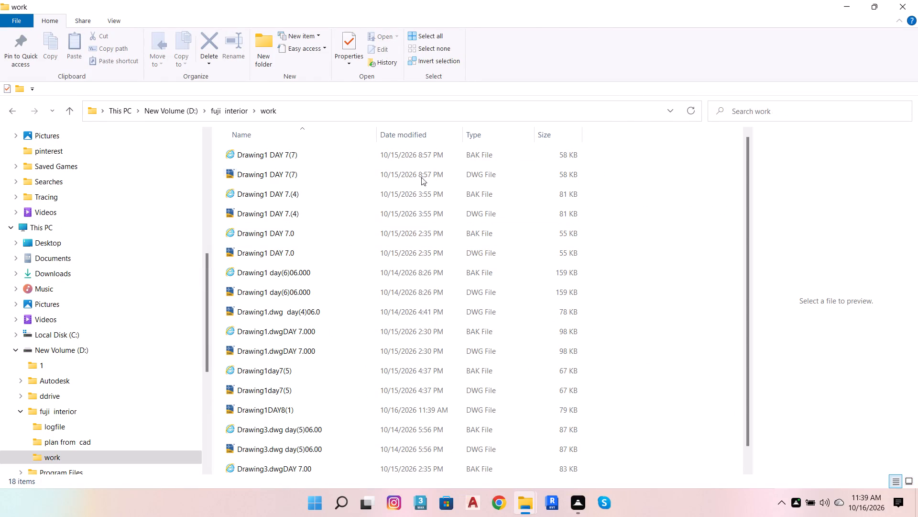
{"action": "scroll", "coordinate": [435, 167], "scroll_direction": "down", "scroll_amount": 4}
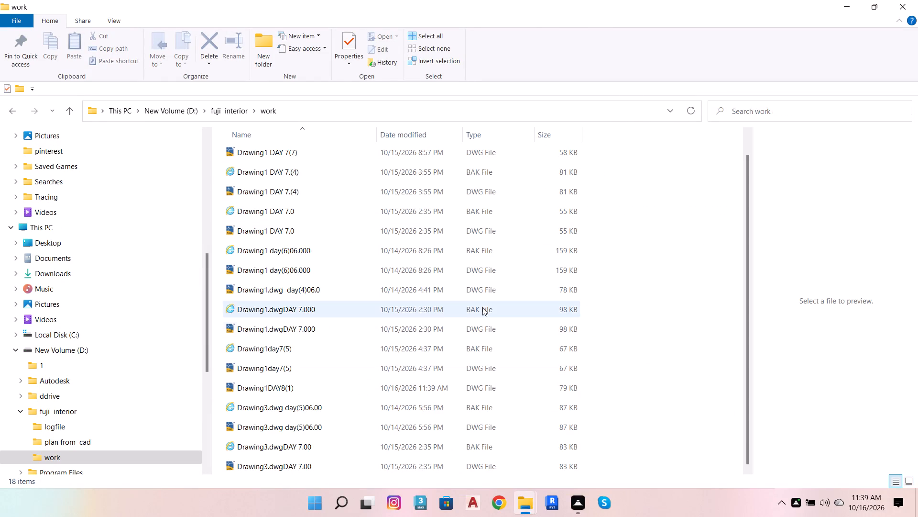
{"action": "scroll", "coordinate": [448, 196], "scroll_direction": "up", "scroll_amount": 5}
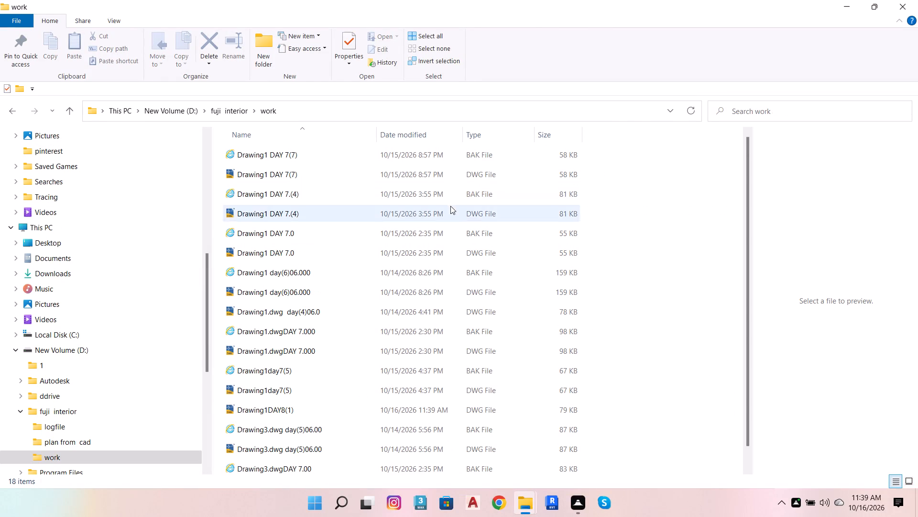
{"action": "scroll", "coordinate": [459, 224], "scroll_direction": "down", "scroll_amount": 6}
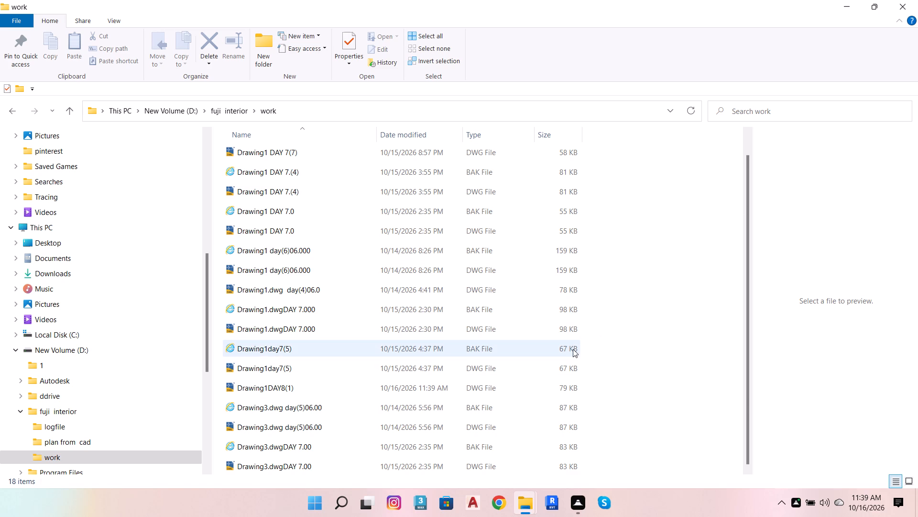
{"action": "scroll", "coordinate": [568, 344], "scroll_direction": "down", "scroll_amount": 4}
{"action": "left_click", "coordinate": [917, 0]}
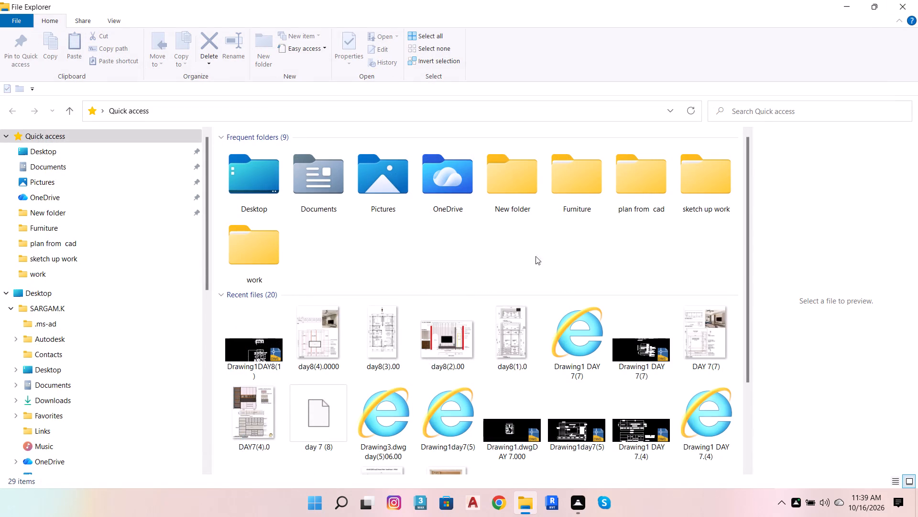
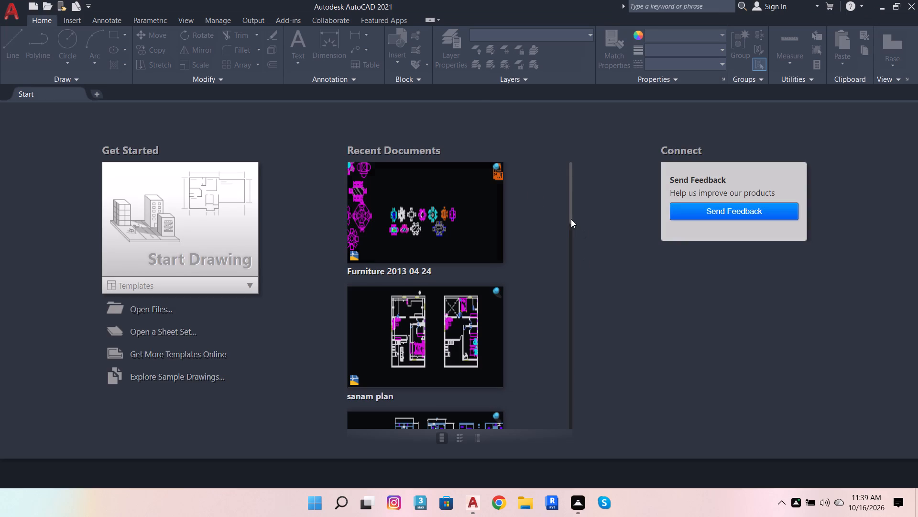
Start a new blank drawing.
{"action": "left_click", "coordinate": [216, 206]}
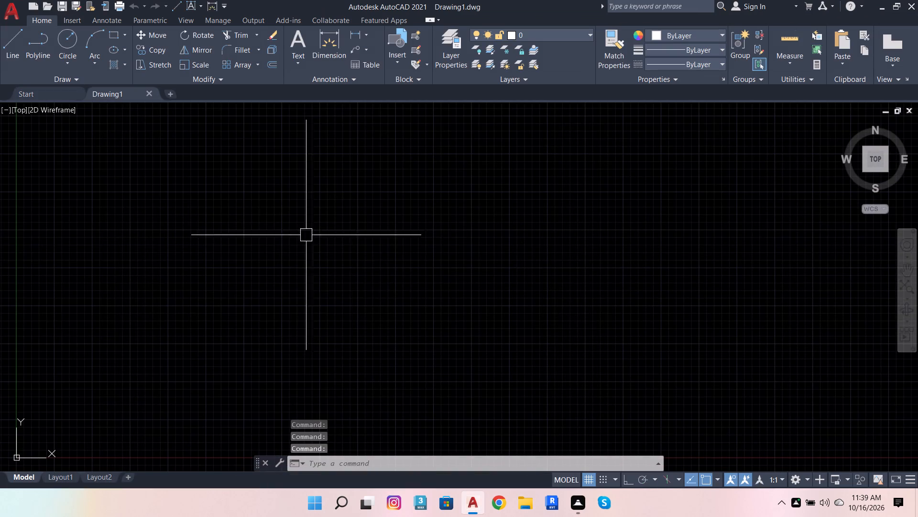
Check the file opening and saving options of the new drawing and accept them.
{"action": "left_click", "coordinate": [347, 460]}
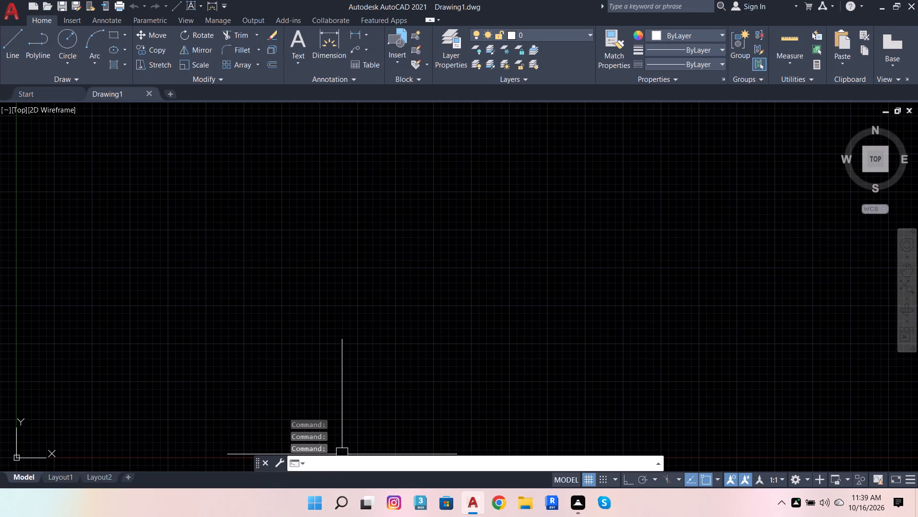
{"action": "type", "text": "OP"}
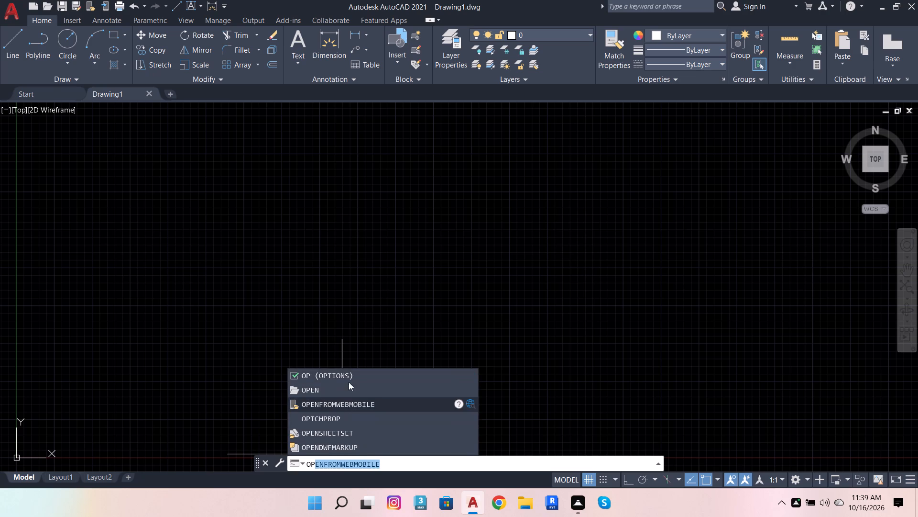
{"action": "left_click", "coordinate": [348, 376]}
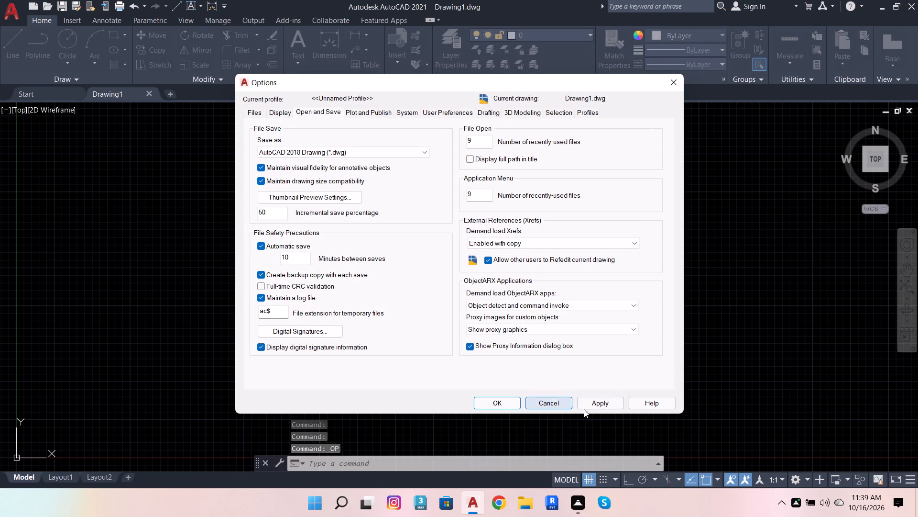
{"action": "left_click", "coordinate": [599, 404]}
{"action": "left_click", "coordinate": [491, 405]}
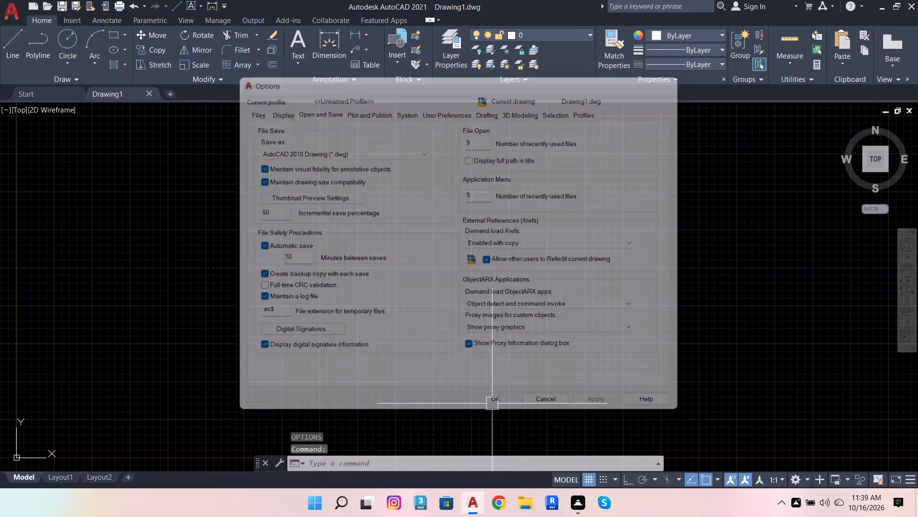
Configure the drawing units to Architectural length with a precision of 0'-0 1/2".
{"action": "left_click", "coordinate": [426, 467]}
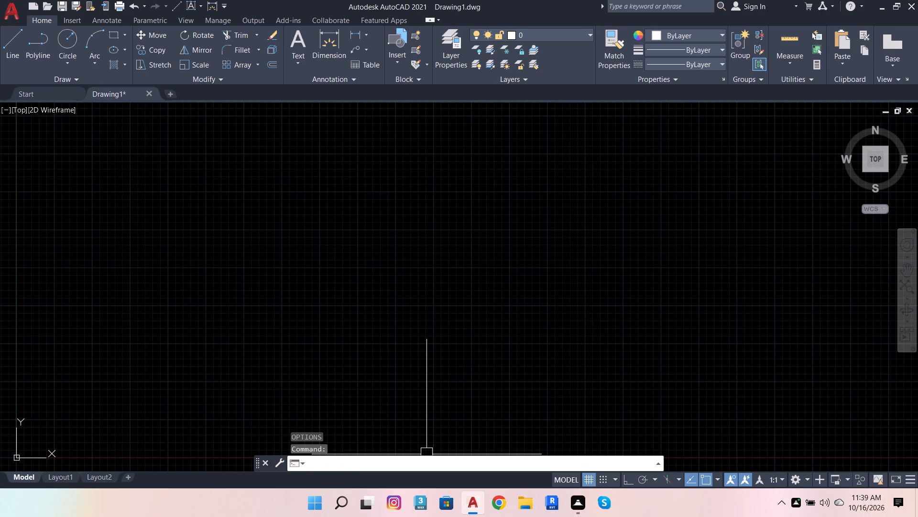
{"action": "type", "text": "UN"}
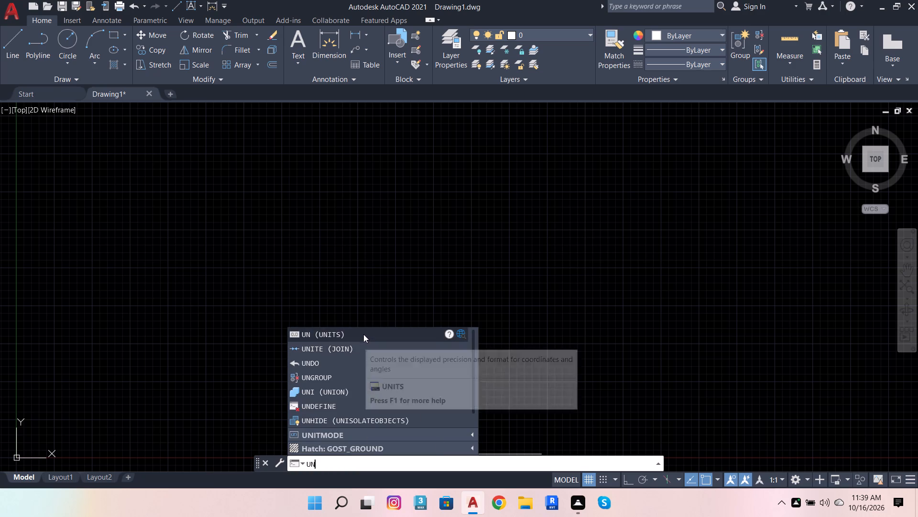
{"action": "left_click", "coordinate": [363, 334]}
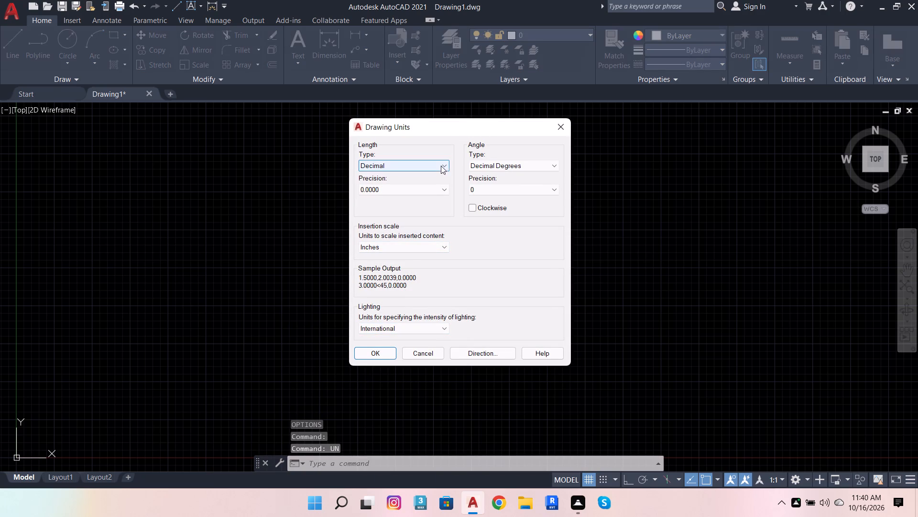
{"action": "left_click", "coordinate": [441, 166]}
{"action": "left_click", "coordinate": [444, 177]}
{"action": "left_click", "coordinate": [421, 189]}
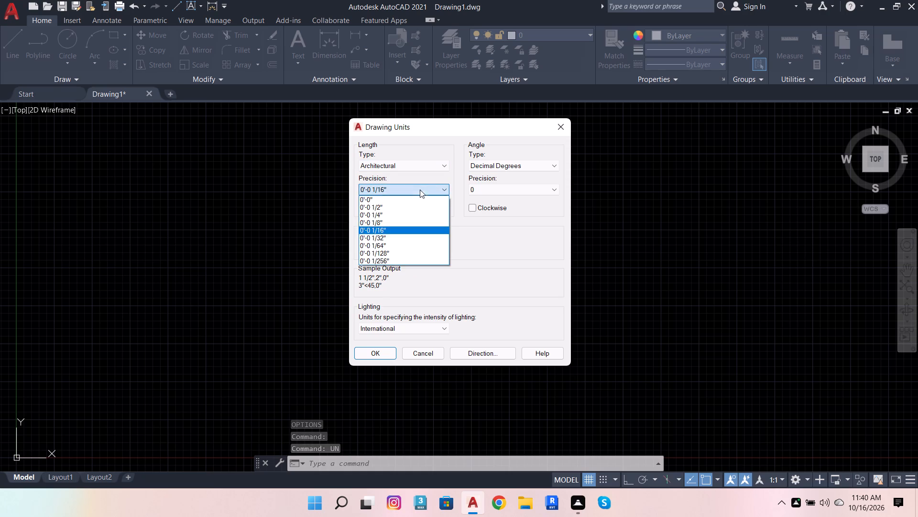
{"action": "left_click", "coordinate": [414, 200]}
{"action": "left_click", "coordinate": [413, 189]}
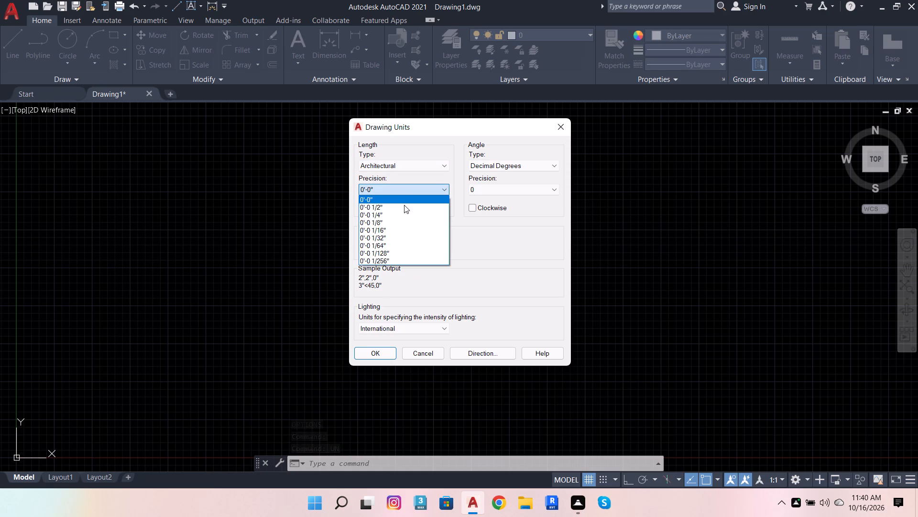
{"action": "left_click", "coordinate": [403, 208]}
{"action": "left_click", "coordinate": [367, 356]}
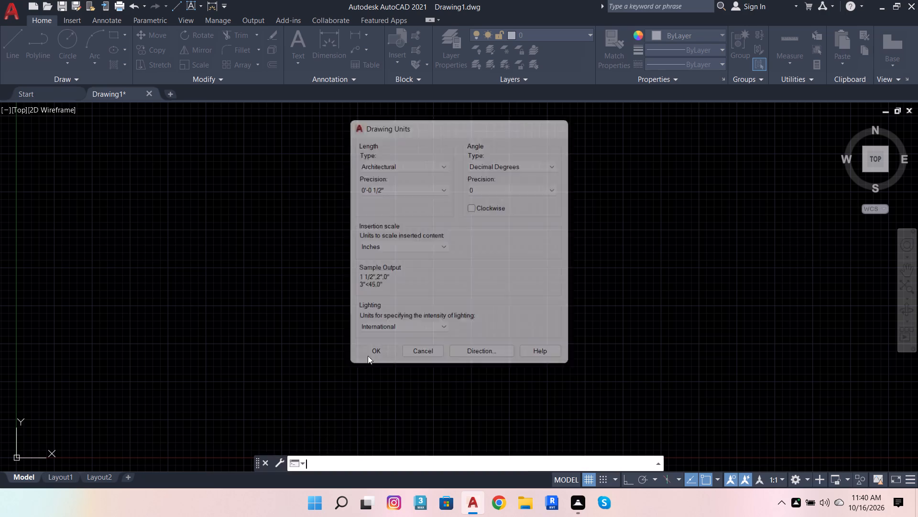
Set the model space limits from the default lower-left corner to 30',50' and apply Zoom All.
{"action": "left_click", "coordinate": [348, 469]}
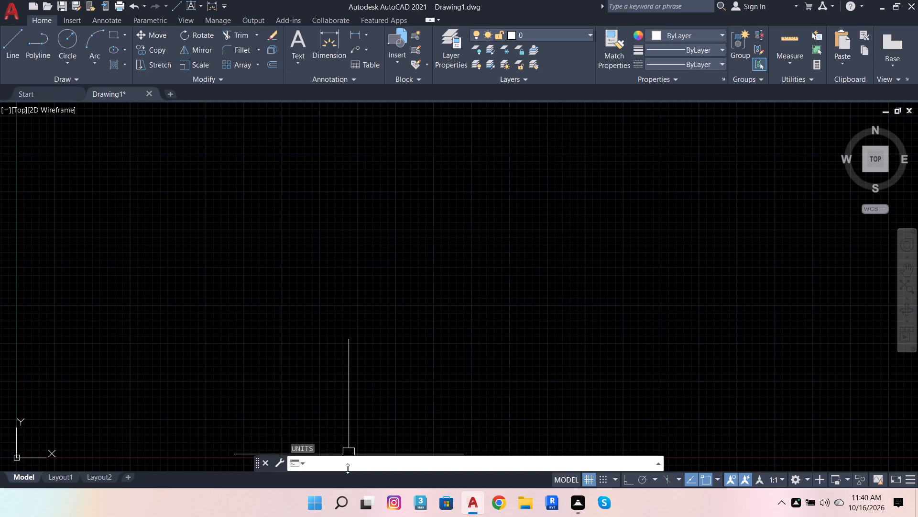
{"action": "type", "text": "LII"}
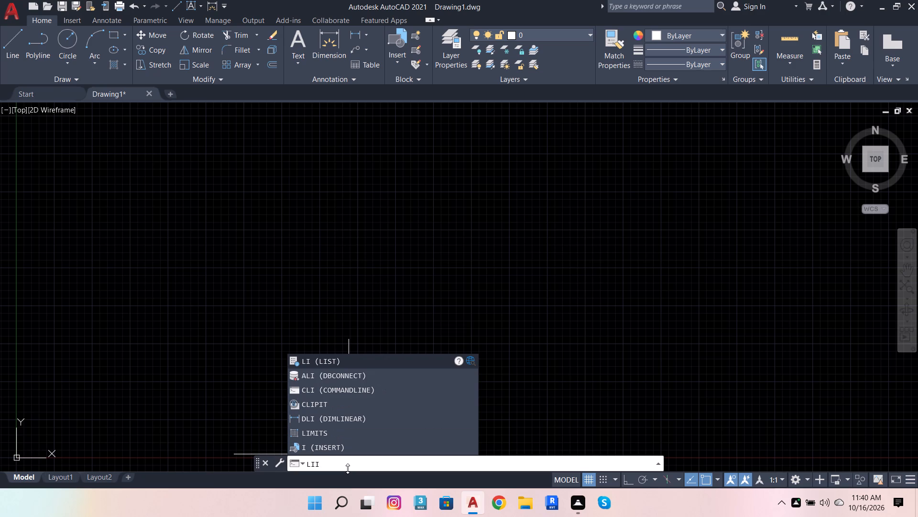
{"action": "key", "text": "BackSpace"}
{"action": "type", "text": "MIT"}
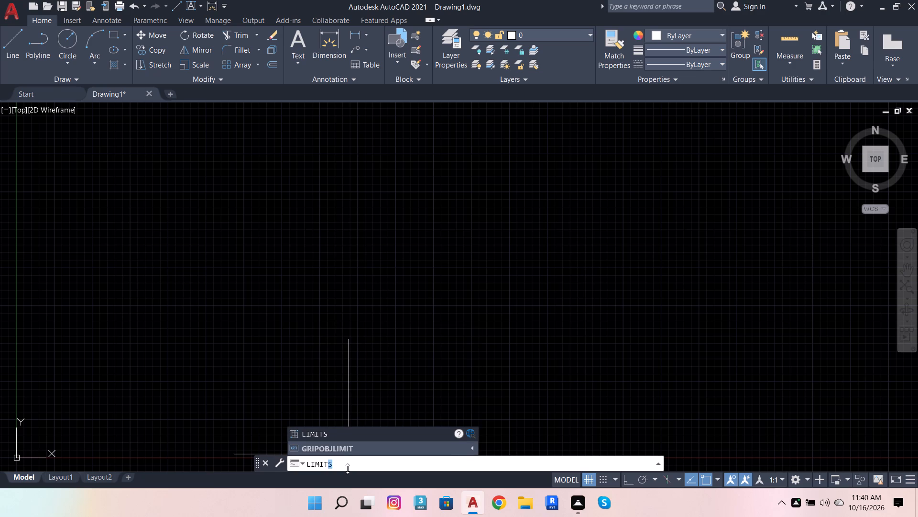
{"action": "key", "text": "s"}
{"action": "key", "text": "Return"}
{"action": "key", "text": "Return"}
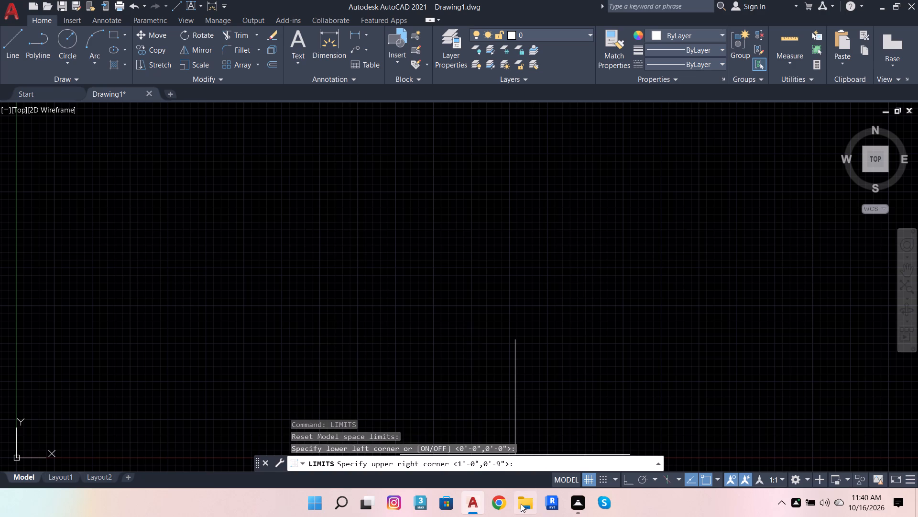
{"action": "left_click", "coordinate": [530, 460]}
{"action": "type", "text": "30',50'"}
{"action": "key", "text": "Return"}
{"action": "key", "text": "z"}
{"action": "key", "text": "Return"}
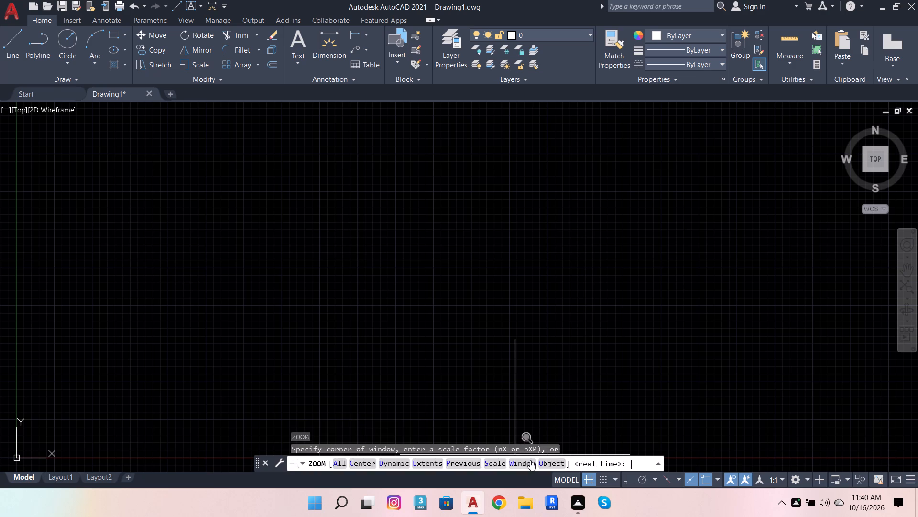
{"action": "key", "text": "a"}
{"action": "key", "text": "Return"}
With Ortho on, draw a 9" horizontal line segment from a point above and to the right of the origin.
{"action": "scroll", "coordinate": [272, 340], "scroll_direction": "down", "scroll_amount": 2}
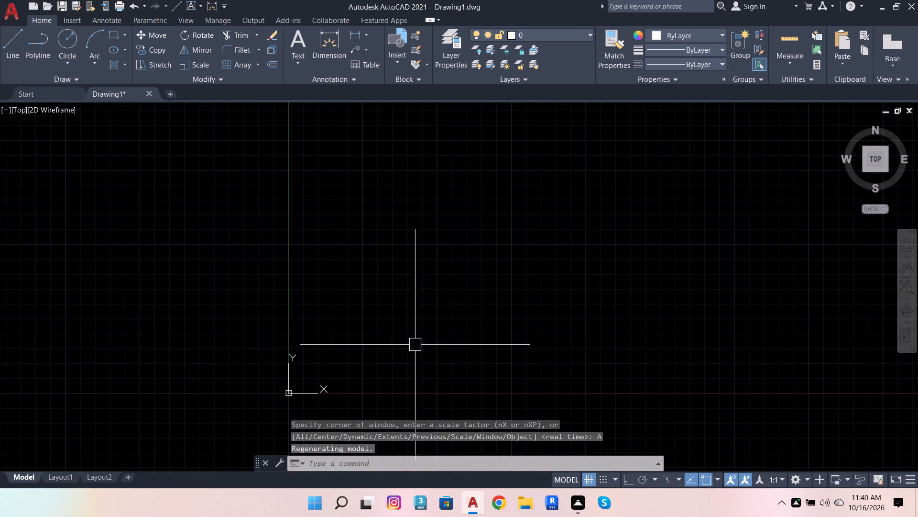
{"action": "scroll", "coordinate": [431, 352], "scroll_direction": "up", "scroll_amount": 2}
{"action": "left_click", "coordinate": [4, 34]}
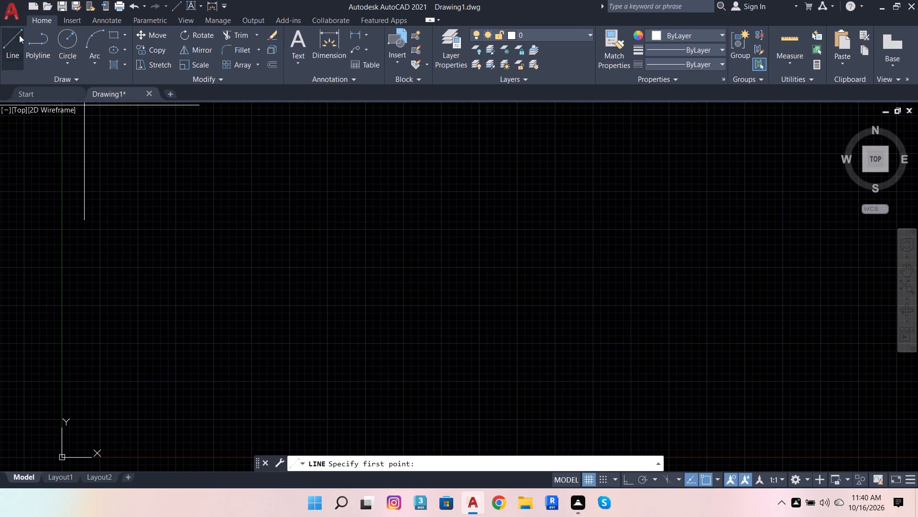
{"action": "left_click", "coordinate": [131, 275]}
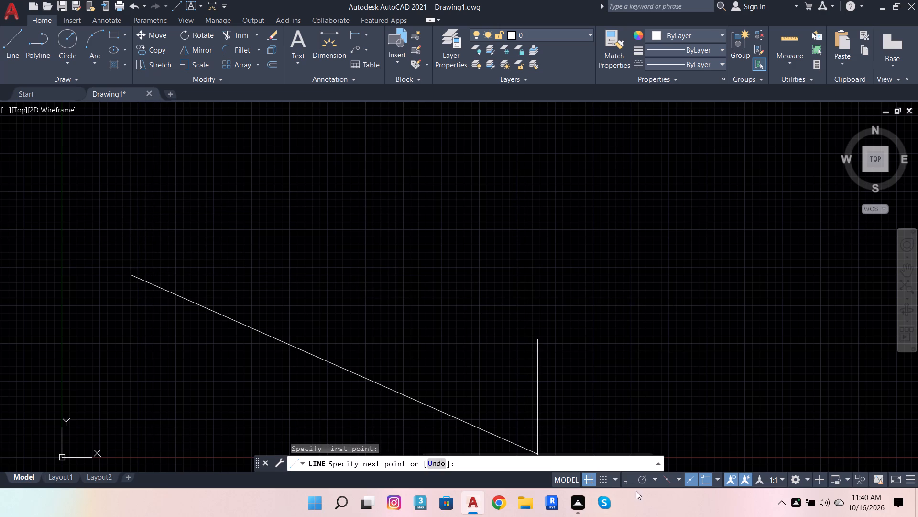
{"action": "left_click", "coordinate": [625, 481]}
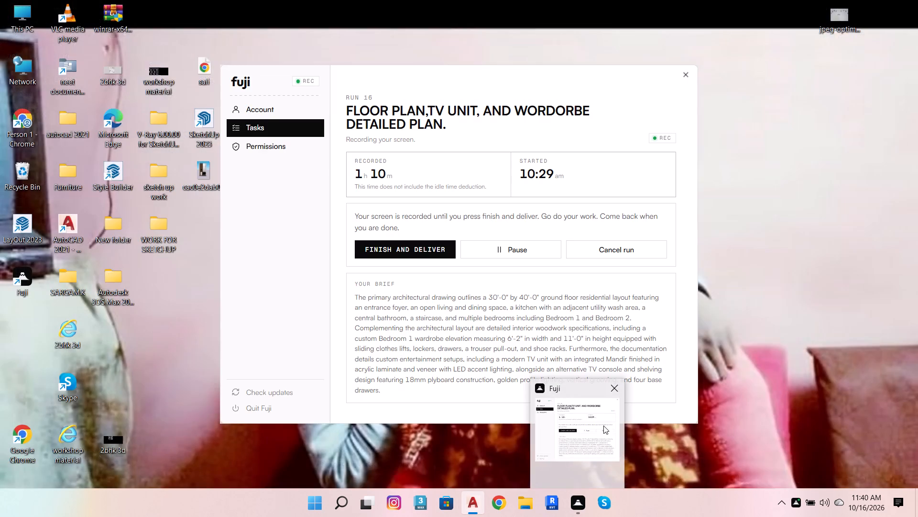
{"action": "scroll", "coordinate": [601, 311], "scroll_direction": "down", "scroll_amount": 3}
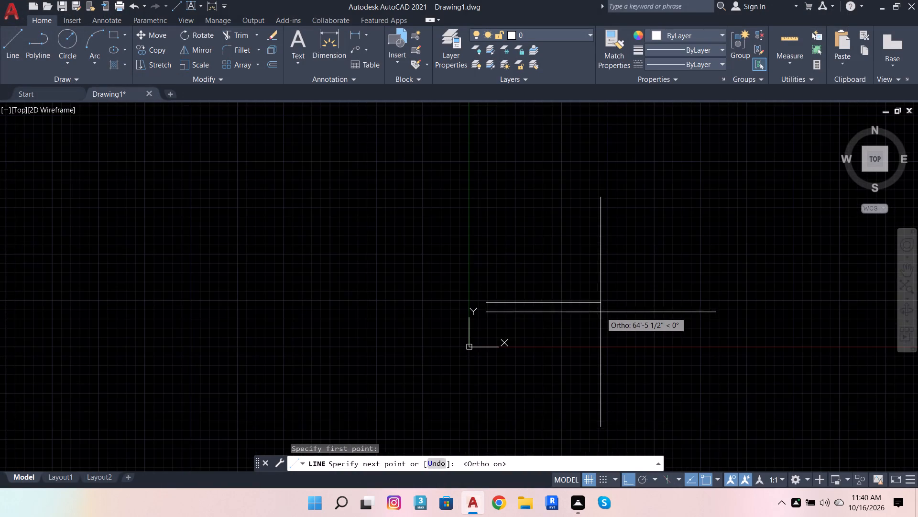
{"action": "scroll", "coordinate": [599, 334], "scroll_direction": "up", "scroll_amount": 1}
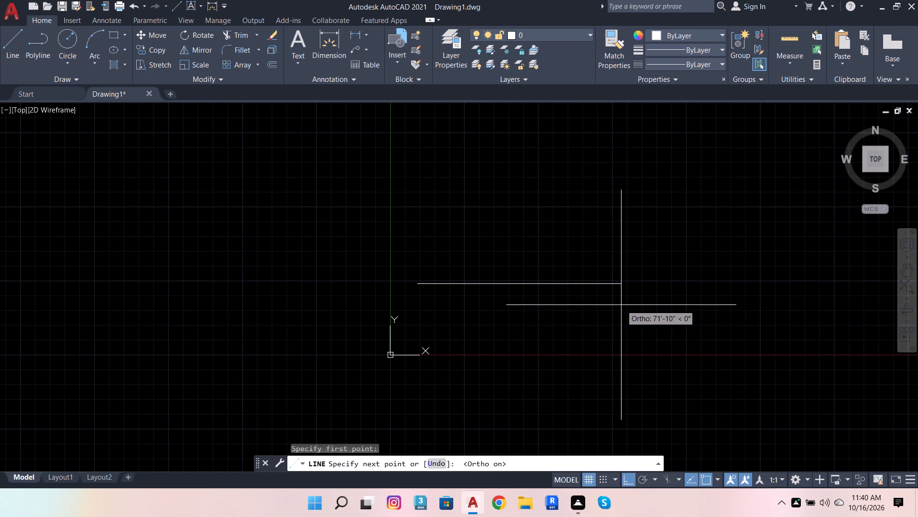
{"action": "scroll", "coordinate": [616, 311], "scroll_direction": "down", "scroll_amount": 1}
{"action": "scroll", "coordinate": [474, 315], "scroll_direction": "up", "scroll_amount": 2}
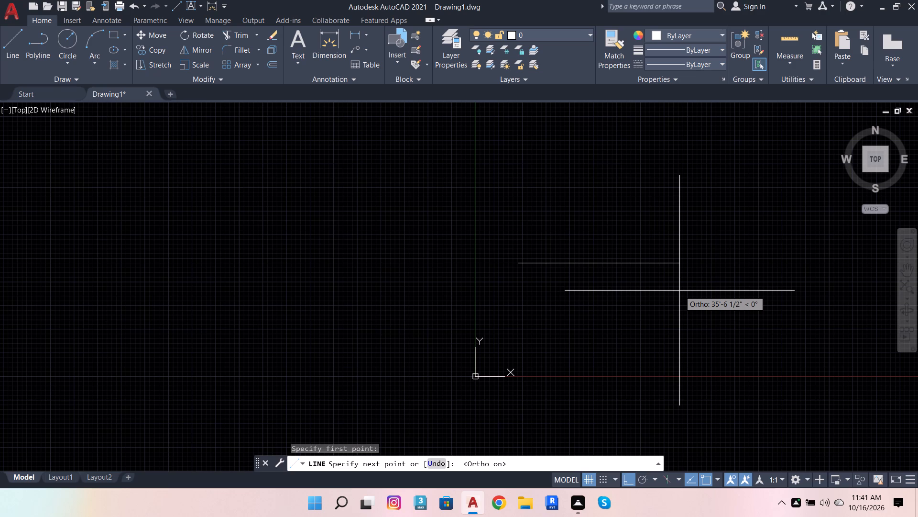
{"action": "key", "text": "9"}
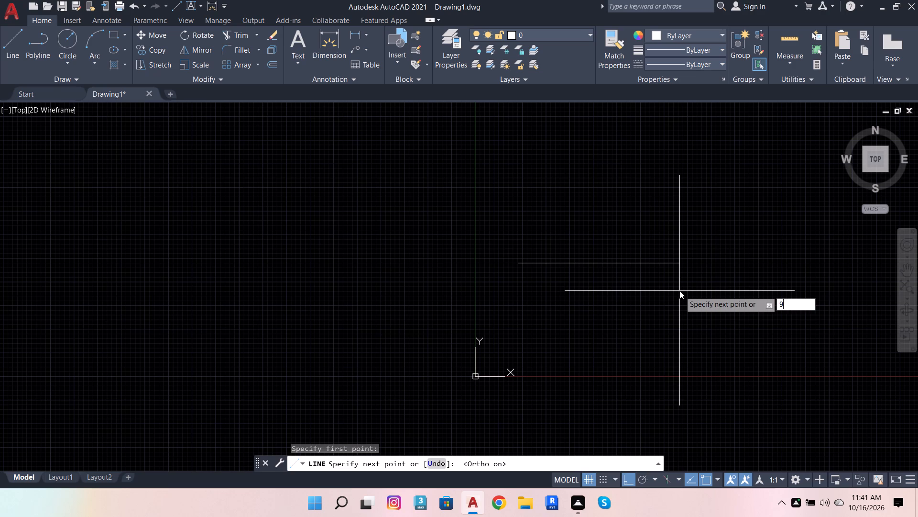
{"action": "key", "text": "Return"}
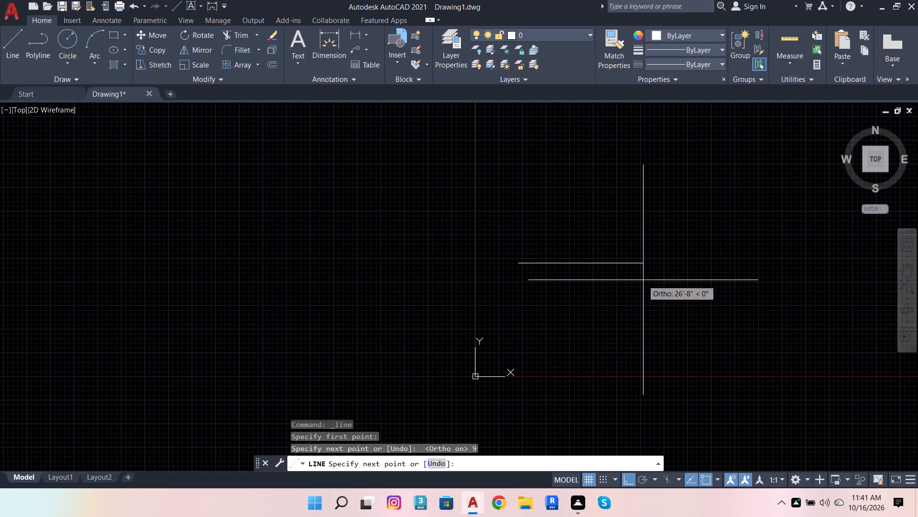
Continue the line horizontally to the right with a 3' segment and end it there.
{"action": "scroll", "coordinate": [498, 238], "scroll_direction": "up", "scroll_amount": 3}
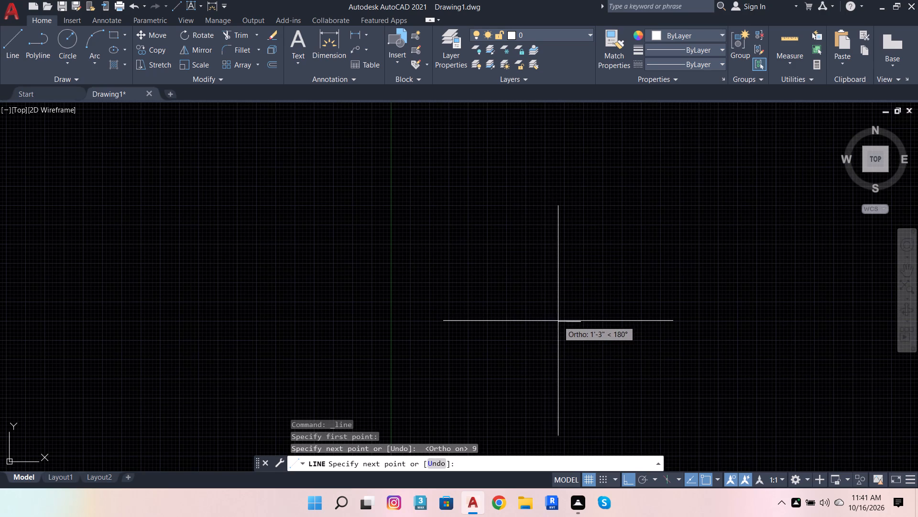
{"action": "scroll", "coordinate": [513, 299], "scroll_direction": "down", "scroll_amount": 2}
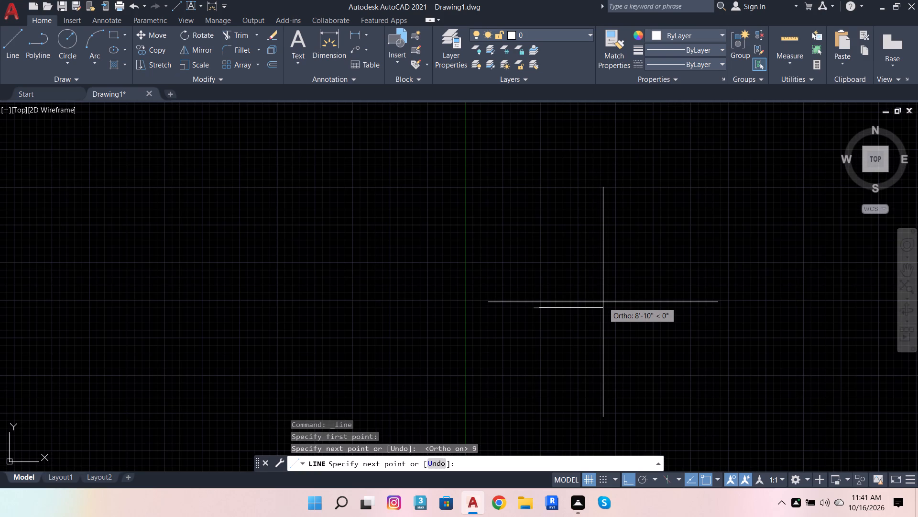
{"action": "type", "text": "3'"}
{"action": "key", "text": "Return"}
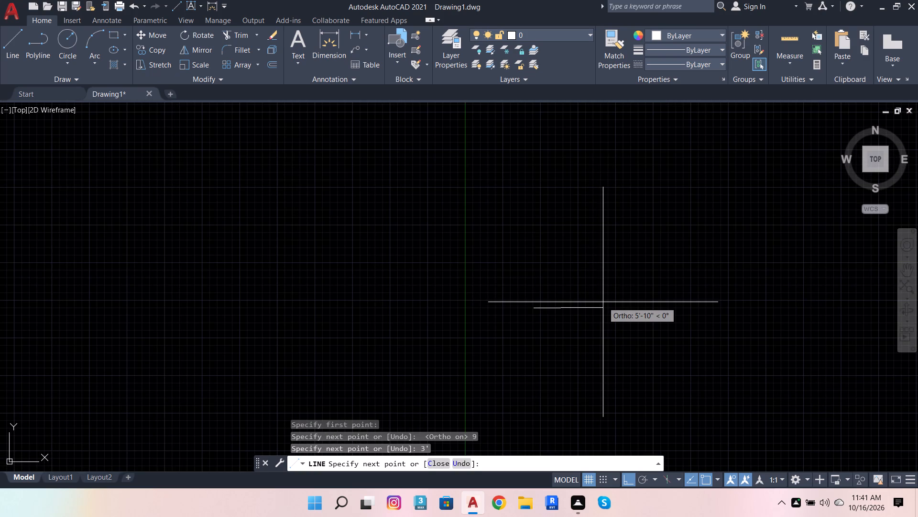
{"action": "scroll", "coordinate": [515, 364], "scroll_direction": "down", "scroll_amount": 2}
{"action": "scroll", "coordinate": [578, 348], "scroll_direction": "up", "scroll_amount": 2}
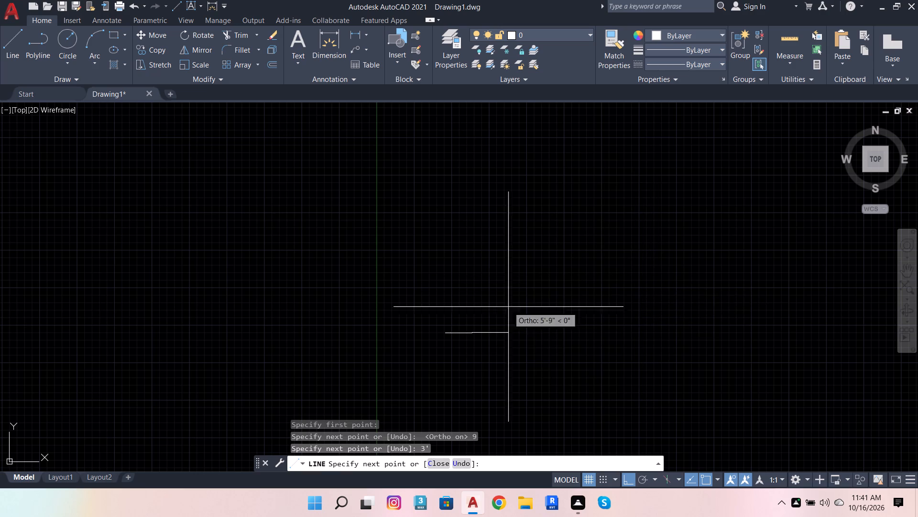
{"action": "key", "text": "space"}
Begin another line from the left end of the drawn horizontal line.
{"action": "key", "text": "space"}
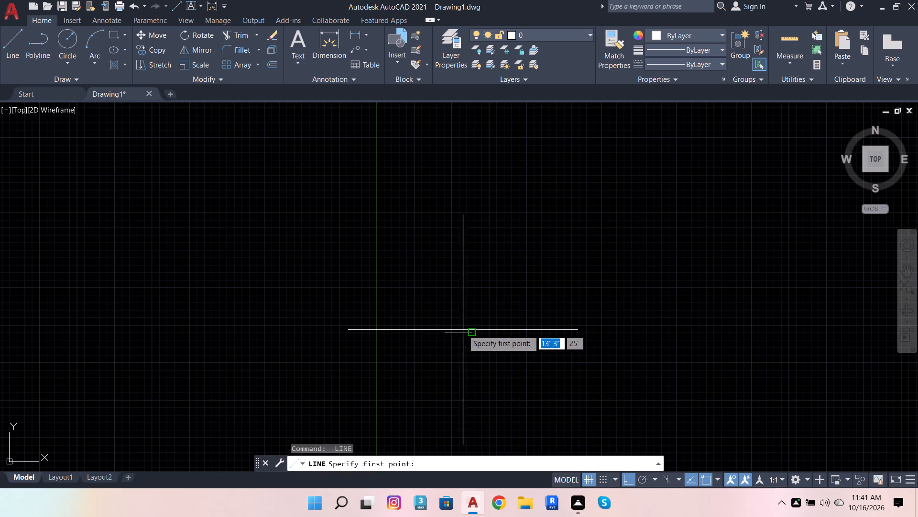
{"action": "left_click", "coordinate": [446, 330]}
{"action": "scroll", "coordinate": [495, 311], "scroll_direction": "down", "scroll_amount": 4}
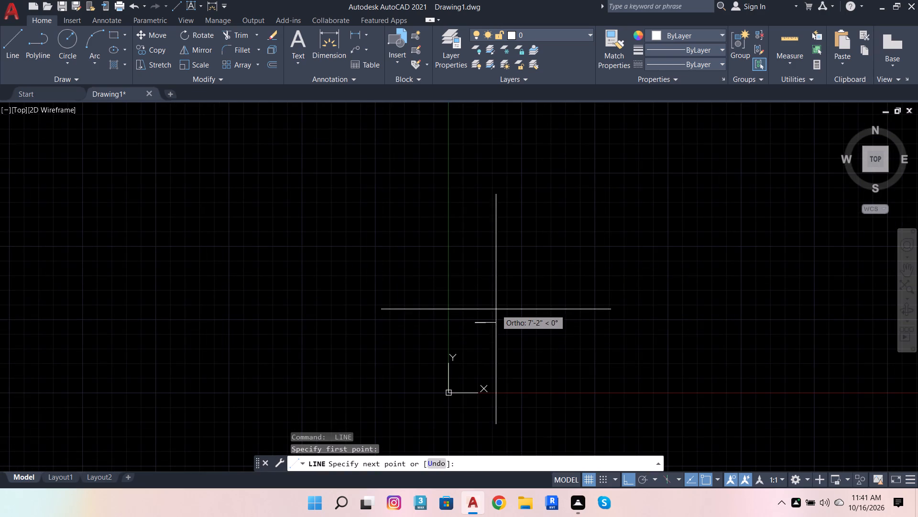
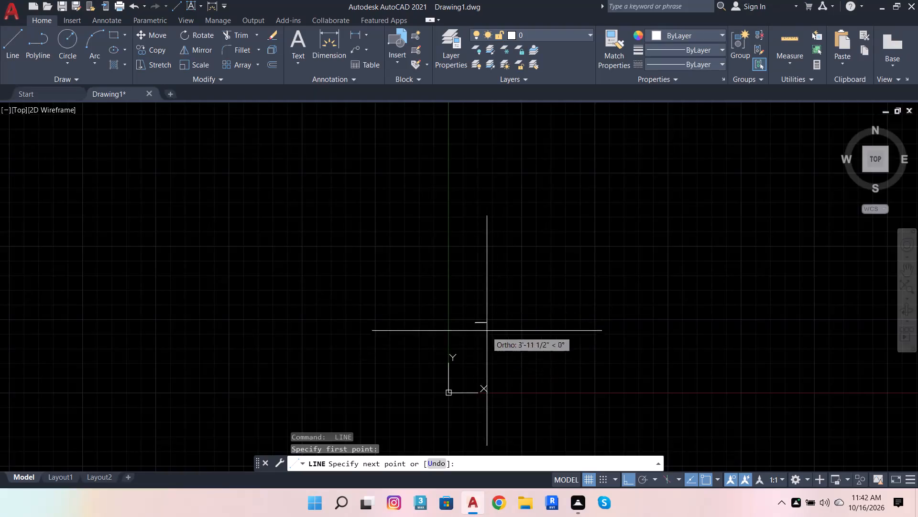
Draw a 10' segment vertically upward from the start point and continue with a 9" horizontal segment to the right.
{"action": "scroll", "coordinate": [490, 326], "scroll_direction": "up", "scroll_amount": 2}
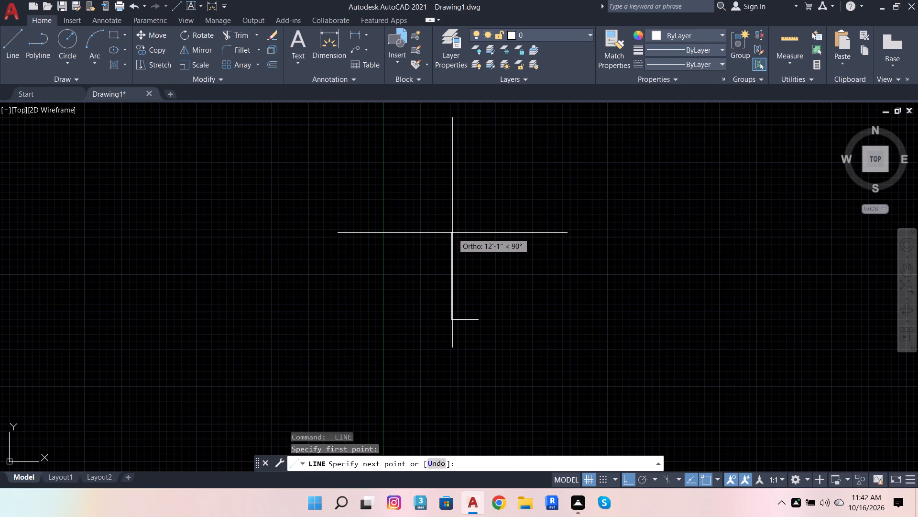
{"action": "key", "text": "1"}
{"action": "type", "text": "0'"}
{"action": "key", "text": "Return"}
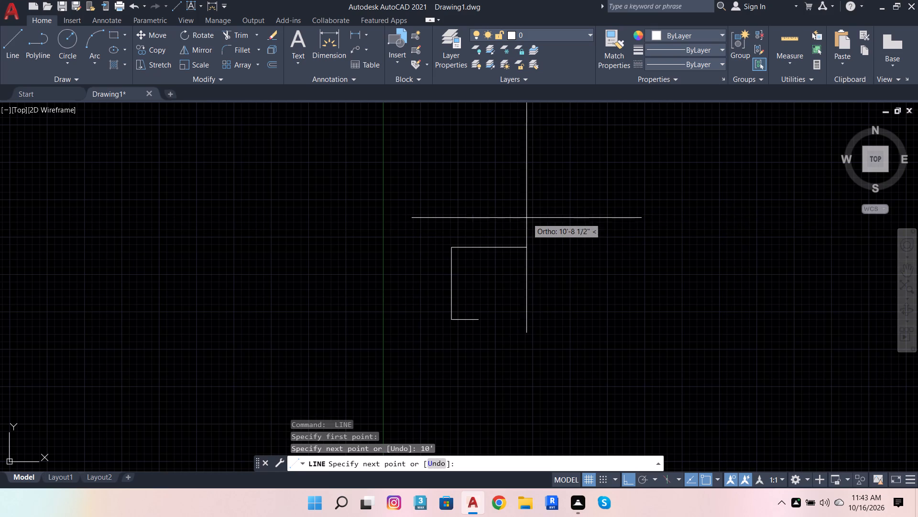
{"action": "key", "text": "9"}
{"action": "key", "text": "Return"}
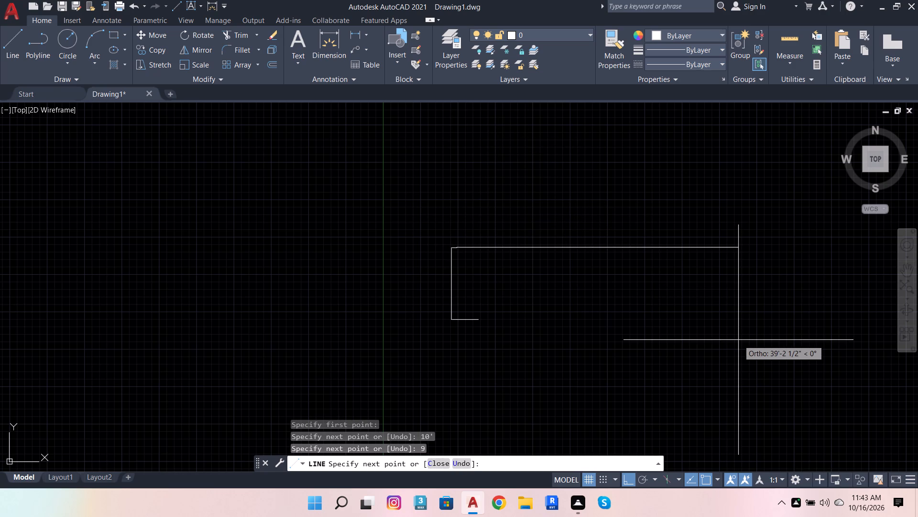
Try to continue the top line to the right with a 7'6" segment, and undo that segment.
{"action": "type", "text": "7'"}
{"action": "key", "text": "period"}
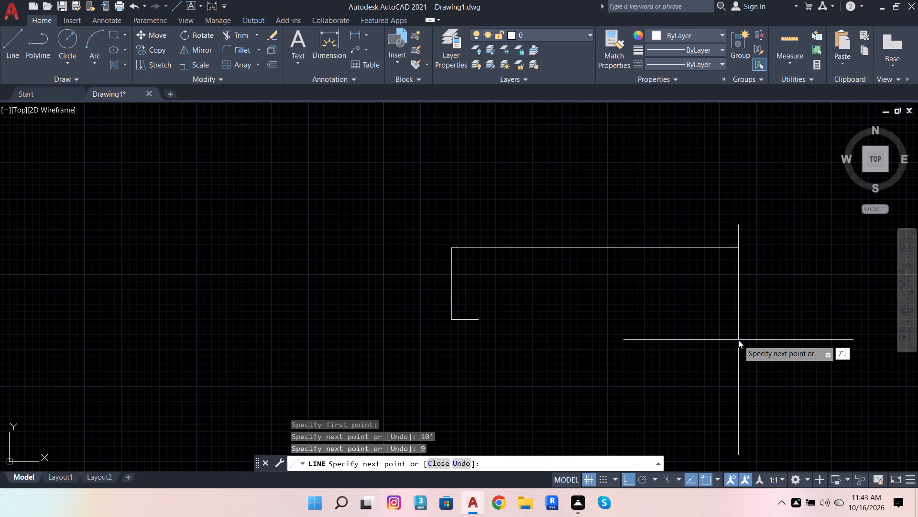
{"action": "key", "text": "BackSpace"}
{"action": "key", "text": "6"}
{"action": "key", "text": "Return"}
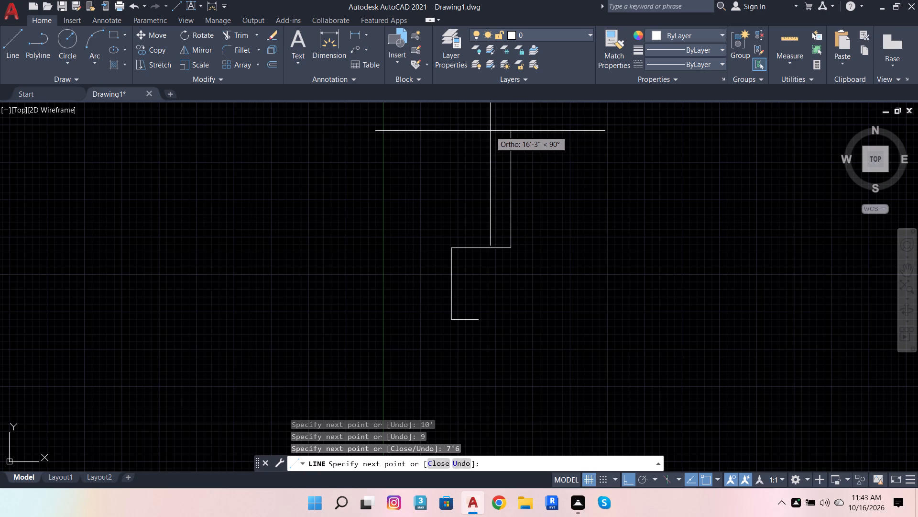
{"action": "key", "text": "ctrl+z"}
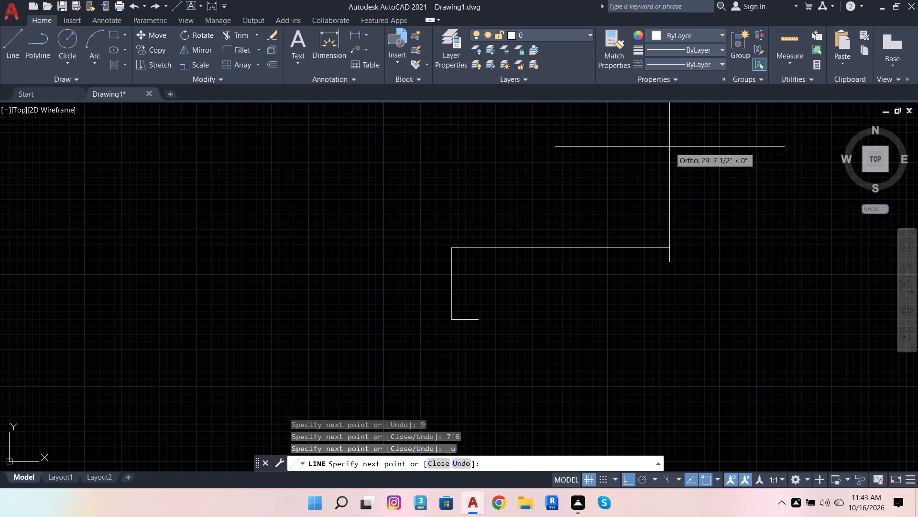
Continue the top line to the right with a 7.6" segment and a 1" segment, and end the line.
{"action": "type", "text": "7."}
{"action": "key", "text": "6"}
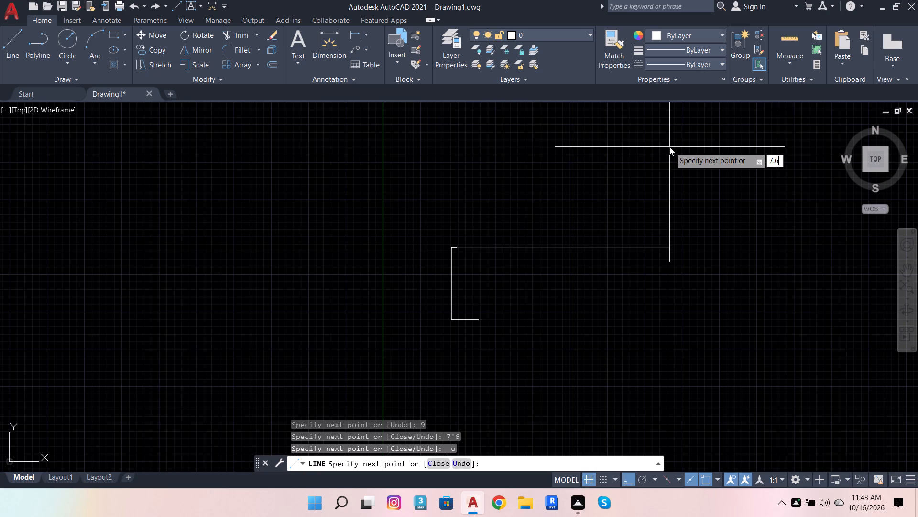
{"action": "key", "text": "Return"}
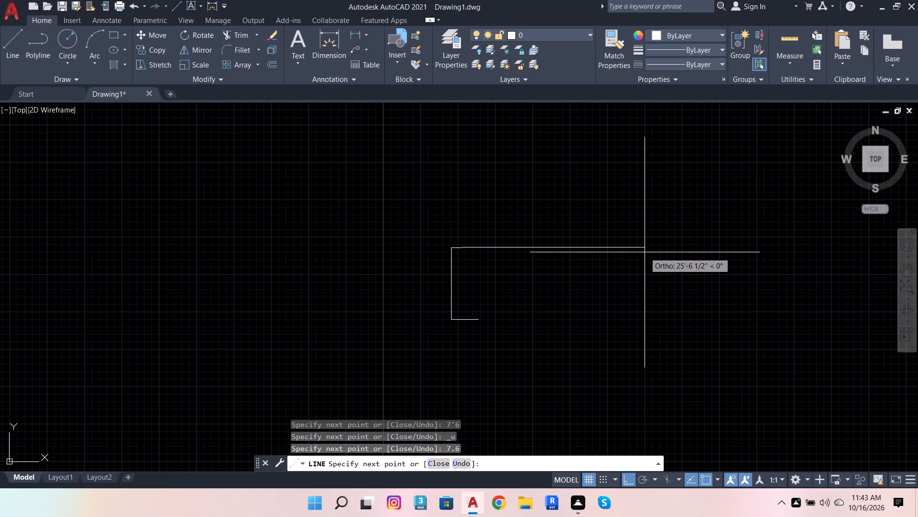
{"action": "key", "text": "1"}
{"action": "key", "text": "Return"}
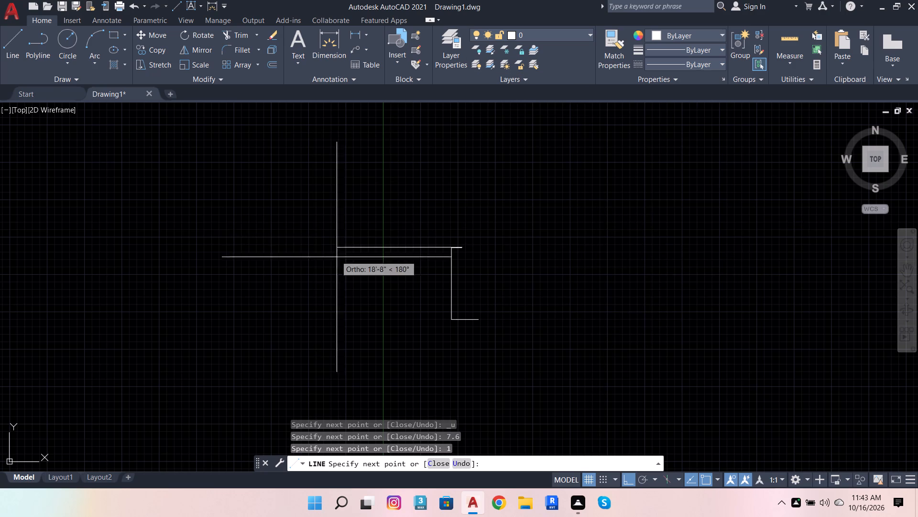
{"action": "scroll", "coordinate": [471, 243], "scroll_direction": "up", "scroll_amount": 3}
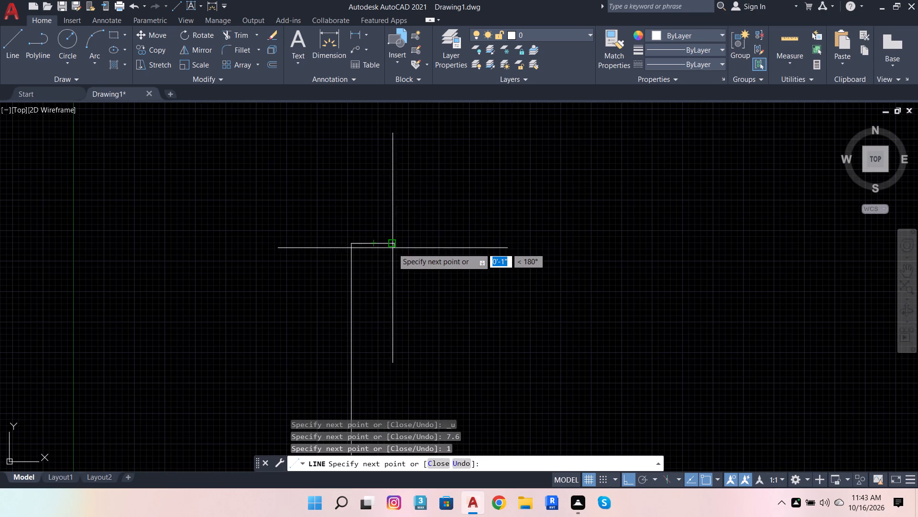
{"action": "scroll", "coordinate": [386, 247], "scroll_direction": "up", "scroll_amount": 4}
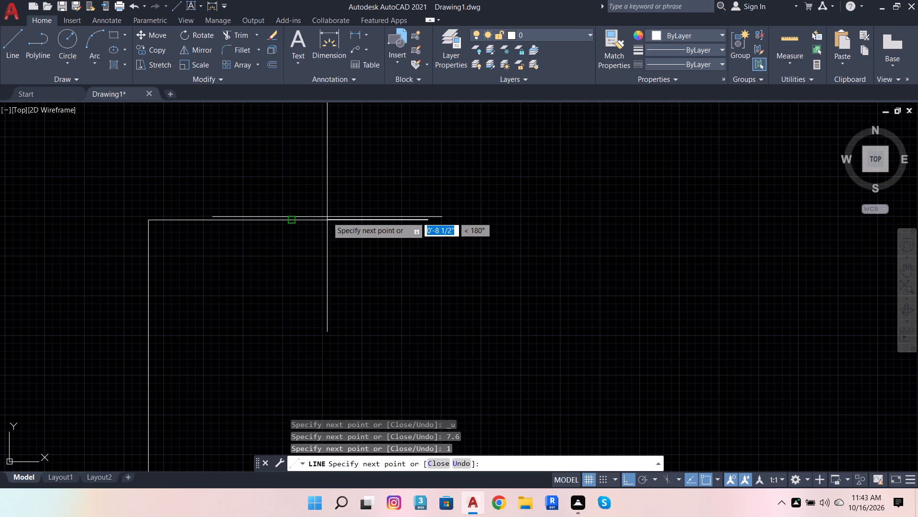
{"action": "key", "text": "space"}
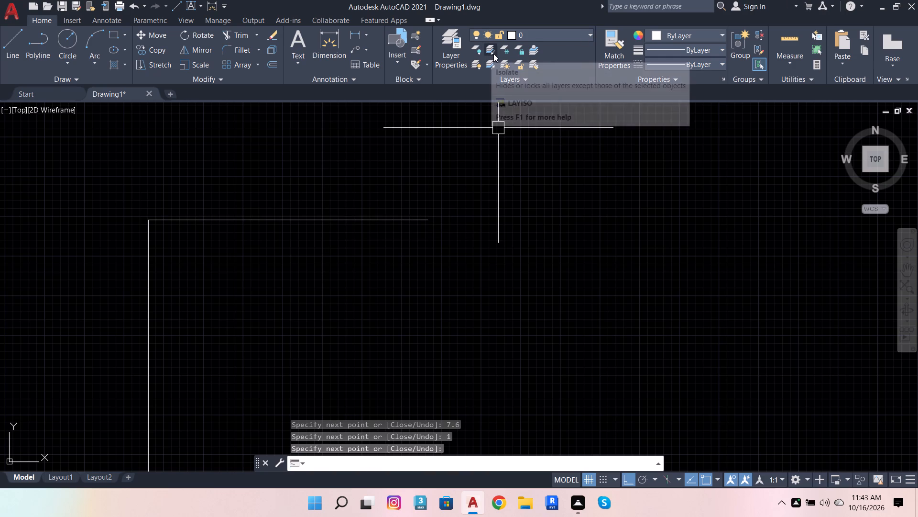
Modify the Standard dimension style to use Architectural primary units with 0'-0 1/2" precision.
{"action": "type", "text": "DIM"}
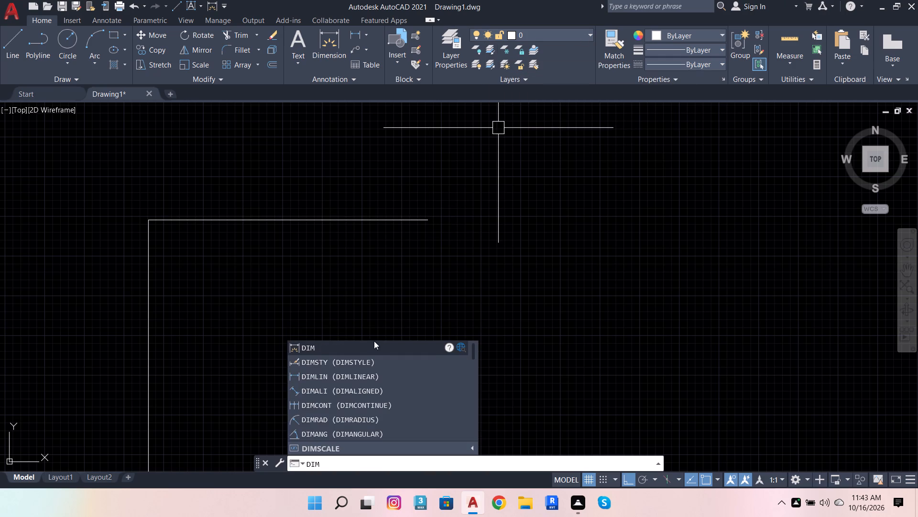
{"action": "left_click", "coordinate": [373, 358]}
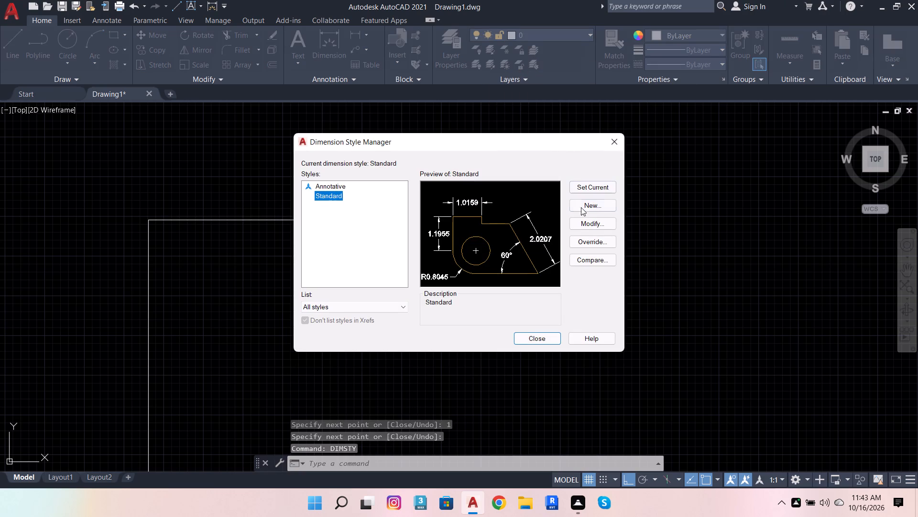
{"action": "left_click", "coordinate": [586, 222]}
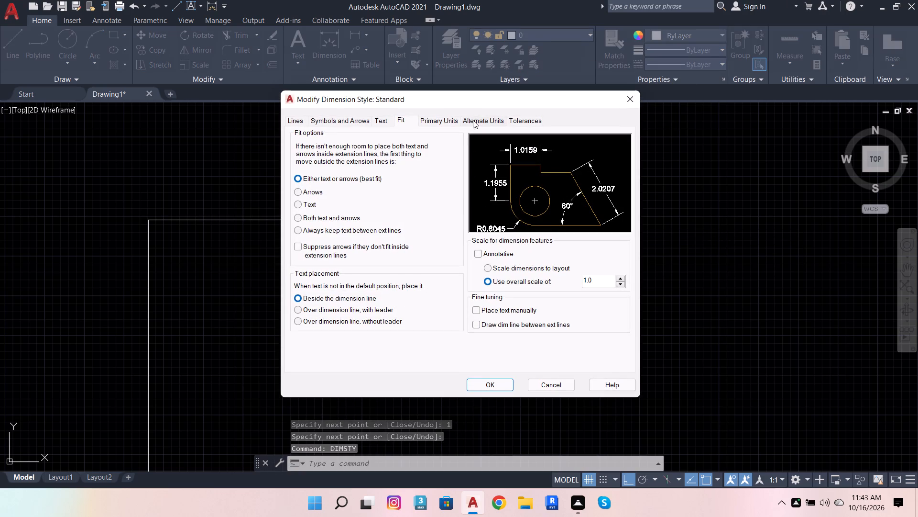
{"action": "left_click", "coordinate": [448, 117]}
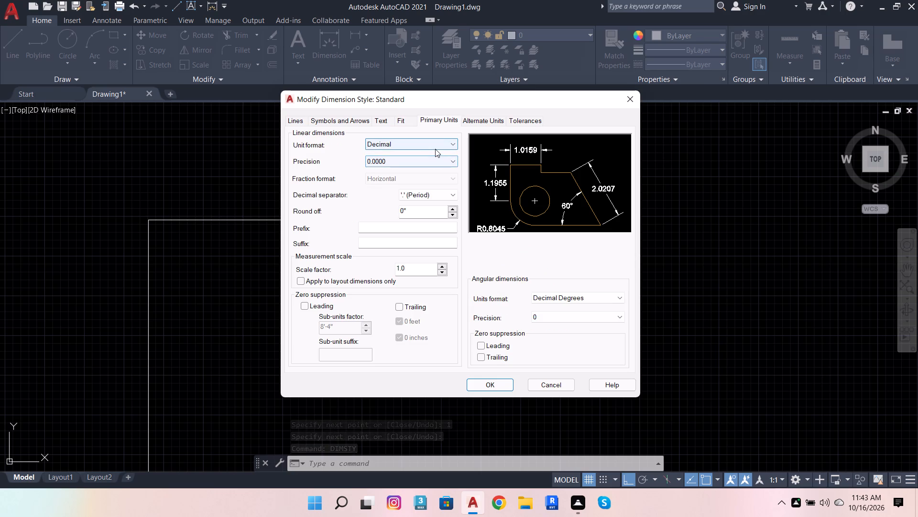
{"action": "left_click", "coordinate": [435, 149]}
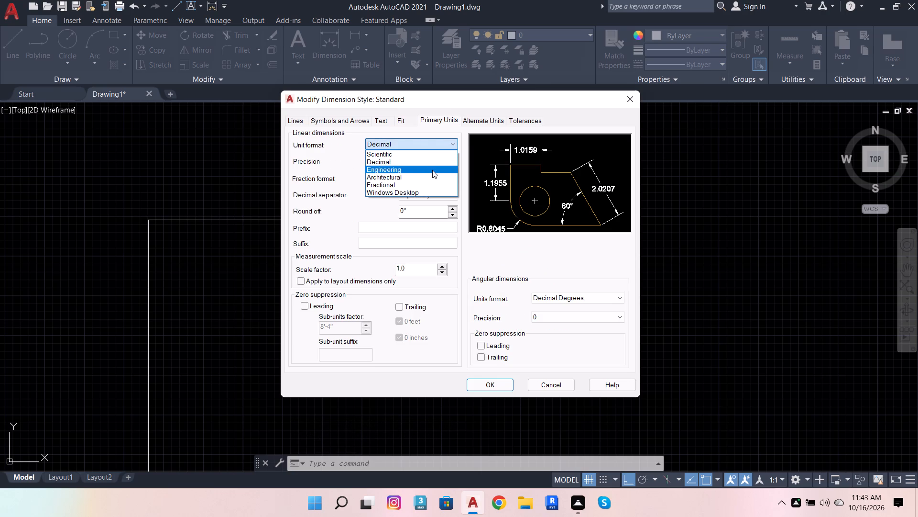
{"action": "left_click", "coordinate": [428, 173]}
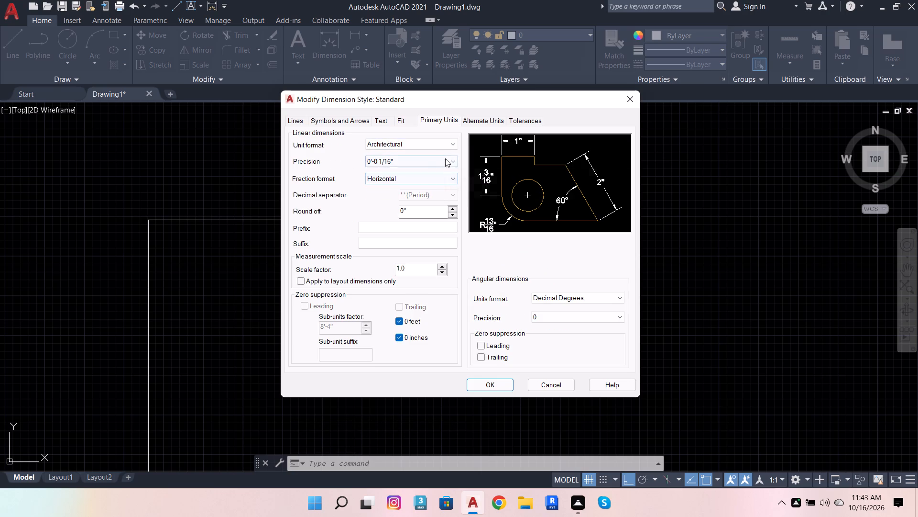
{"action": "left_click", "coordinate": [445, 163]}
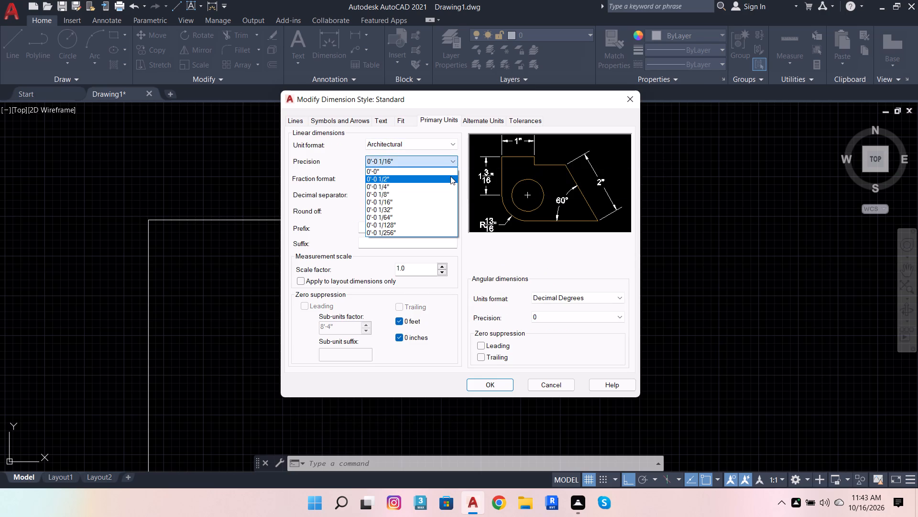
{"action": "left_click", "coordinate": [442, 178]}
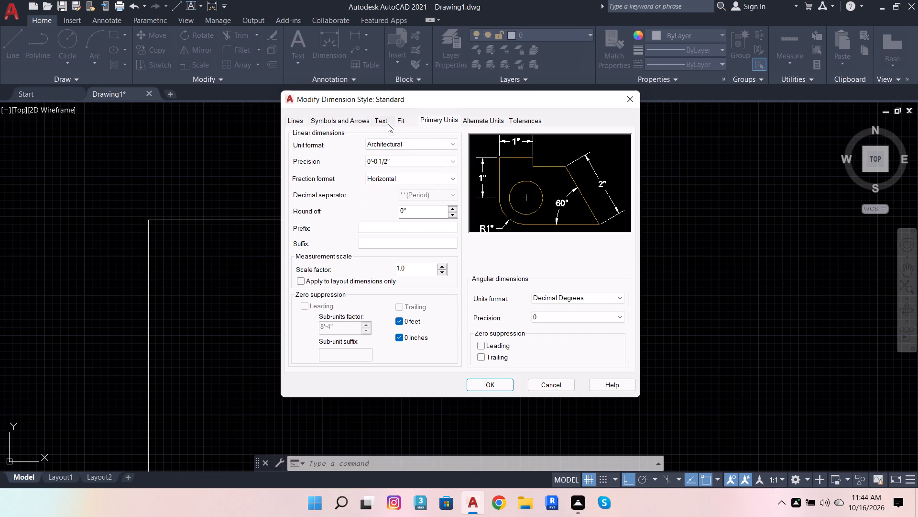
Set the Standard dimension style's text height to 4".
{"action": "left_click", "coordinate": [374, 117]}
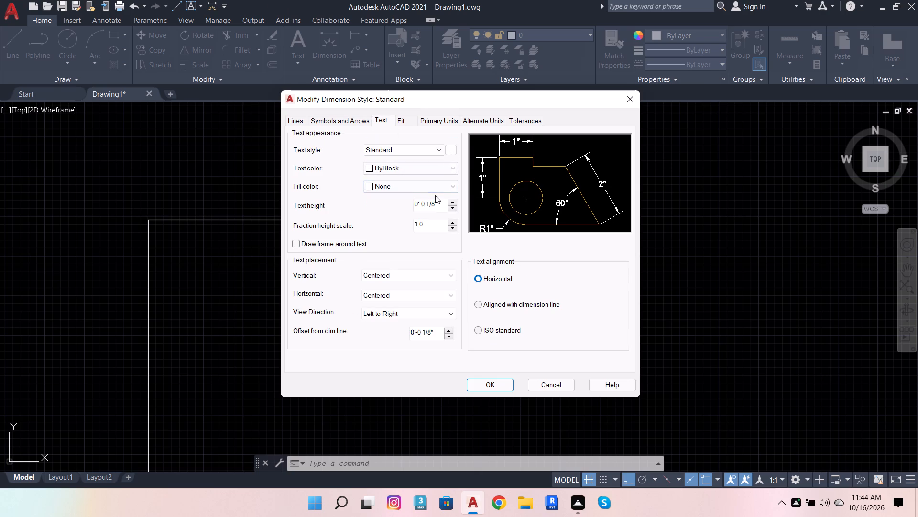
{"action": "left_click_drag", "start_coordinate": [442, 200], "coordinate": [401, 205]}
{"action": "left_click_drag", "start_coordinate": [401, 205], "coordinate": [360, 213]}
{"action": "key", "text": "4"}
{"action": "key", "text": "Return"}
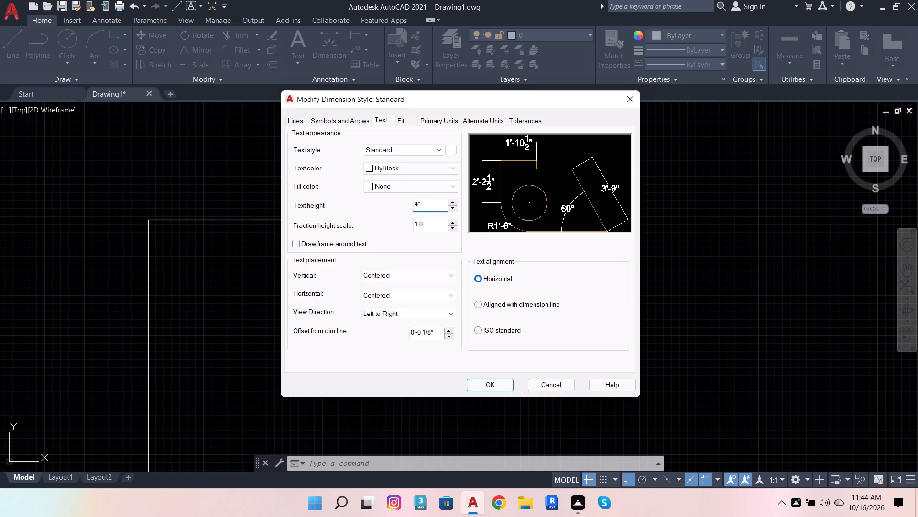
Set the dimension style's arrow size to 2" and its arc length symbol to Above dimension text, and apply the style changes.
{"action": "left_click", "coordinate": [319, 124]}
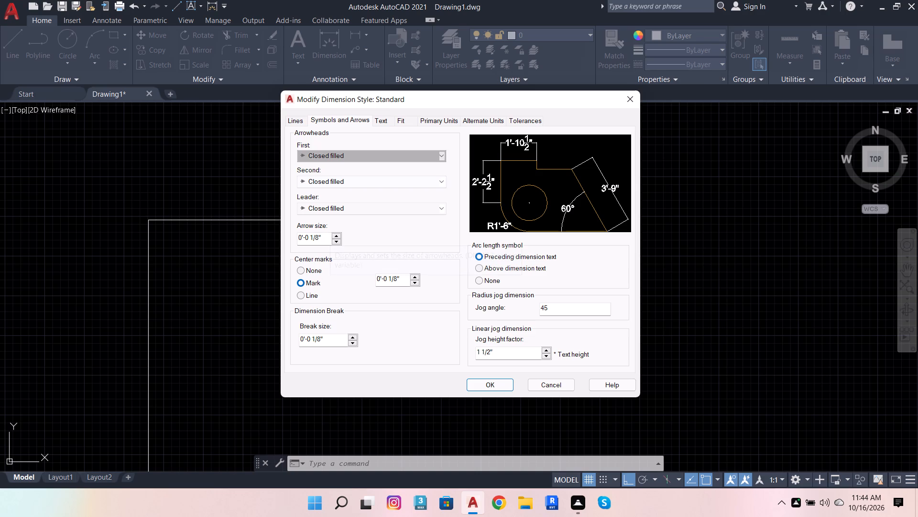
{"action": "left_click_drag", "start_coordinate": [319, 230], "coordinate": [240, 258]}
{"action": "scroll", "coordinate": [312, 238], "scroll_direction": "up", "scroll_amount": 3}
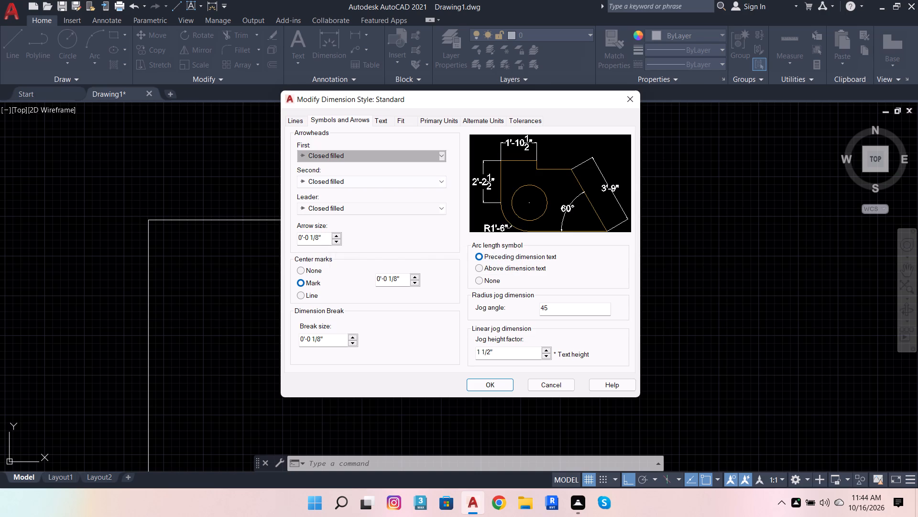
{"action": "left_click_drag", "start_coordinate": [325, 241], "coordinate": [239, 244]}
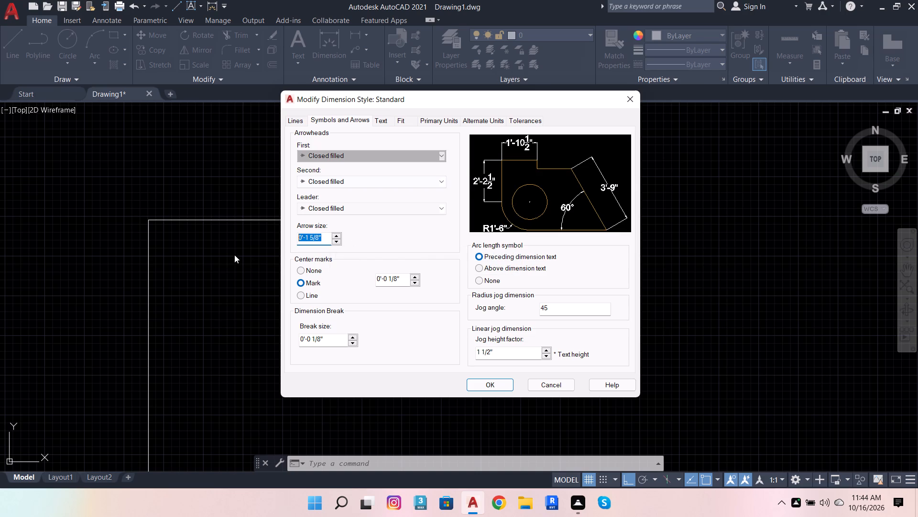
{"action": "key", "text": "2"}
{"action": "key", "text": "Return"}
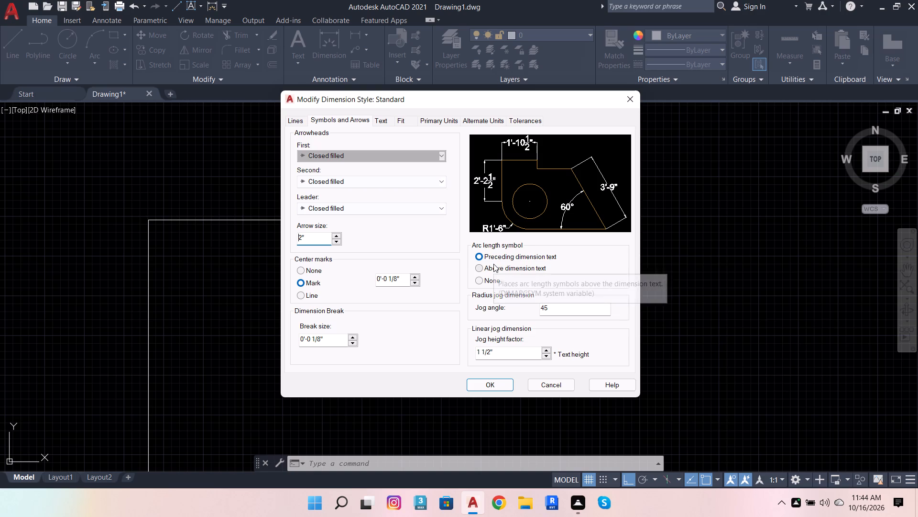
{"action": "left_click", "coordinate": [477, 266]}
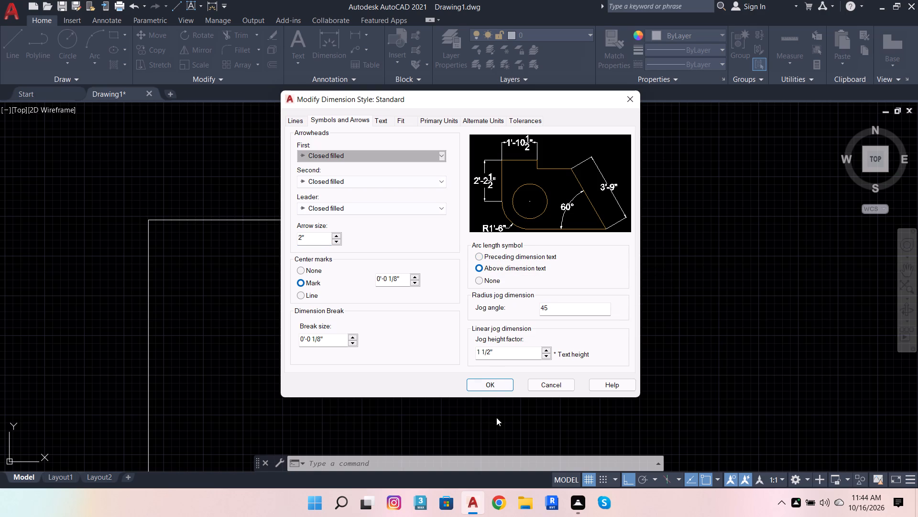
{"action": "left_click", "coordinate": [487, 386]}
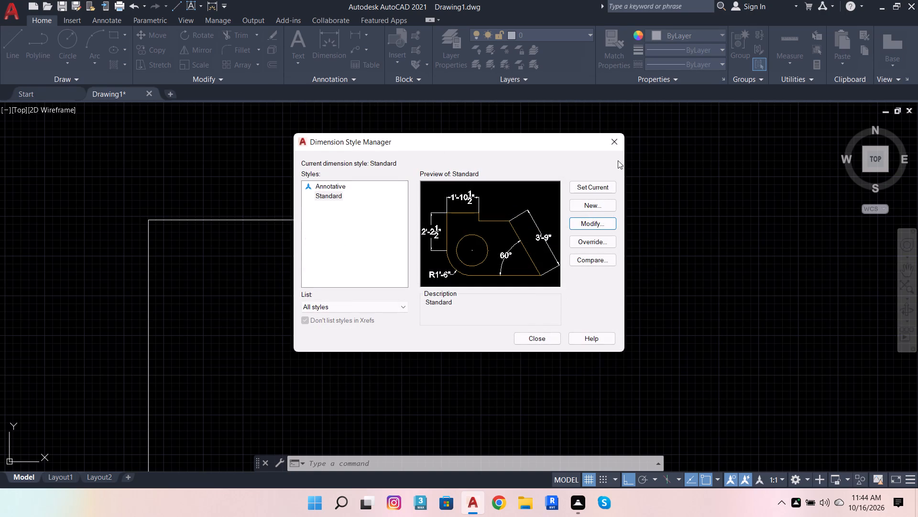
Set the Standard dimension style as current and close the style manager.
{"action": "left_click", "coordinate": [603, 182]}
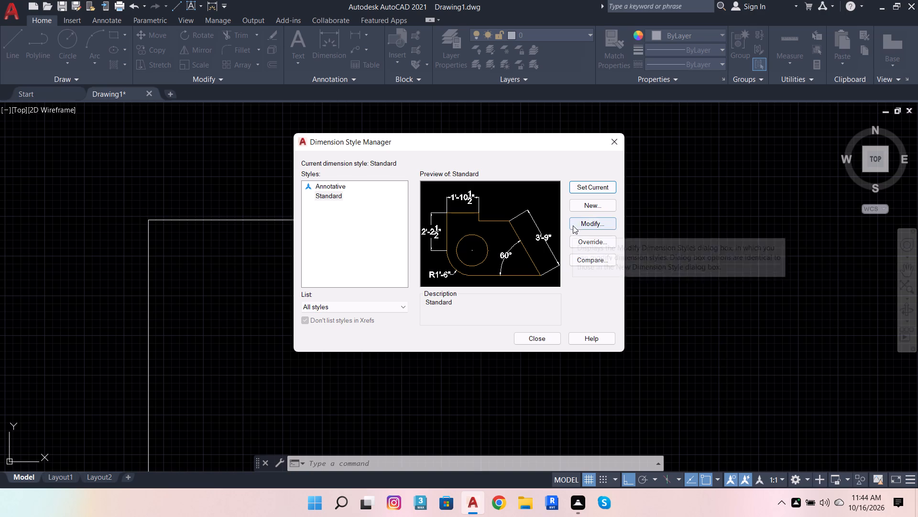
{"action": "left_click", "coordinate": [622, 139]}
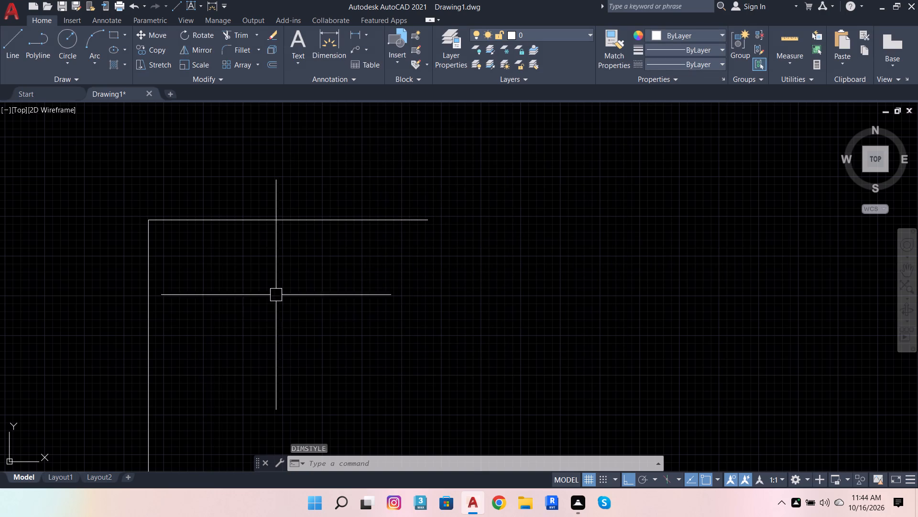
Dimension the first segment of the upper wall line from its corner, placing the dimension just above the line.
{"action": "scroll", "coordinate": [315, 208], "scroll_direction": "down", "scroll_amount": 5}
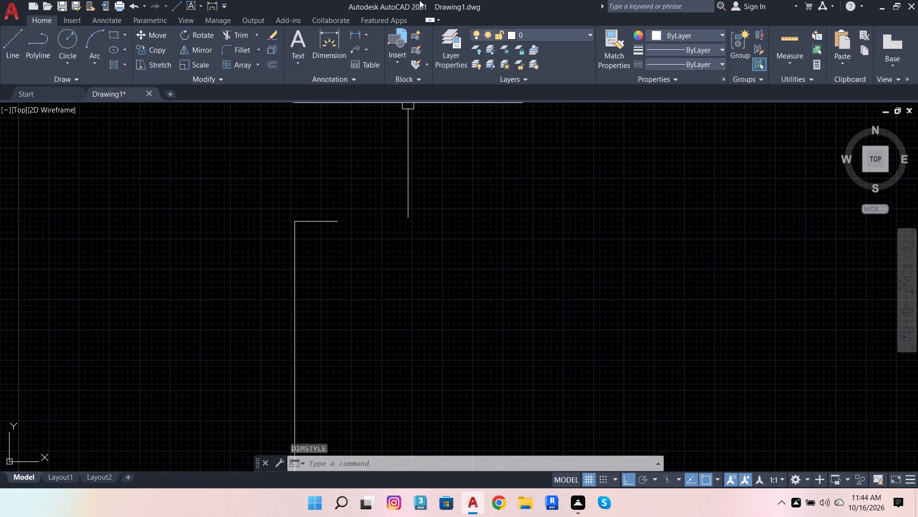
{"action": "left_click", "coordinate": [328, 31]}
{"action": "scroll", "coordinate": [324, 228], "scroll_direction": "up", "scroll_amount": 2}
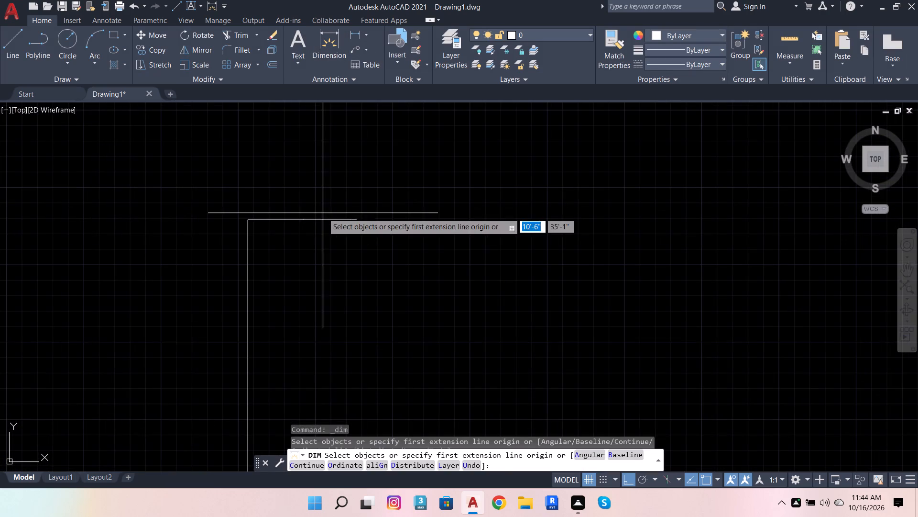
{"action": "left_click", "coordinate": [256, 218]}
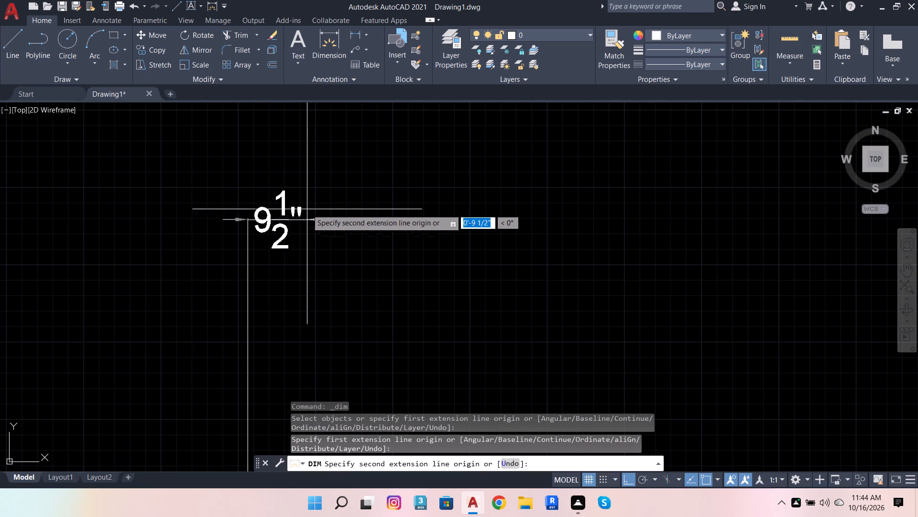
{"action": "left_click", "coordinate": [305, 220]}
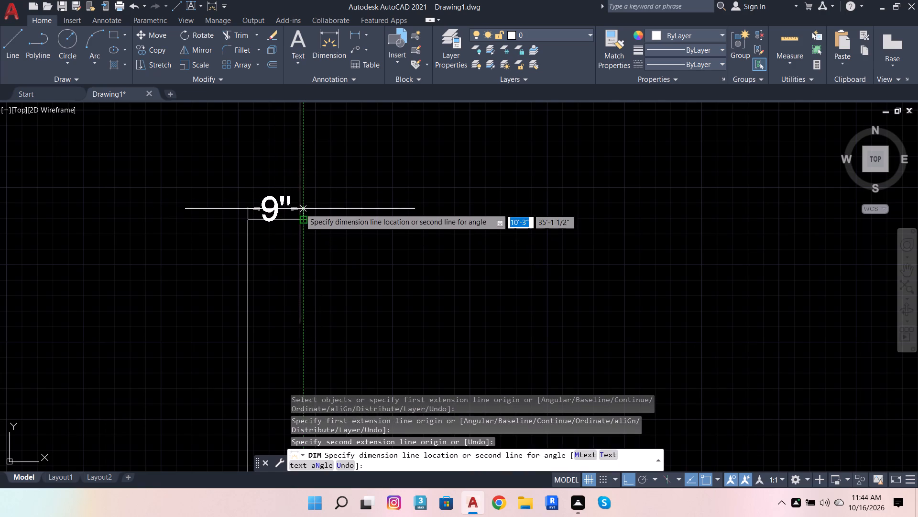
{"action": "left_click", "coordinate": [300, 199]}
Dimension the next two segments of the upper wall line, placing the short end segment's dimension well above the other.
{"action": "left_click", "coordinate": [316, 215]}
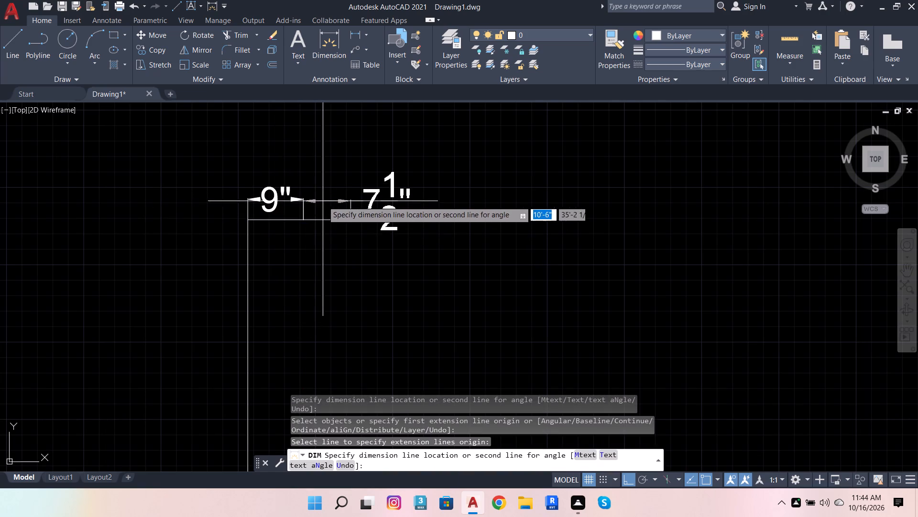
{"action": "left_click", "coordinate": [325, 184]}
{"action": "scroll", "coordinate": [355, 225], "scroll_direction": "up", "scroll_amount": 3}
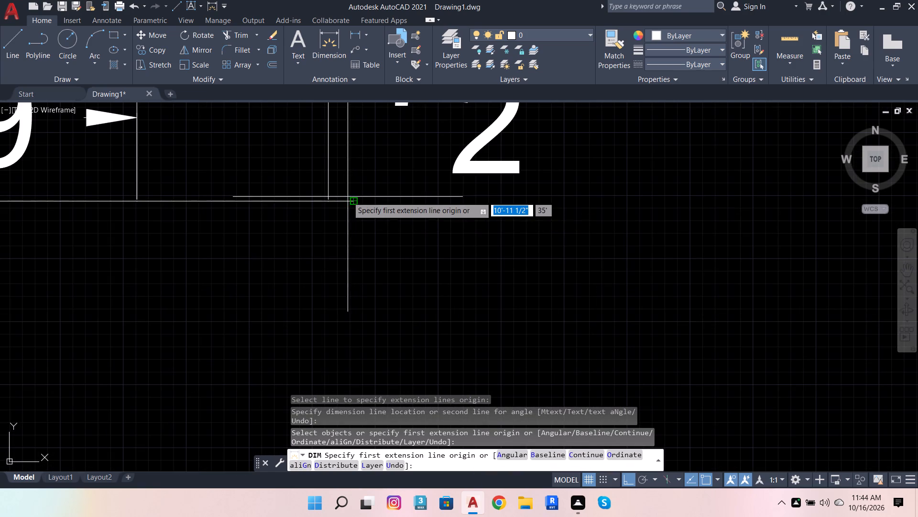
{"action": "left_click_drag", "start_coordinate": [341, 205], "coordinate": [346, 205]}
{"action": "scroll", "coordinate": [356, 257], "scroll_direction": "down", "scroll_amount": 8}
{"action": "scroll", "coordinate": [364, 164], "scroll_direction": "up", "scroll_amount": 2}
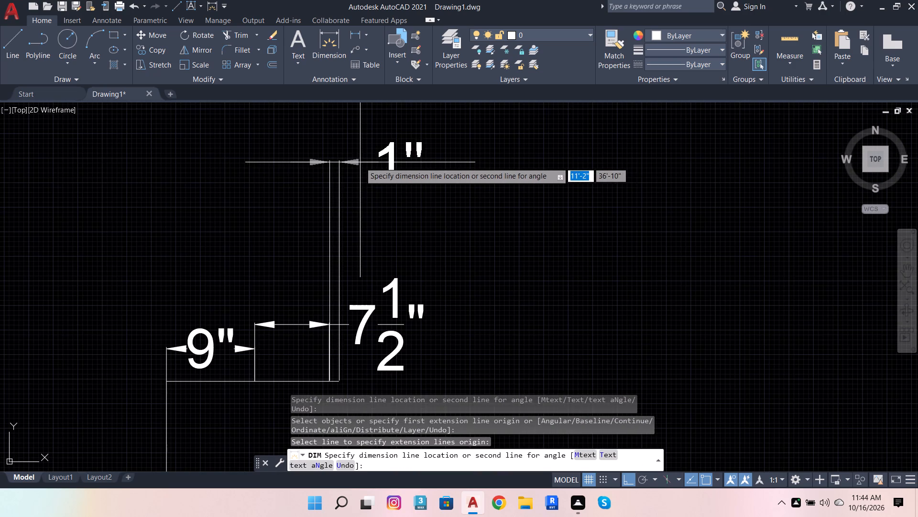
{"action": "left_click_drag", "start_coordinate": [358, 164], "coordinate": [356, 171]}
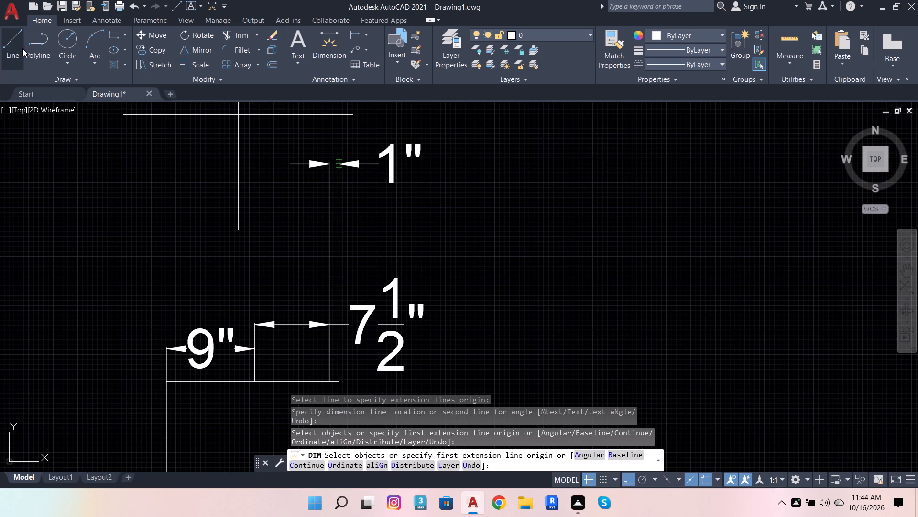
Continue the upper wall line from its free end with consecutive horizontal segments of 7.6, 1, 7.6 and 1 inches, away from the corner.
{"action": "left_click", "coordinate": [9, 34]}
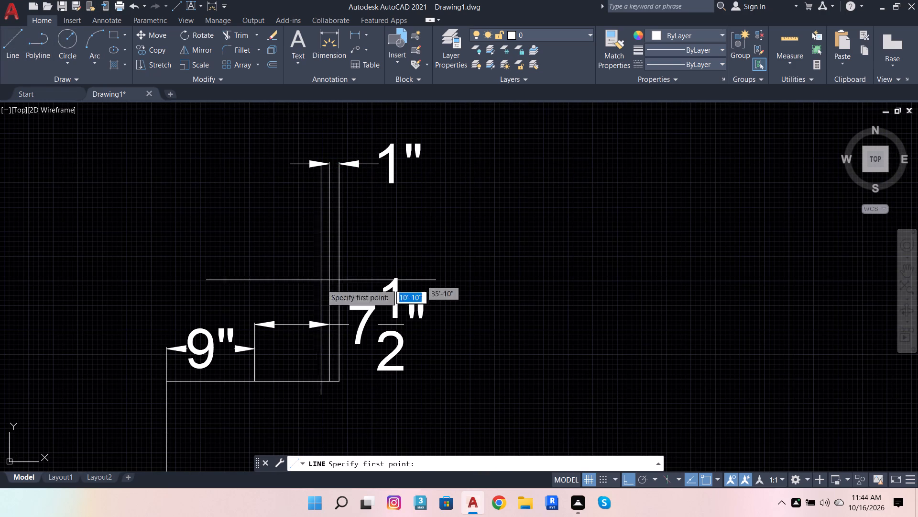
{"action": "left_click", "coordinate": [343, 381]}
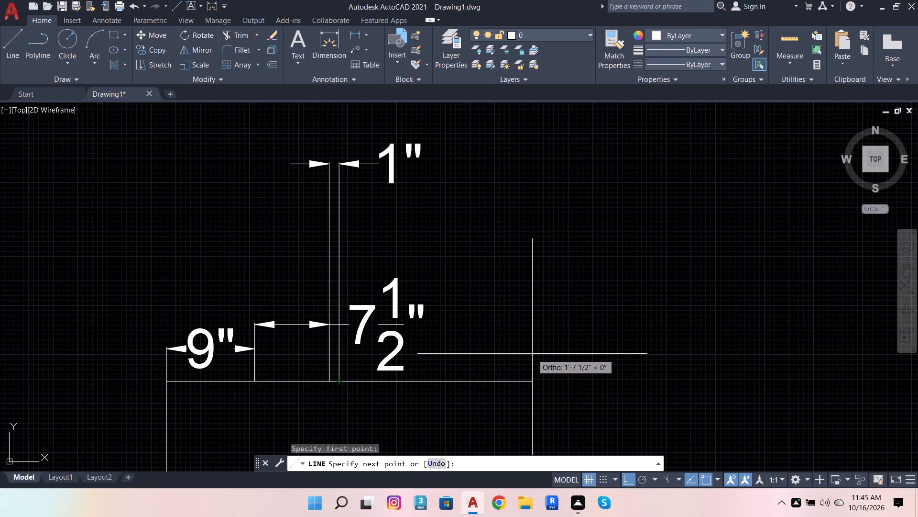
{"action": "type", "text": "7.6"}
{"action": "key", "text": "Return"}
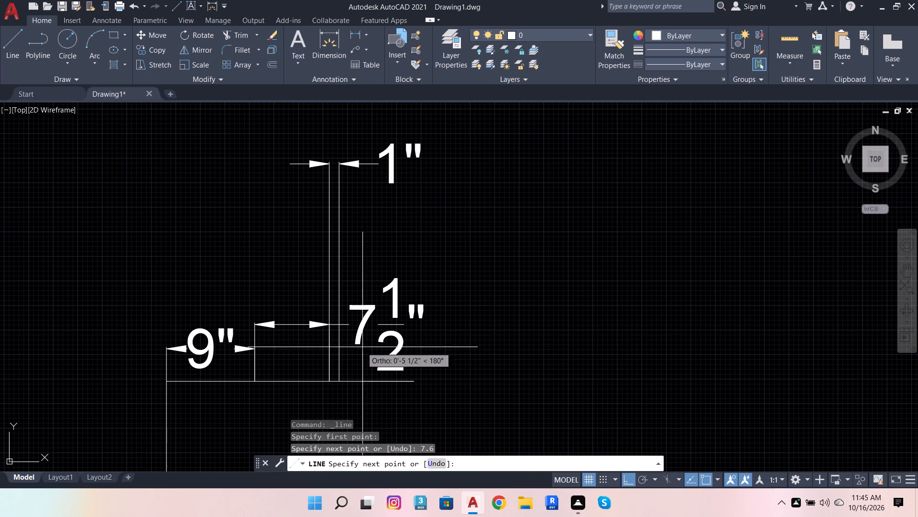
{"action": "key", "text": "1"}
{"action": "key", "text": "Return"}
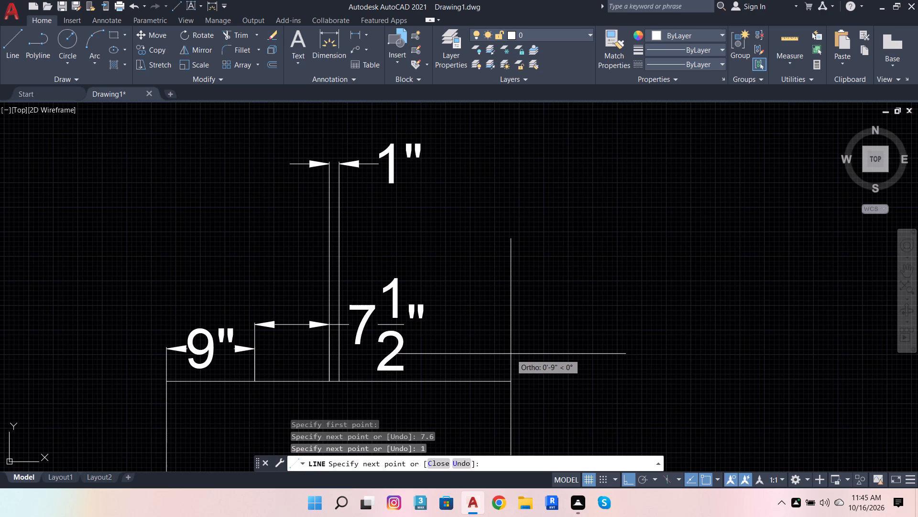
{"action": "scroll", "coordinate": [406, 382], "scroll_direction": "up", "scroll_amount": 2}
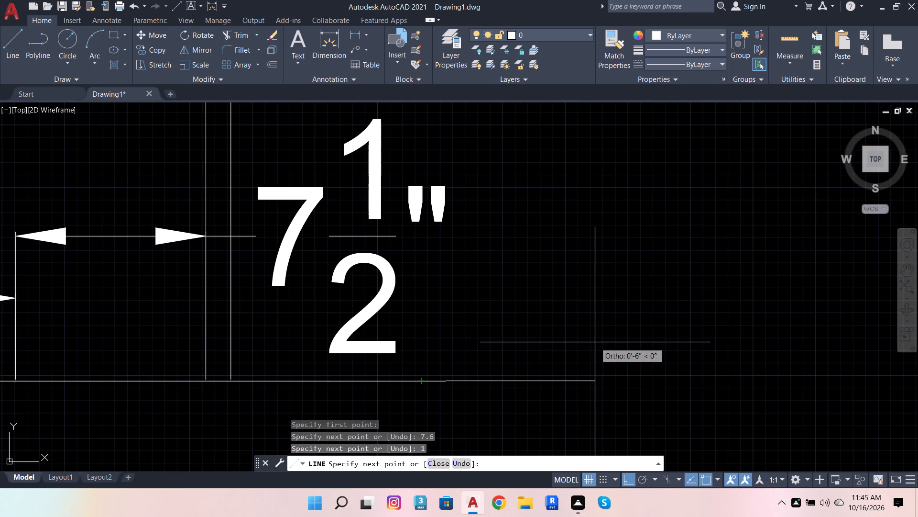
{"action": "type", "text": "7.6"}
{"action": "key", "text": "Return"}
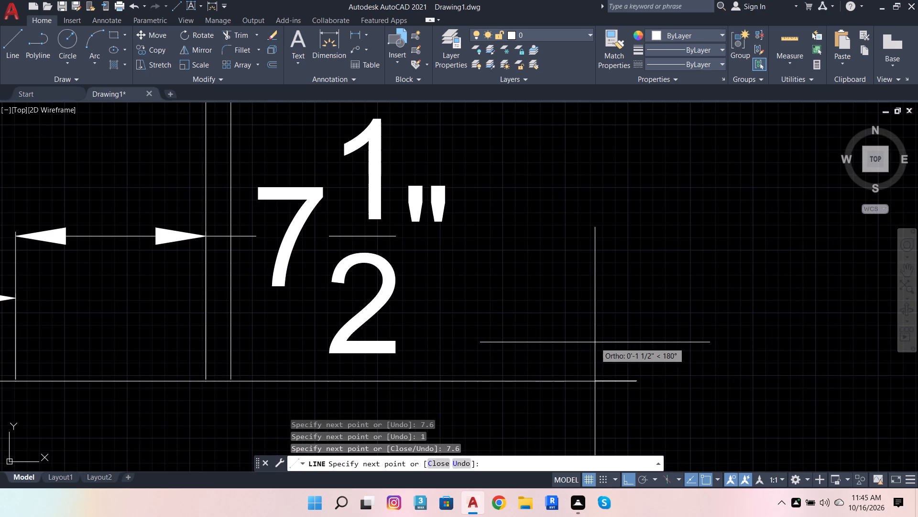
{"action": "key", "text": "1"}
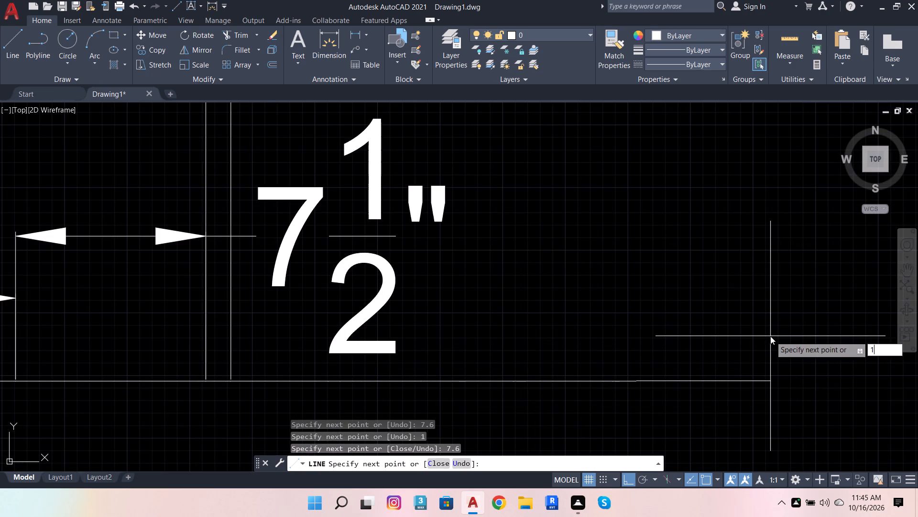
{"action": "key", "text": "Return"}
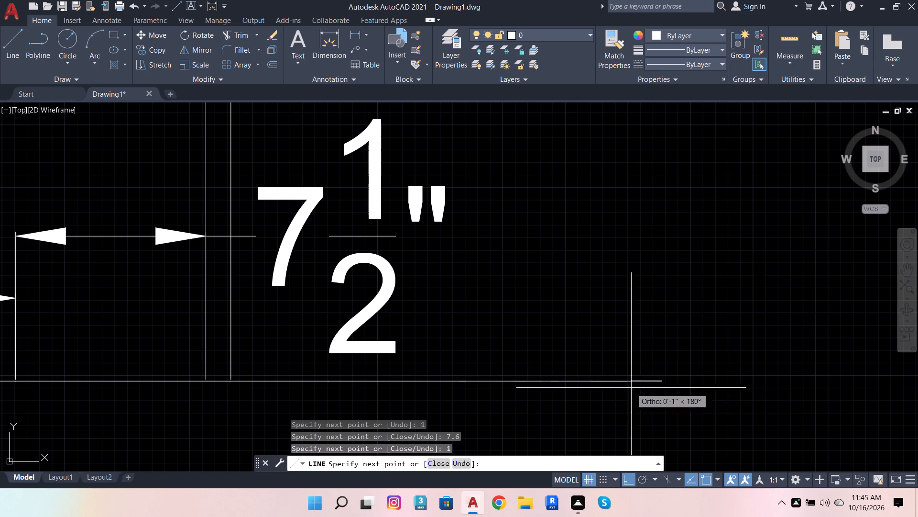
Add three more horizontal segments of 7.6, 1 and 7.6 inches to the end of the upper wall line.
{"action": "scroll", "coordinate": [563, 385], "scroll_direction": "down", "scroll_amount": 2}
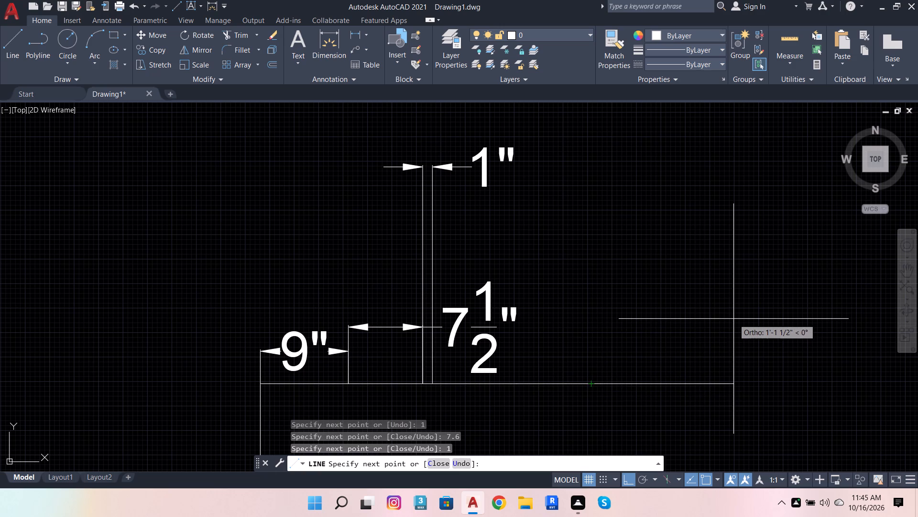
{"action": "type", "text": "7.6"}
{"action": "key", "text": "Return"}
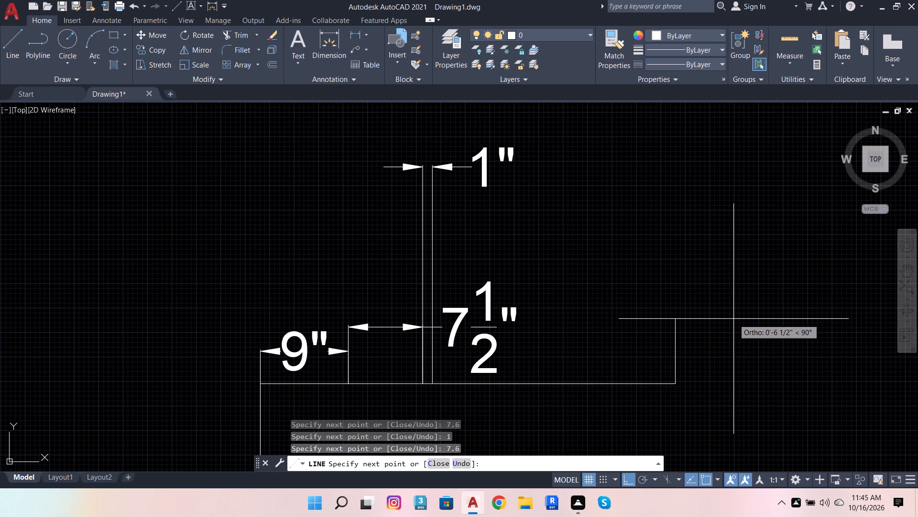
{"action": "key", "text": "1"}
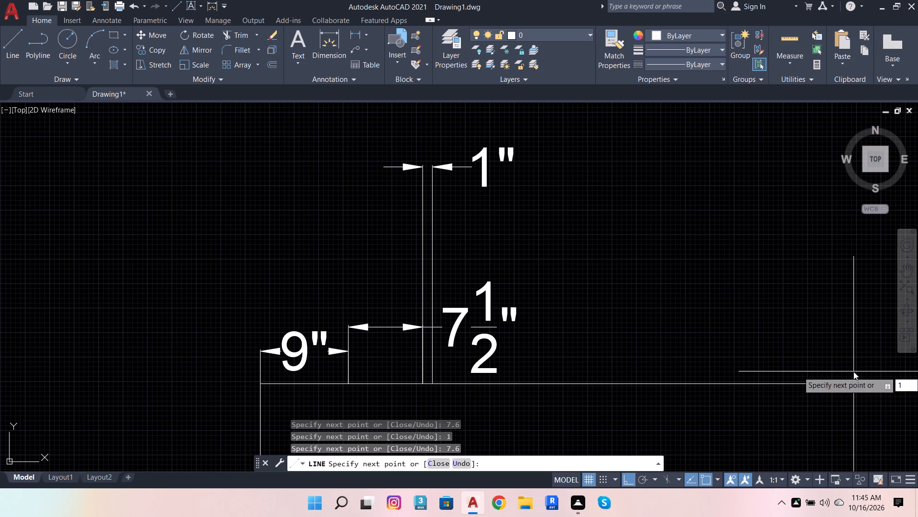
{"action": "key", "text": "Return"}
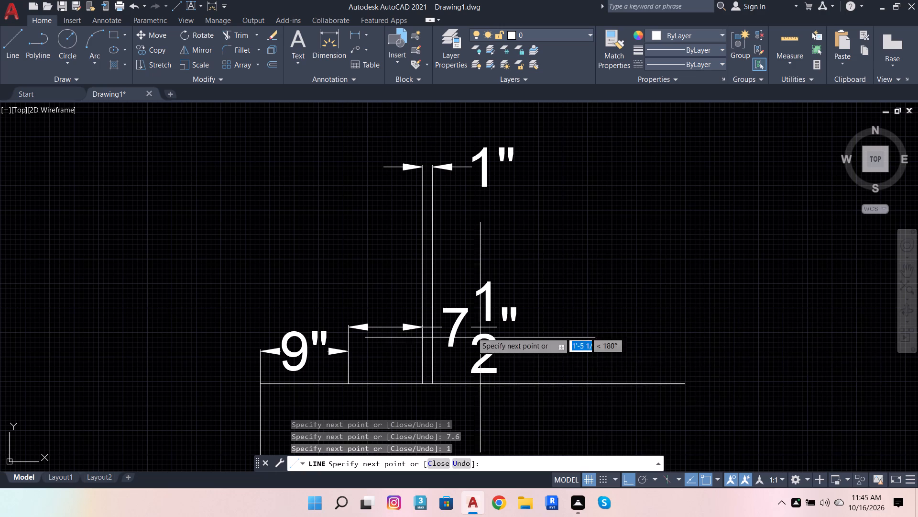
{"action": "scroll", "coordinate": [412, 300], "scroll_direction": "down", "scroll_amount": 2}
{"action": "scroll", "coordinate": [599, 313], "scroll_direction": "up", "scroll_amount": 1}
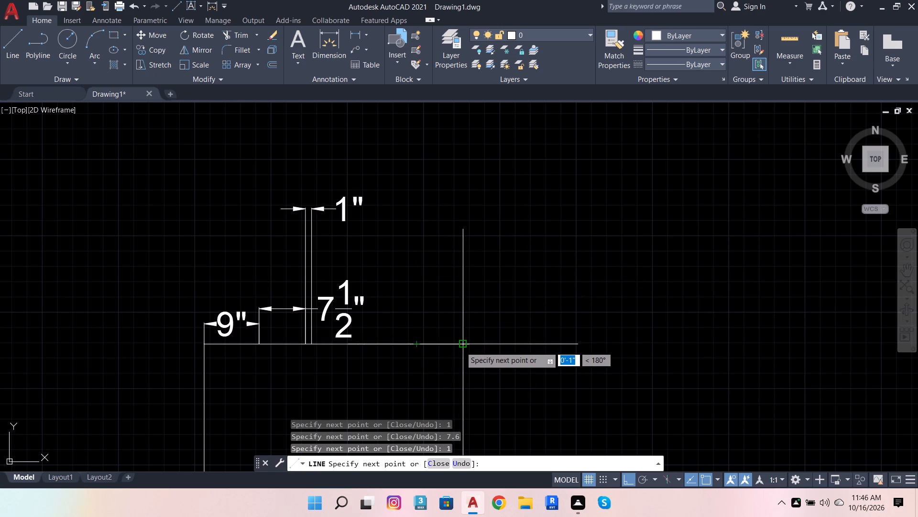
{"action": "type", "text": "7.6"}
{"action": "key", "text": "Return"}
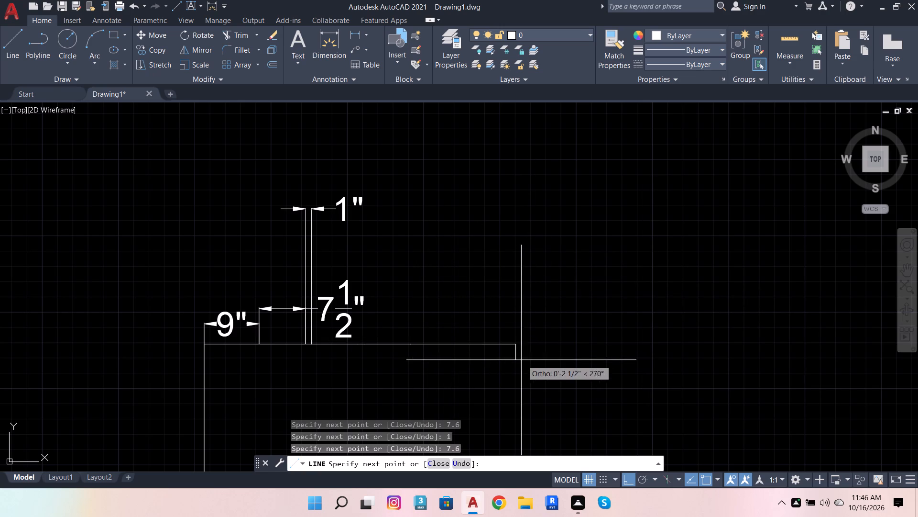
Inspect the free end of the upper wall's segment chain up close and end the Line command.
{"action": "scroll", "coordinate": [512, 347], "scroll_direction": "up", "scroll_amount": 3}
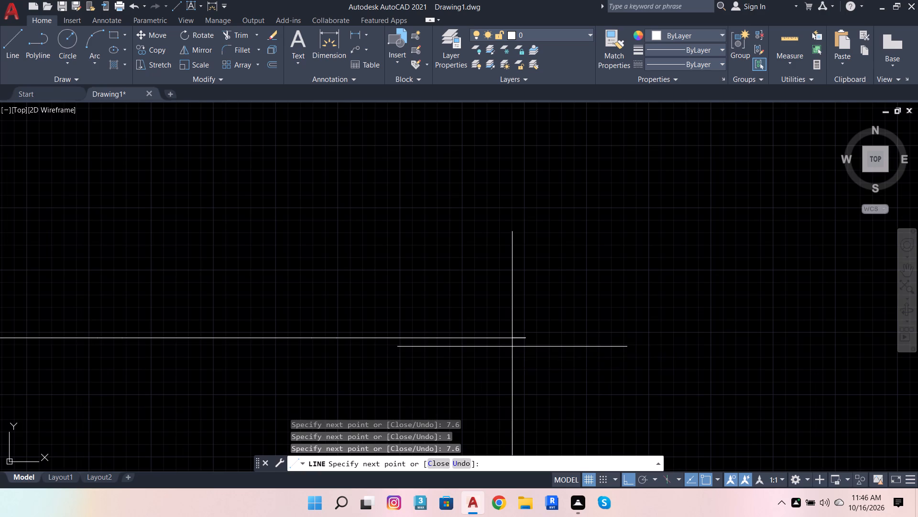
{"action": "scroll", "coordinate": [516, 338], "scroll_direction": "up", "scroll_amount": 4}
{"action": "scroll", "coordinate": [587, 300], "scroll_direction": "down", "scroll_amount": 1}
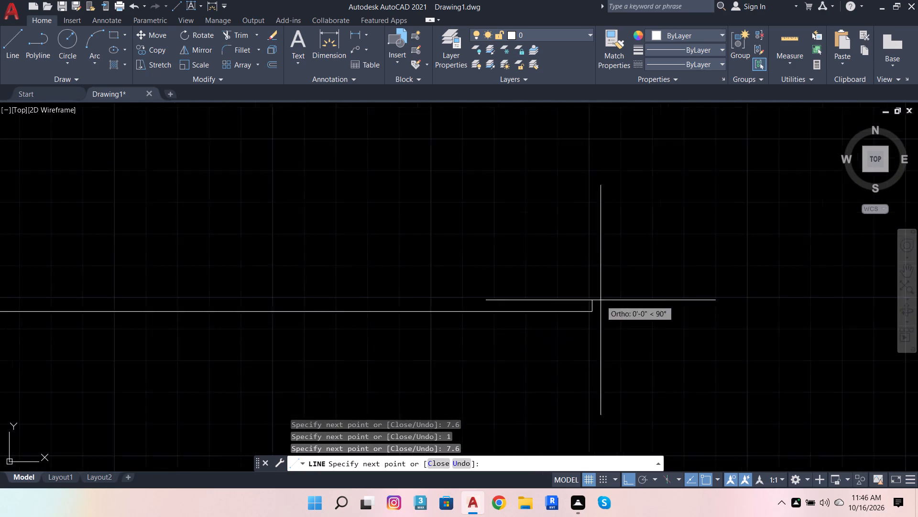
{"action": "scroll", "coordinate": [604, 301], "scroll_direction": "down", "scroll_amount": 3}
{"action": "scroll", "coordinate": [676, 269], "scroll_direction": "down", "scroll_amount": 4}
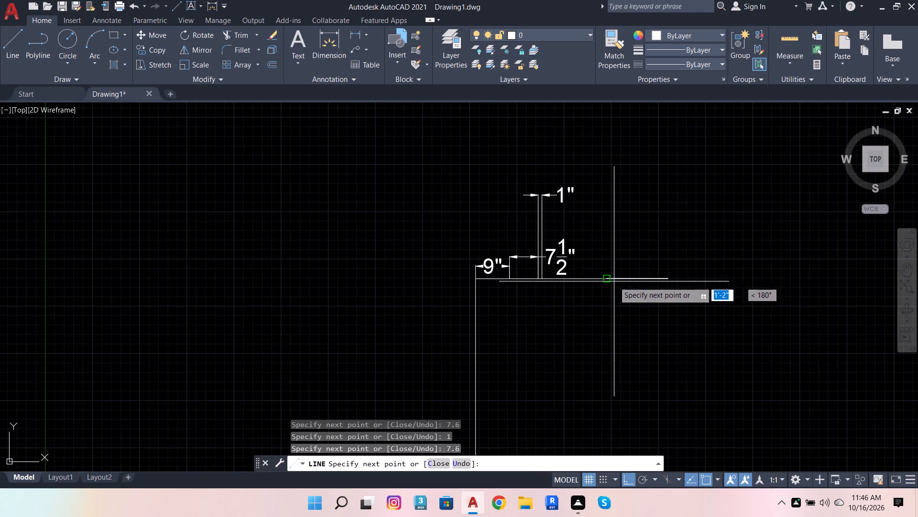
{"action": "scroll", "coordinate": [628, 277], "scroll_direction": "up", "scroll_amount": 2}
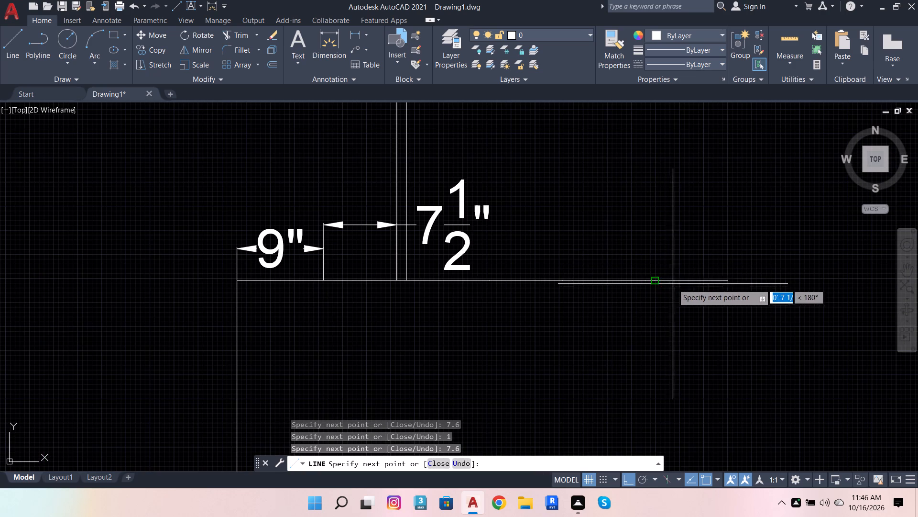
{"action": "scroll", "coordinate": [723, 279], "scroll_direction": "up", "scroll_amount": 1}
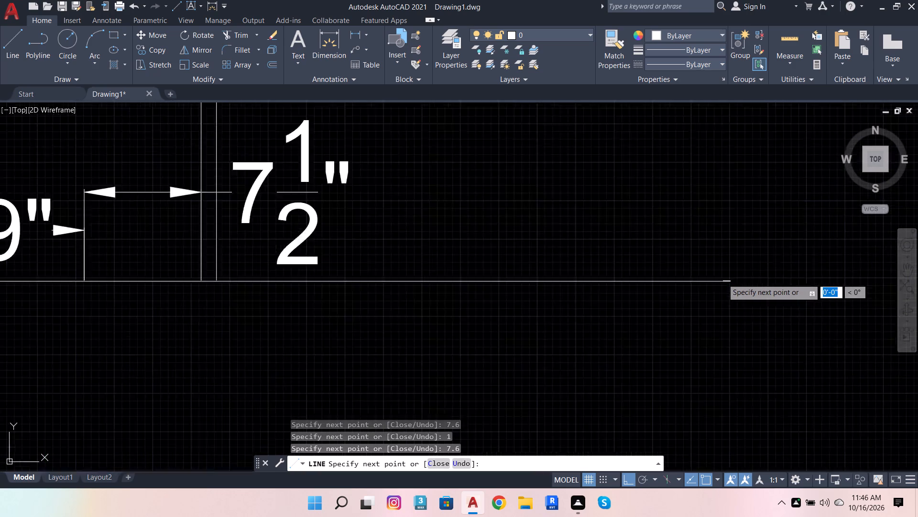
{"action": "scroll", "coordinate": [722, 279], "scroll_direction": "up", "scroll_amount": 6}
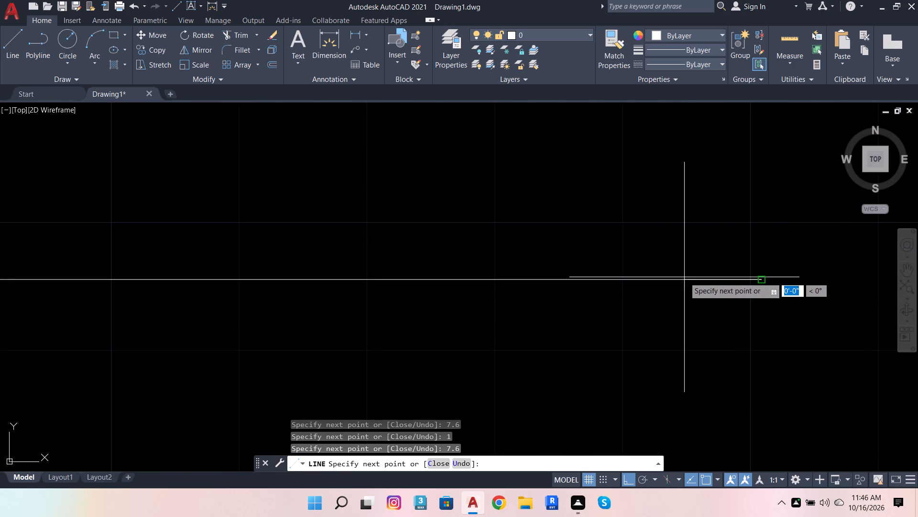
{"action": "key", "text": "Escape"}
Dimension the 7.6-inch segment just past the already dimensioned ones, placing its dimension above the existing dimension text.
{"action": "scroll", "coordinate": [720, 516], "scroll_direction": "down", "scroll_amount": 4}
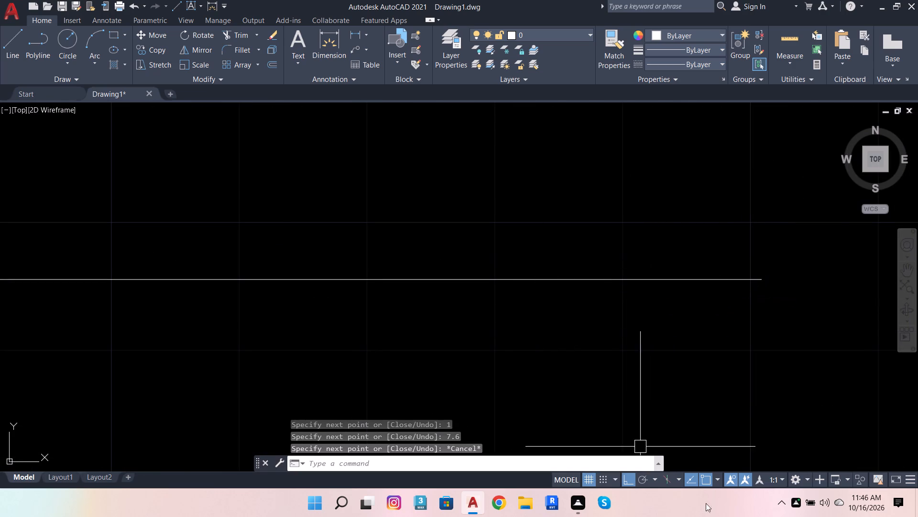
{"action": "scroll", "coordinate": [706, 503], "scroll_direction": "down", "scroll_amount": 1}
{"action": "scroll", "coordinate": [581, 328], "scroll_direction": "down", "scroll_amount": 4}
{"action": "scroll", "coordinate": [491, 339], "scroll_direction": "down", "scroll_amount": 4}
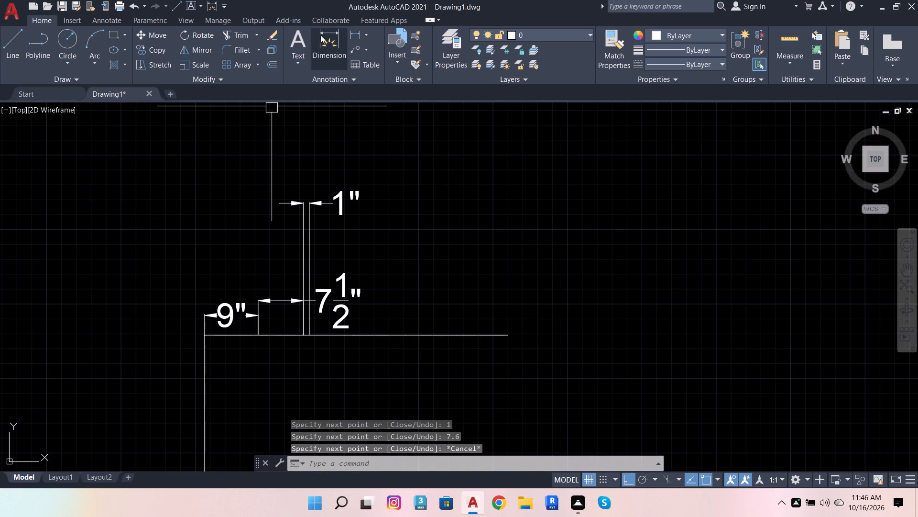
{"action": "left_click", "coordinate": [320, 40]}
{"action": "scroll", "coordinate": [342, 329], "scroll_direction": "up", "scroll_amount": 2}
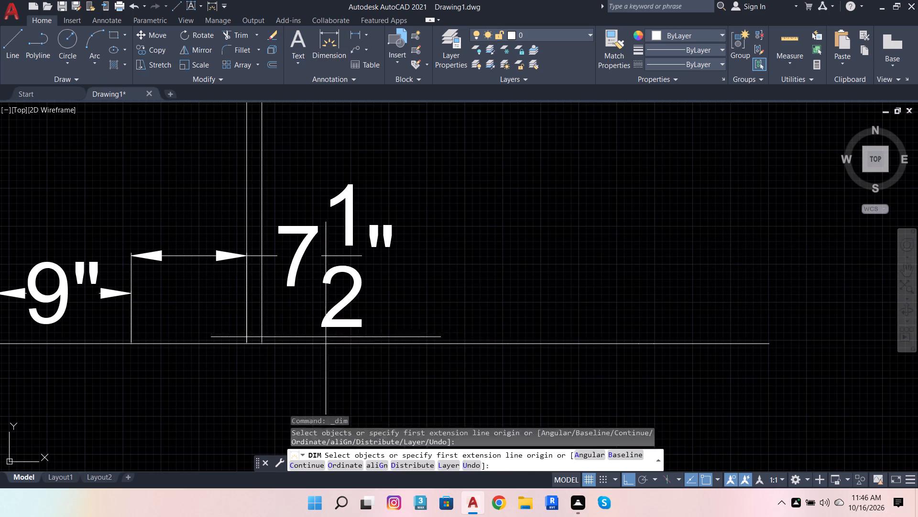
{"action": "left_click", "coordinate": [307, 345]}
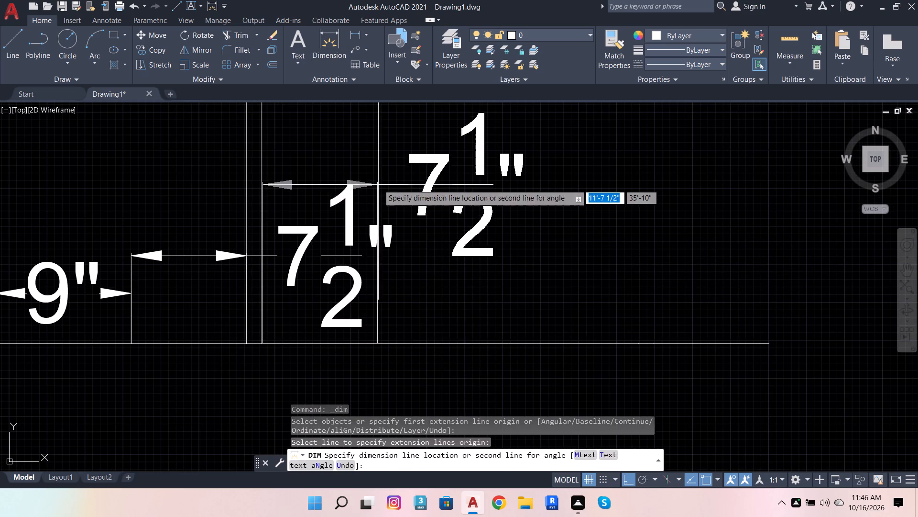
{"action": "scroll", "coordinate": [389, 216], "scroll_direction": "down", "scroll_amount": 1}
{"action": "scroll", "coordinate": [397, 279], "scroll_direction": "down", "scroll_amount": 2}
{"action": "scroll", "coordinate": [393, 272], "scroll_direction": "up", "scroll_amount": 3}
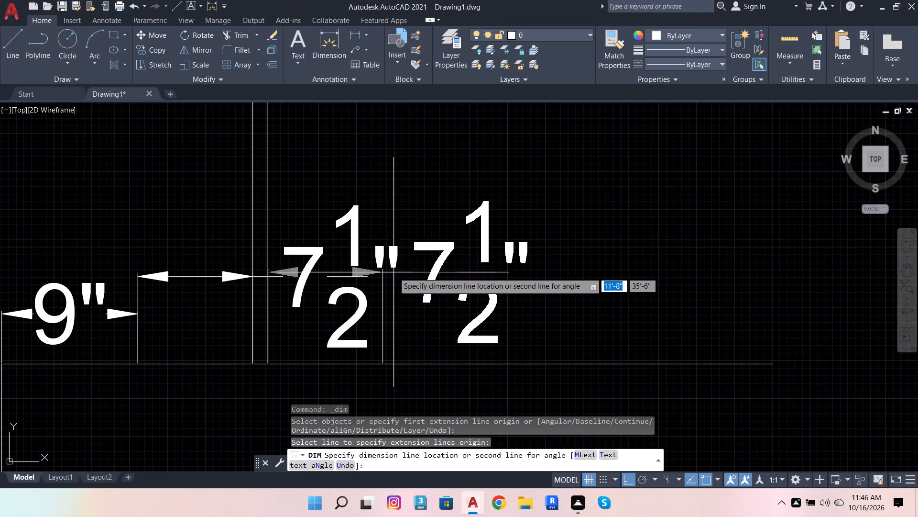
{"action": "left_click", "coordinate": [460, 185]}
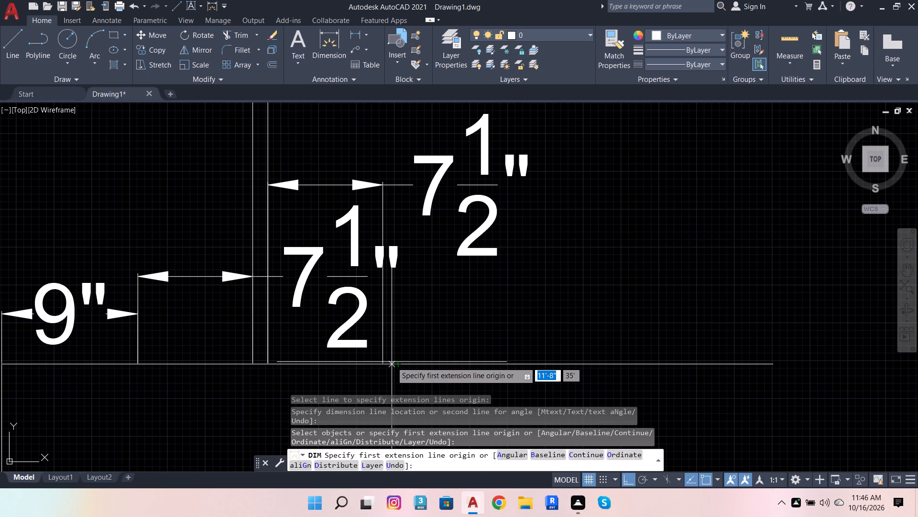
Dimension the second 1-inch segment of the upper wall, placing its dimension roughly level with the first 1-inch dimension.
{"action": "scroll", "coordinate": [389, 366], "scroll_direction": "up", "scroll_amount": 5}
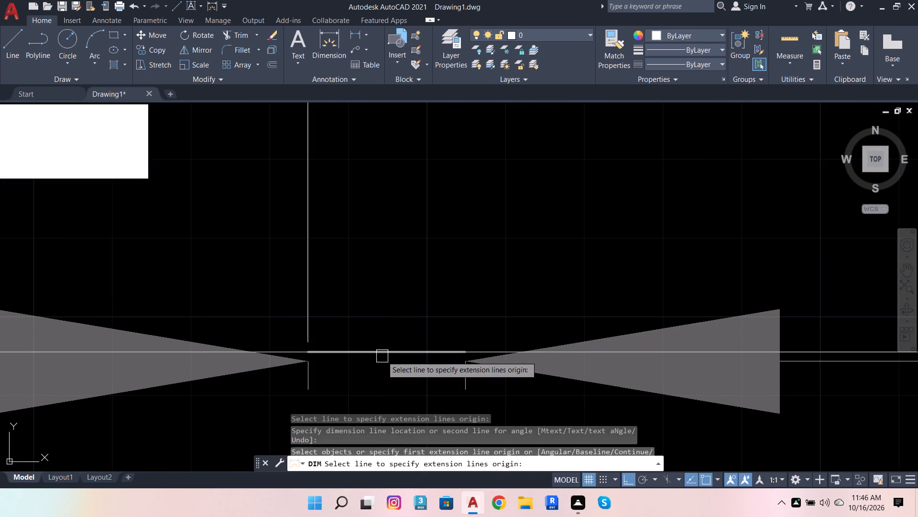
{"action": "left_click", "coordinate": [382, 357]}
{"action": "scroll", "coordinate": [392, 358], "scroll_direction": "down", "scroll_amount": 7}
{"action": "scroll", "coordinate": [410, 241], "scroll_direction": "up", "scroll_amount": 1}
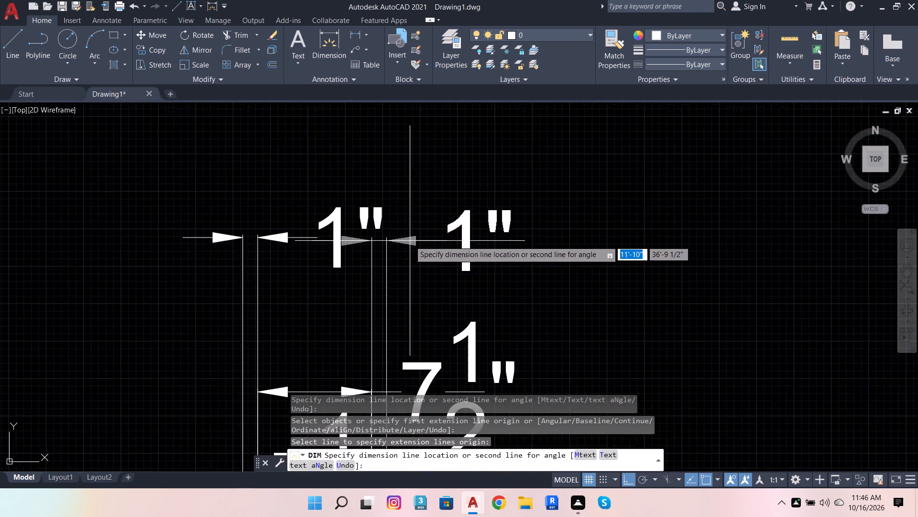
{"action": "scroll", "coordinate": [410, 241], "scroll_direction": "up", "scroll_amount": 2}
{"action": "left_click", "coordinate": [410, 241]}
Dimension the 7.6-inch segment just past the second 1-inch one, aligning its dimension line with that of the first 7.6-inch segment.
{"action": "scroll", "coordinate": [423, 225], "scroll_direction": "down", "scroll_amount": 6}
{"action": "scroll", "coordinate": [448, 311], "scroll_direction": "up", "scroll_amount": 1}
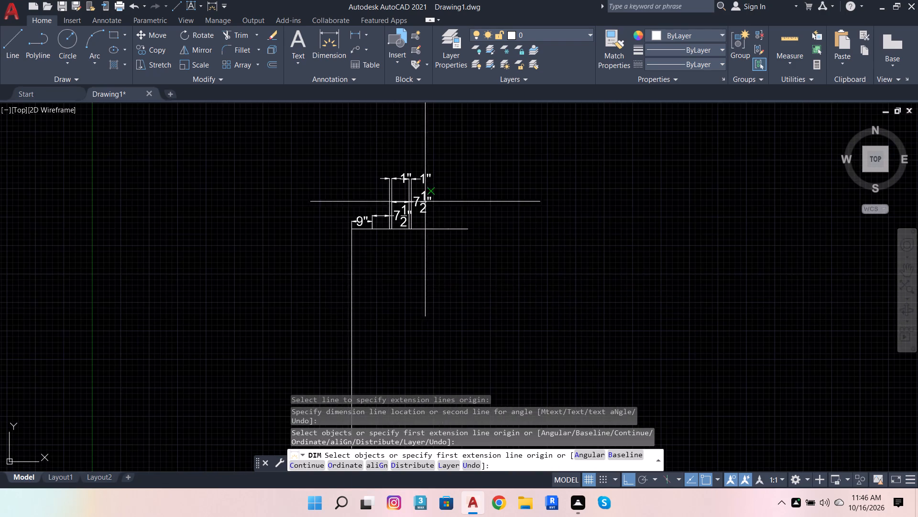
{"action": "scroll", "coordinate": [425, 202], "scroll_direction": "up", "scroll_amount": 4}
{"action": "left_click", "coordinate": [400, 378]}
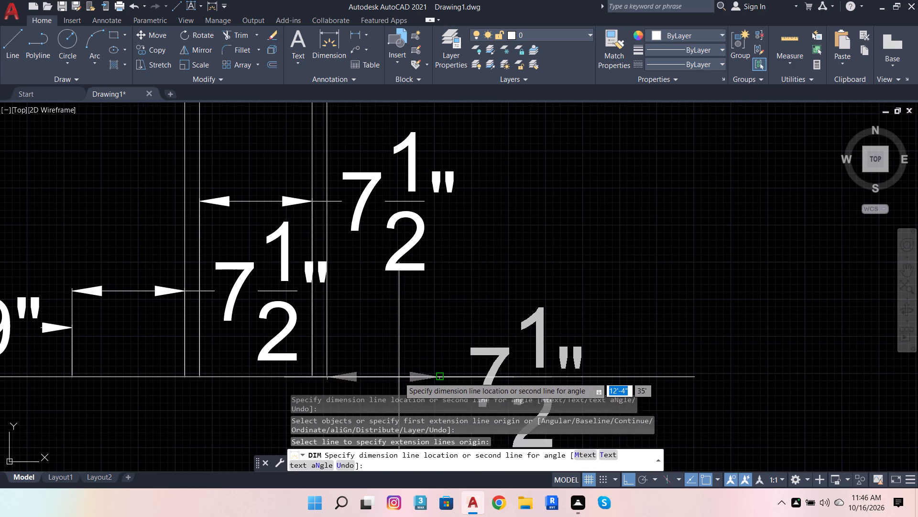
{"action": "scroll", "coordinate": [399, 377], "scroll_direction": "down", "scroll_amount": 4}
{"action": "scroll", "coordinate": [407, 340], "scroll_direction": "up", "scroll_amount": 3}
{"action": "scroll", "coordinate": [406, 335], "scroll_direction": "down", "scroll_amount": 2}
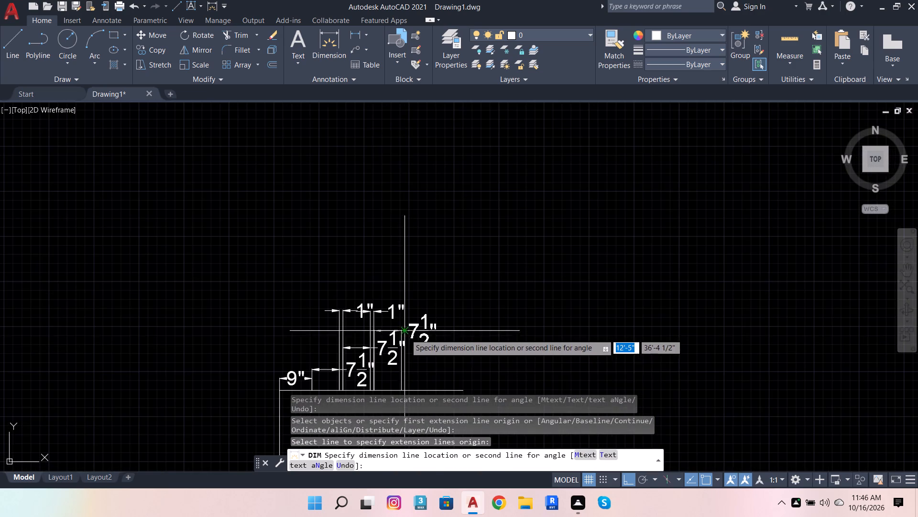
{"action": "scroll", "coordinate": [406, 366], "scroll_direction": "up", "scroll_amount": 2}
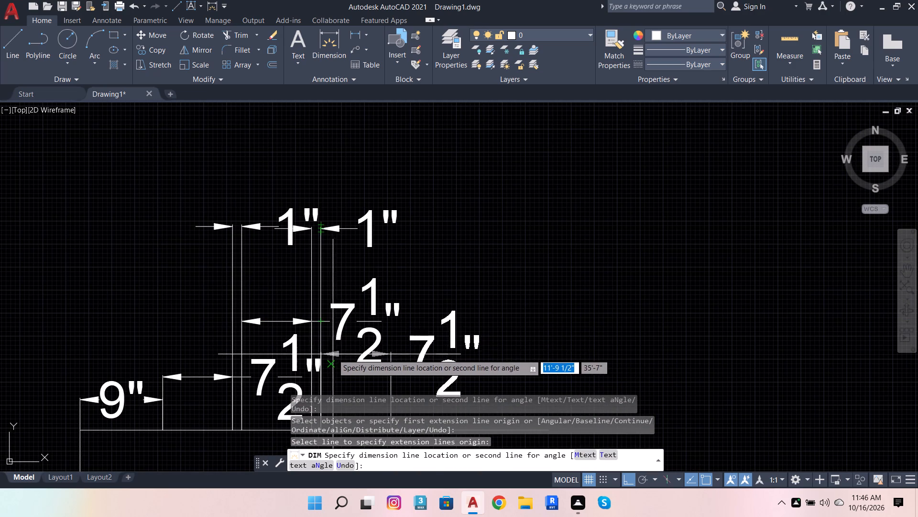
{"action": "scroll", "coordinate": [340, 341], "scroll_direction": "down", "scroll_amount": 1}
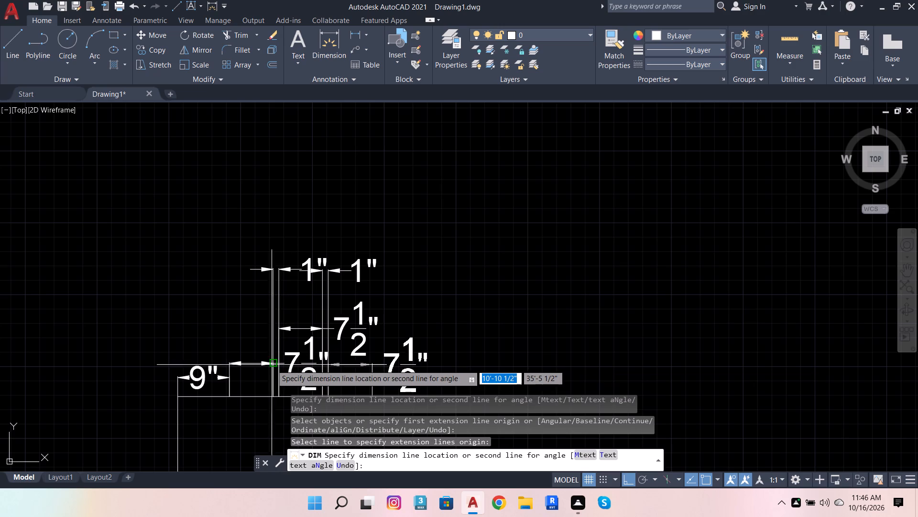
{"action": "left_click", "coordinate": [269, 366]}
Dimension the third 1-inch segment between its endpoints, placing its dimension above the other two 1-inch dimensions.
{"action": "scroll", "coordinate": [372, 396], "scroll_direction": "up", "scroll_amount": 1}
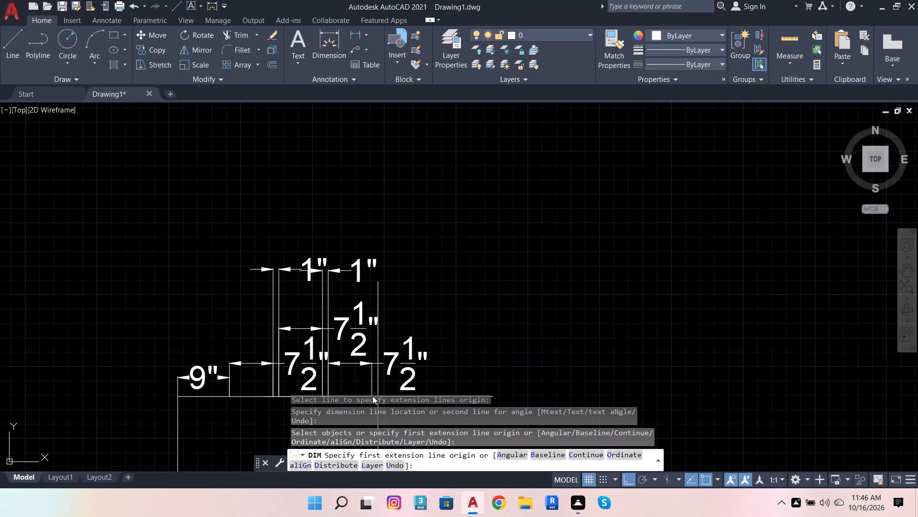
{"action": "scroll", "coordinate": [372, 396], "scroll_direction": "up", "scroll_amount": 2}
{"action": "scroll", "coordinate": [438, 320], "scroll_direction": "down", "scroll_amount": 3}
{"action": "scroll", "coordinate": [417, 340], "scroll_direction": "up", "scroll_amount": 7}
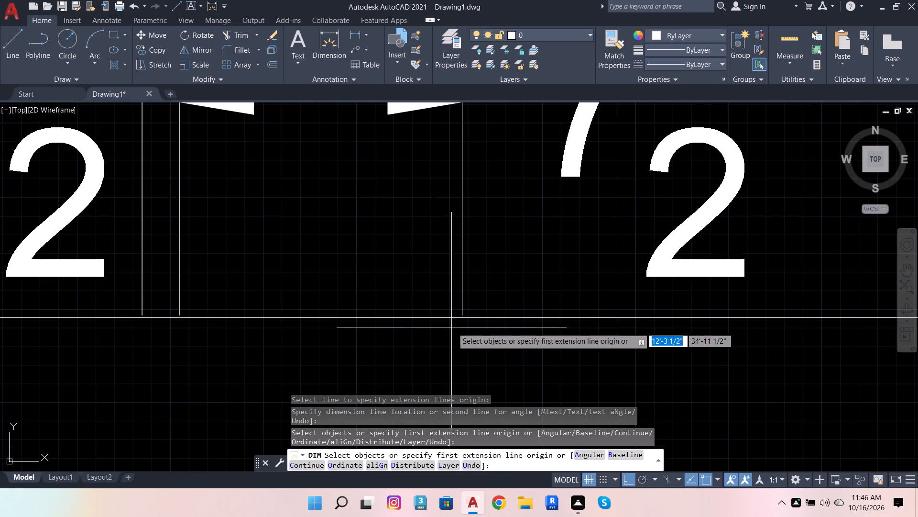
{"action": "left_click", "coordinate": [491, 324]}
{"action": "scroll", "coordinate": [495, 320], "scroll_direction": "down", "scroll_amount": 6}
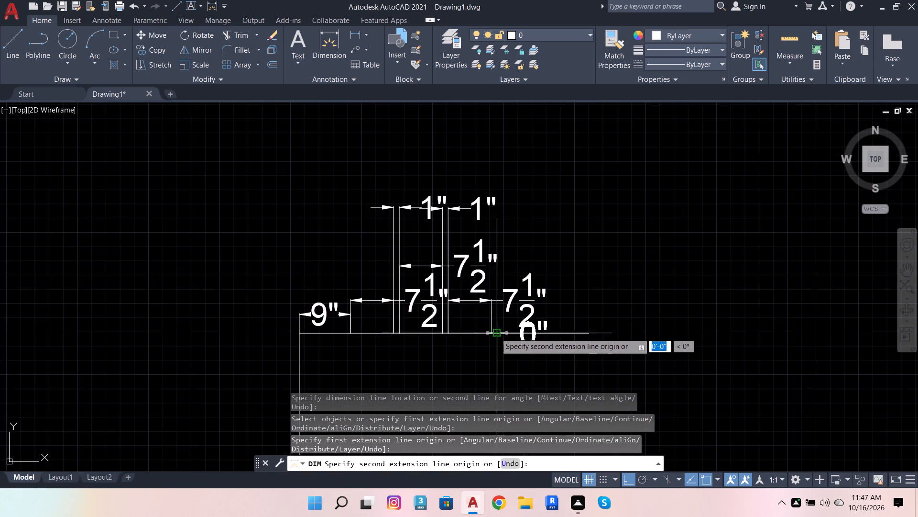
{"action": "scroll", "coordinate": [487, 330], "scroll_direction": "up", "scroll_amount": 4}
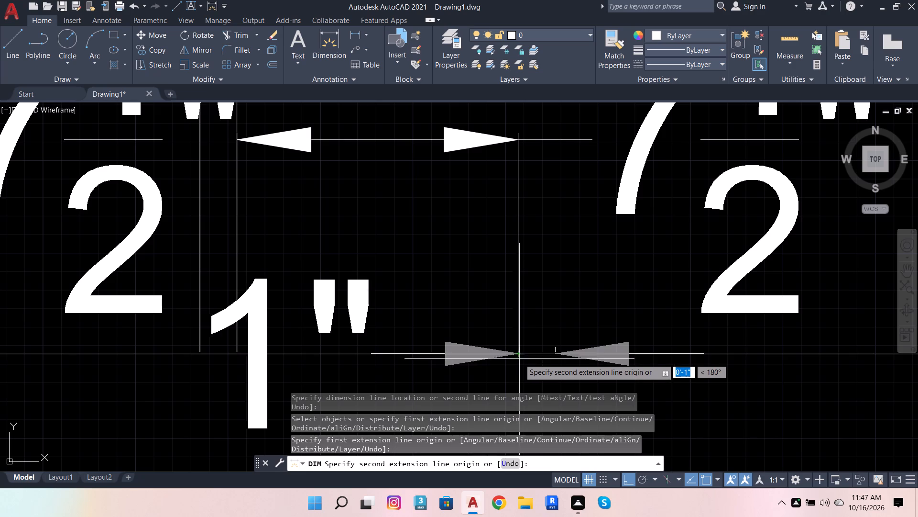
{"action": "left_click", "coordinate": [517, 355]}
{"action": "scroll", "coordinate": [526, 354], "scroll_direction": "down", "scroll_amount": 6}
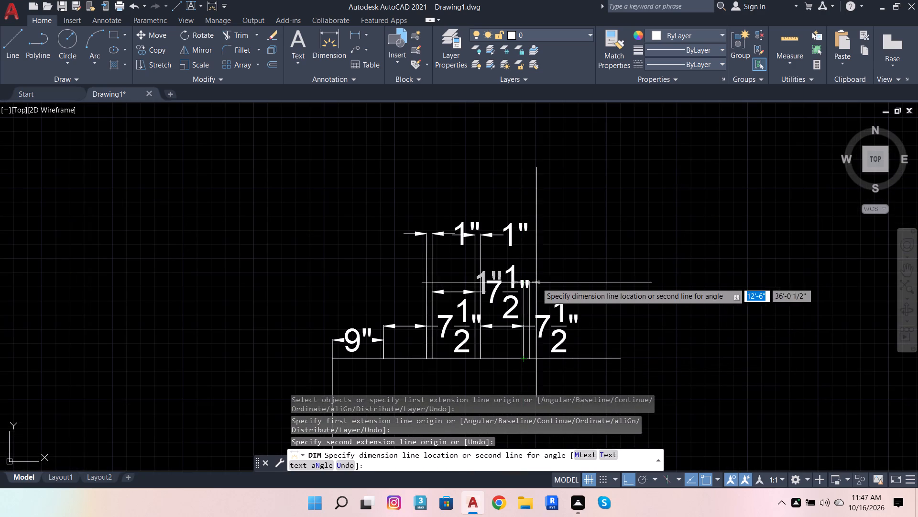
{"action": "left_click", "coordinate": [546, 207]}
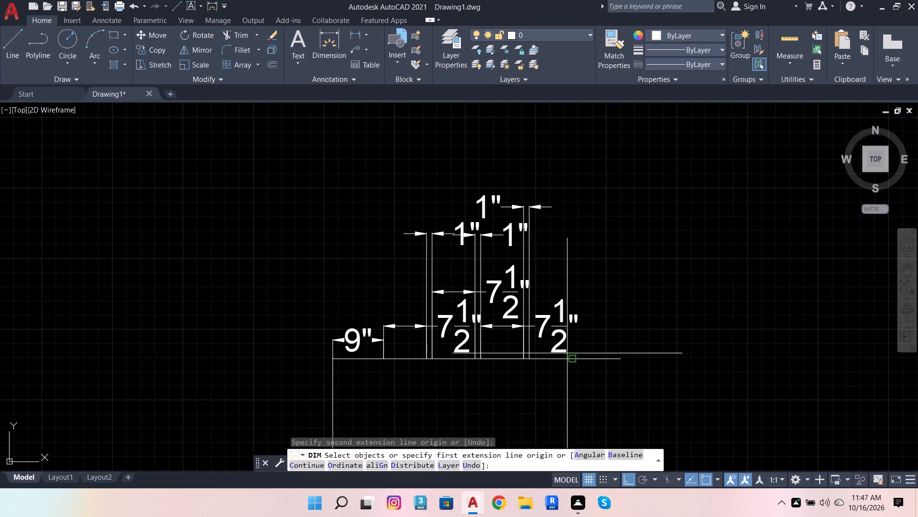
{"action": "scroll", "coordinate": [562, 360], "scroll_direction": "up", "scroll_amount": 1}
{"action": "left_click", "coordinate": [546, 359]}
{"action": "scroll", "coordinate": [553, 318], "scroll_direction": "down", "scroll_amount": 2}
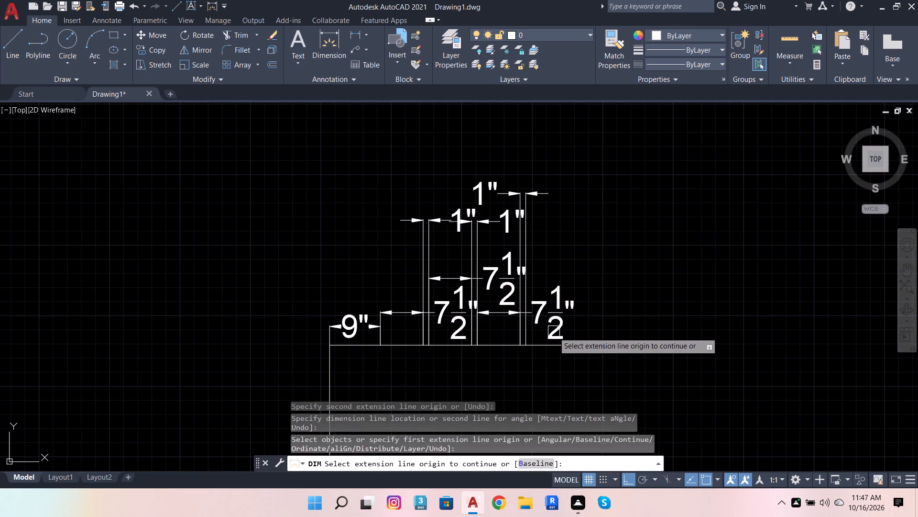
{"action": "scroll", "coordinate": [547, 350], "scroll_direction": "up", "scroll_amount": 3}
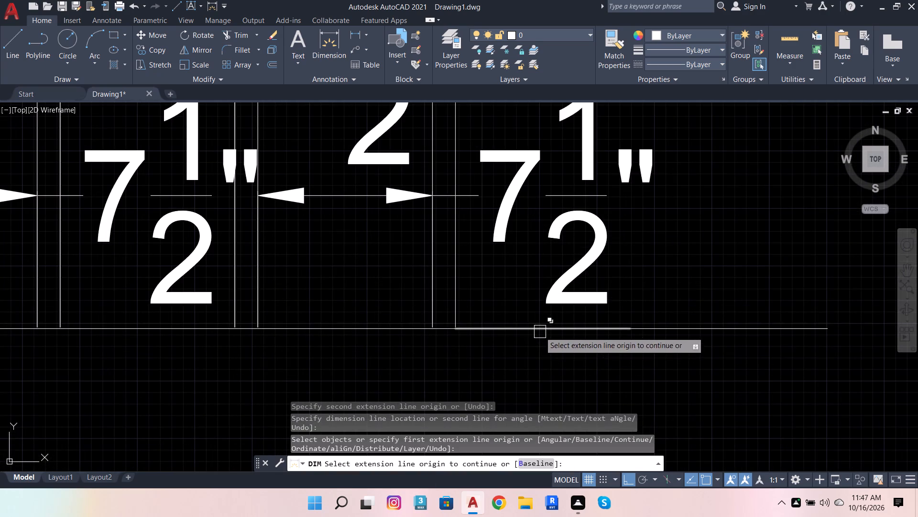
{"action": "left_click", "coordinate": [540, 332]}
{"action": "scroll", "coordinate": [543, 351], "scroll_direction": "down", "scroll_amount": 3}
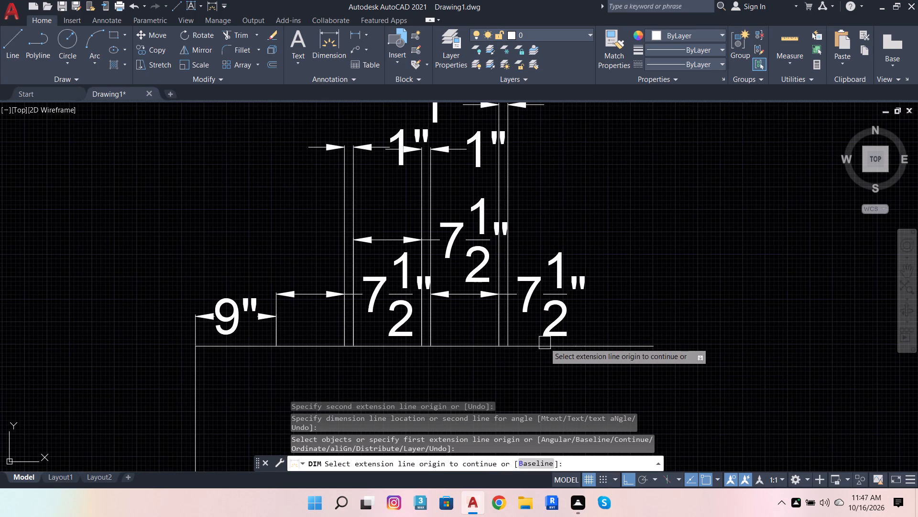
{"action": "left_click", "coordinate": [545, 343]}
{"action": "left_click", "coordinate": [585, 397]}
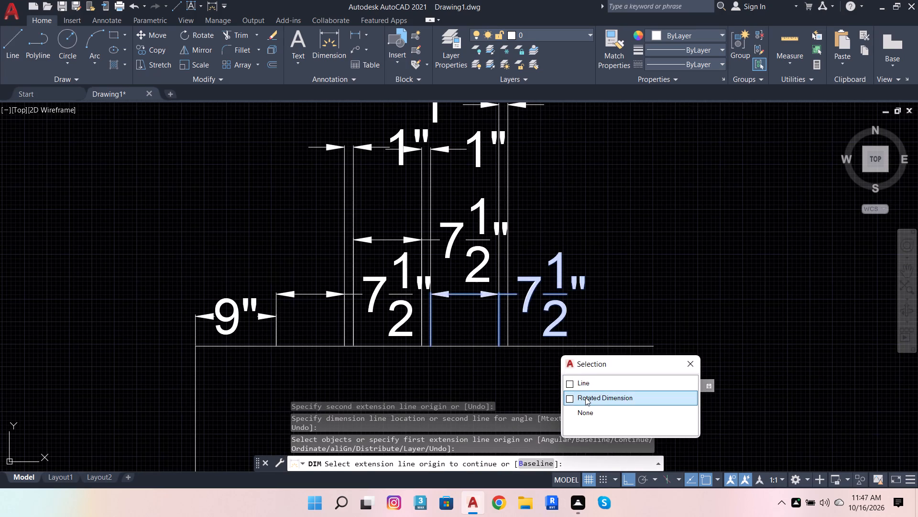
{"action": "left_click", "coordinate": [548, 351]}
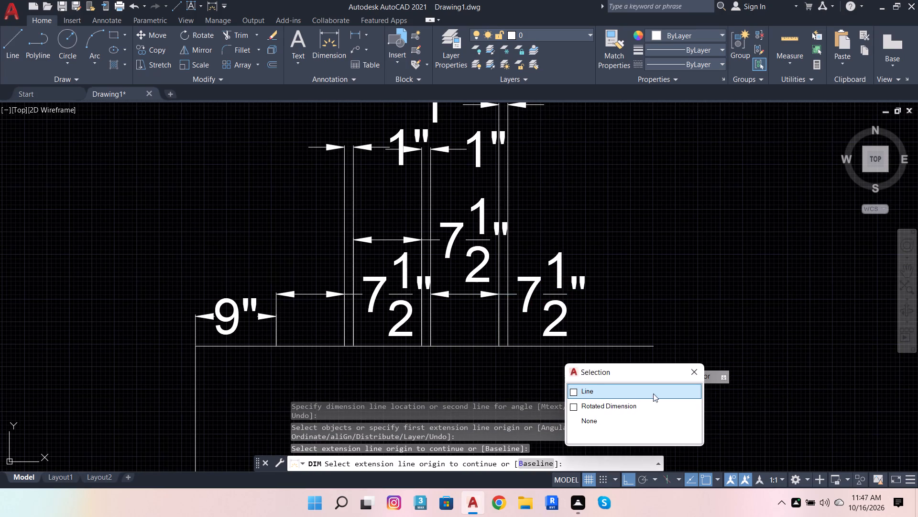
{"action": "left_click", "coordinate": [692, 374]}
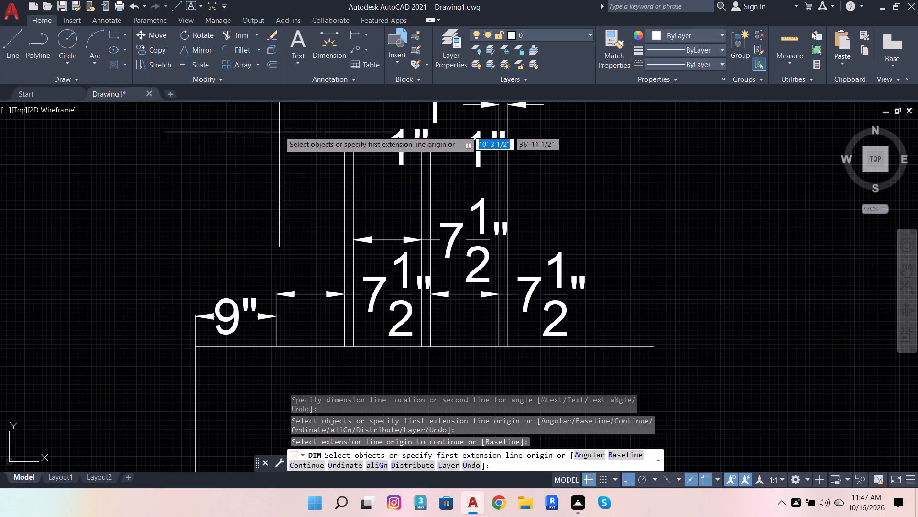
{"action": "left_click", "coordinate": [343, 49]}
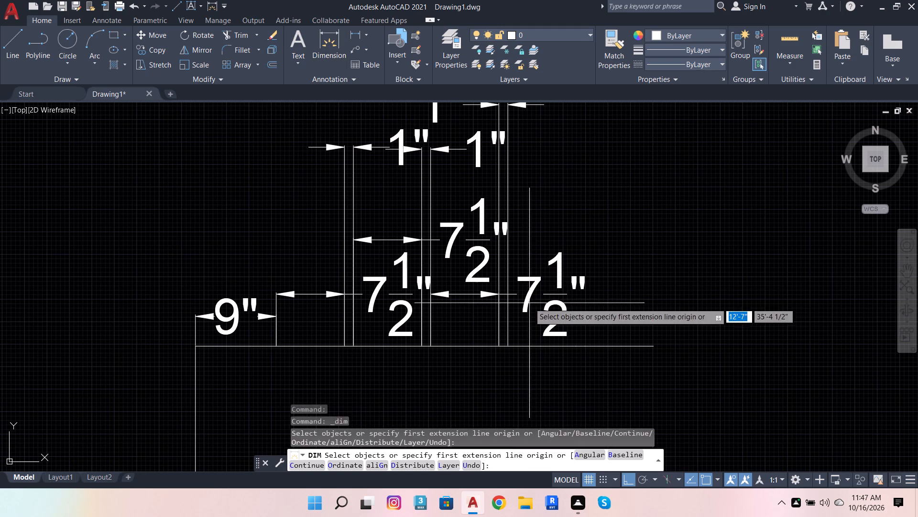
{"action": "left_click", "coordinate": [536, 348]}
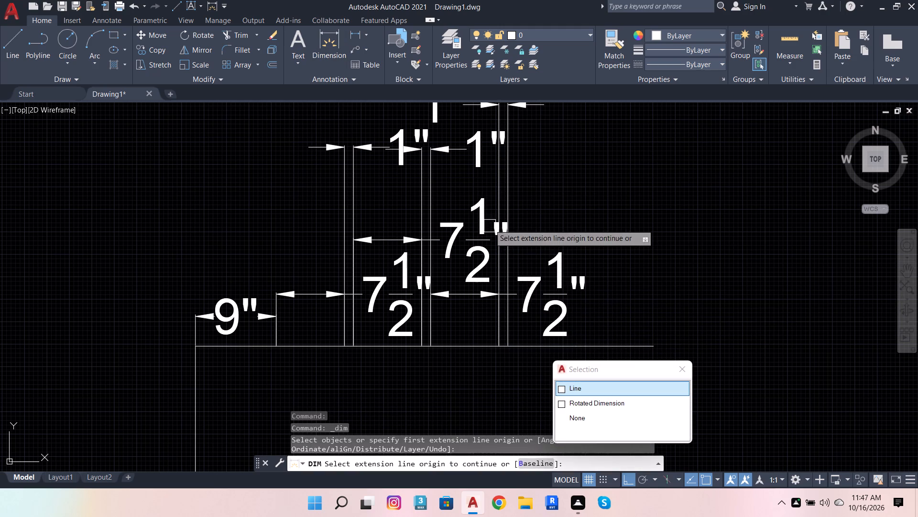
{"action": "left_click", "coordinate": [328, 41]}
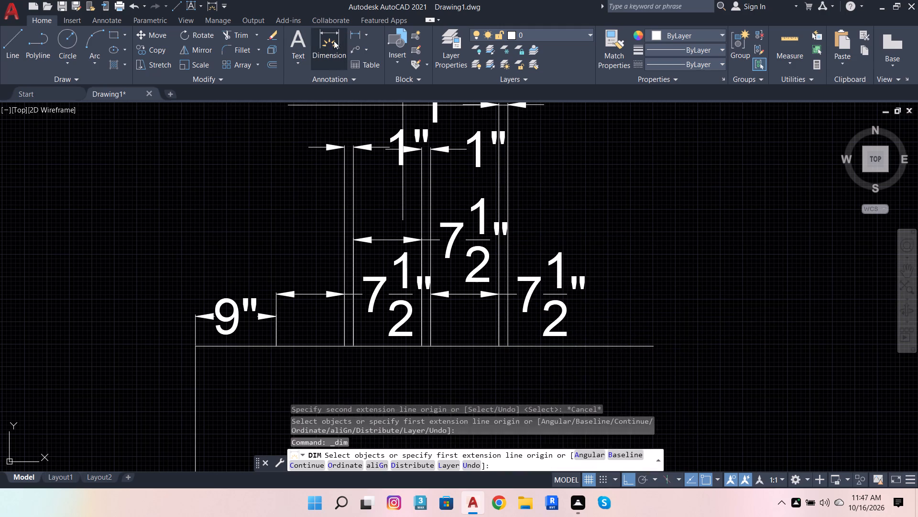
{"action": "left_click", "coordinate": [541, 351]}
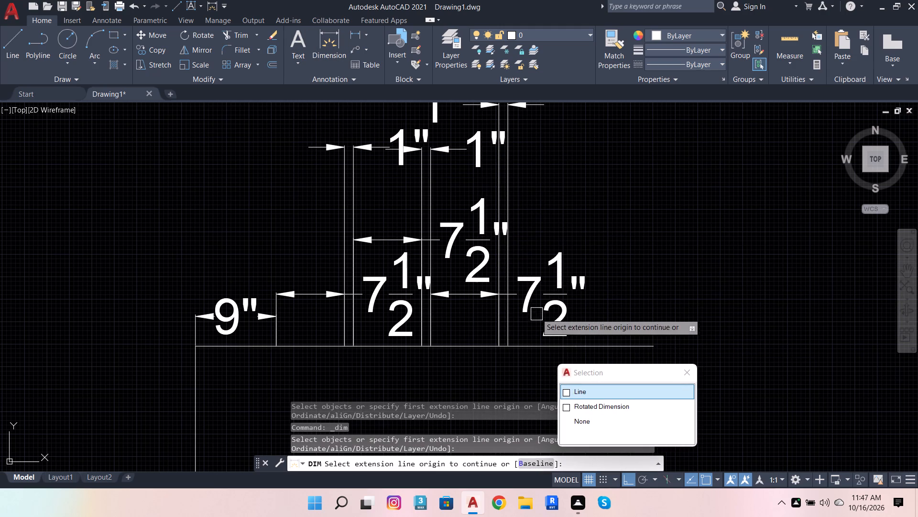
Dimension the 7.6-inch segment past the third 1-inch one between its endpoints, placing its dimension clear above the existing 7.6-inch segment dimensions.
{"action": "left_click", "coordinate": [330, 50]}
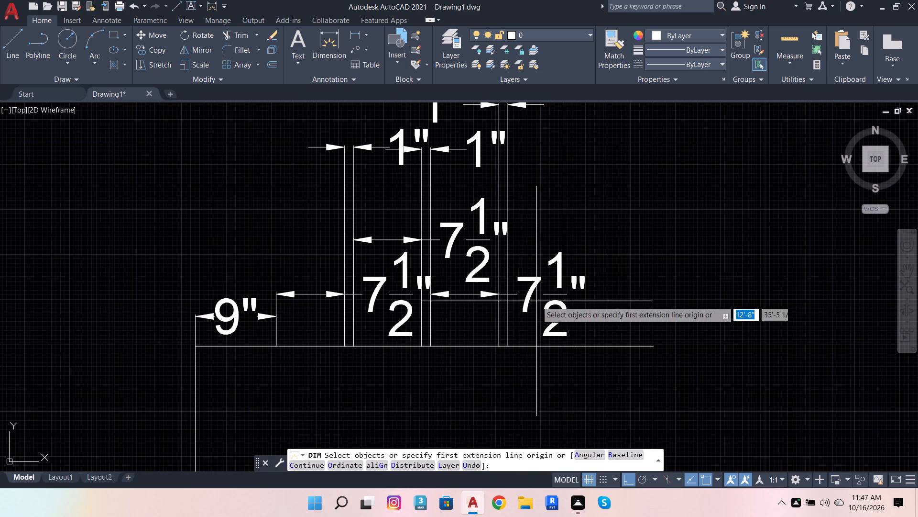
{"action": "scroll", "coordinate": [515, 351], "scroll_direction": "up", "scroll_amount": 3}
{"action": "left_click", "coordinate": [491, 335]}
{"action": "scroll", "coordinate": [483, 343], "scroll_direction": "down", "scroll_amount": 3}
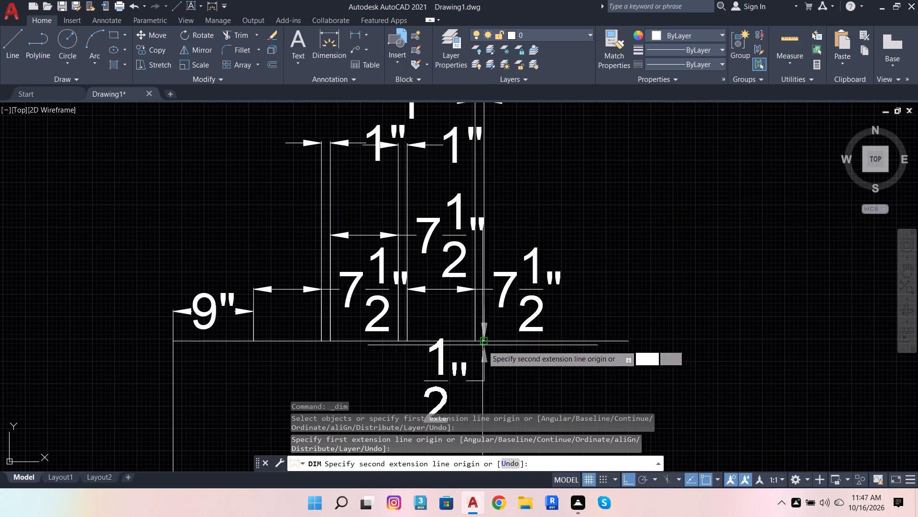
{"action": "left_click", "coordinate": [554, 339]}
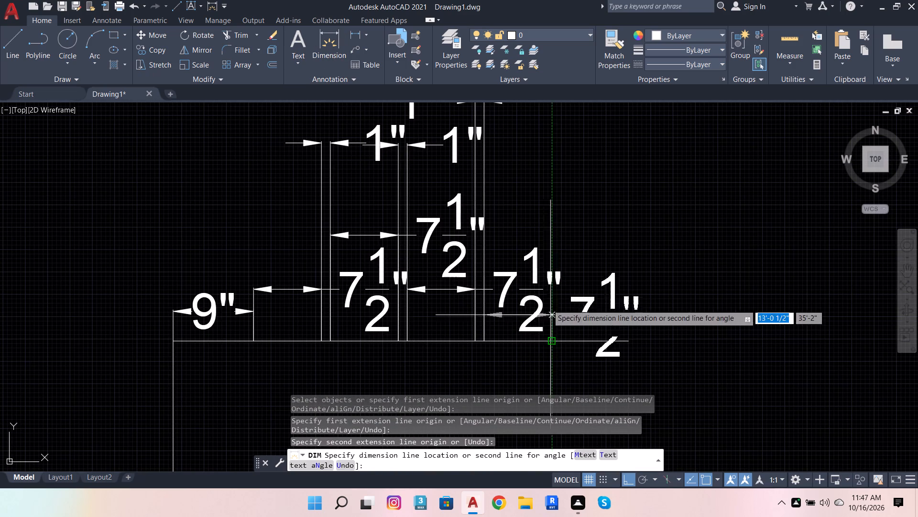
{"action": "left_click", "coordinate": [543, 176]}
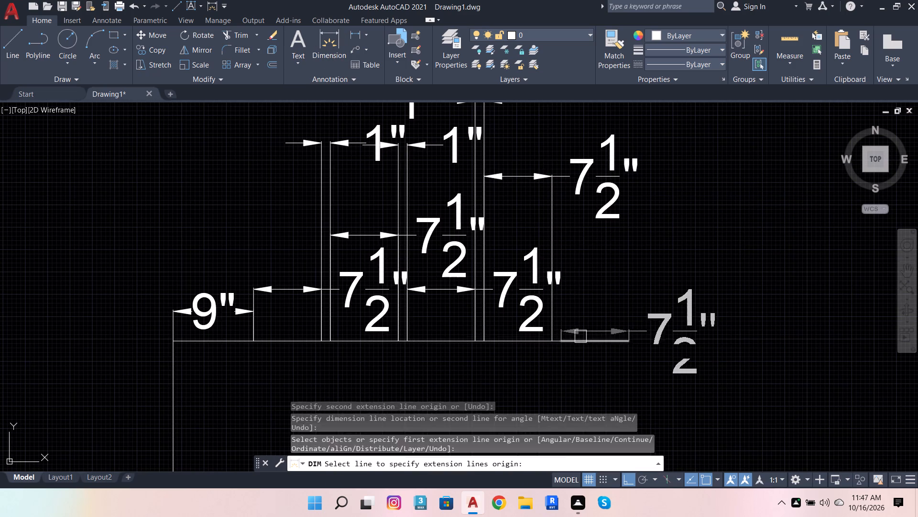
Dimension the last 1-inch segment of the upper wall between its endpoints, placing its dimension just below the preceding segment's dimension.
{"action": "scroll", "coordinate": [556, 342], "scroll_direction": "up", "scroll_amount": 4}
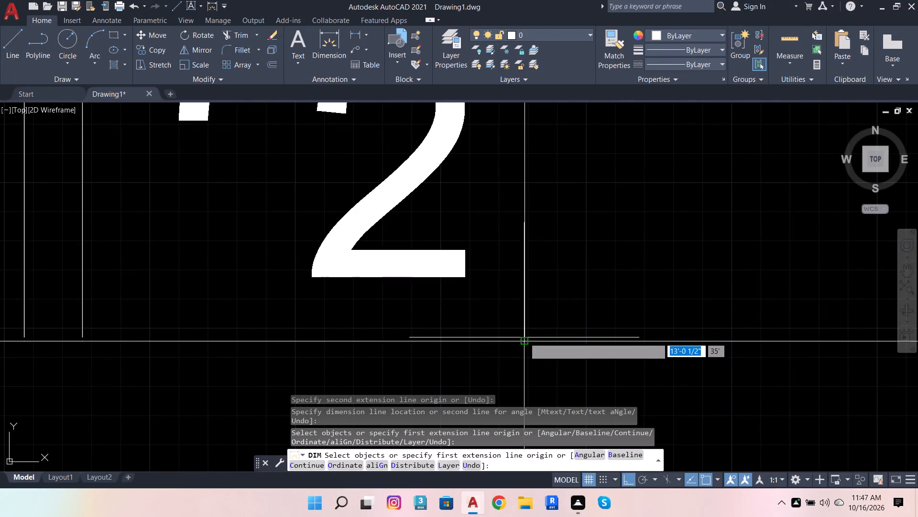
{"action": "left_click", "coordinate": [524, 337]}
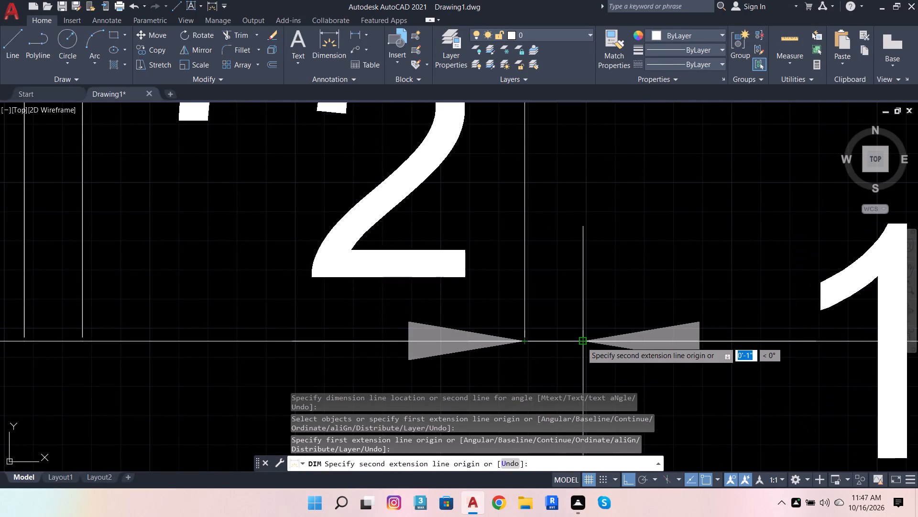
{"action": "left_click", "coordinate": [581, 342]}
{"action": "scroll", "coordinate": [584, 345], "scroll_direction": "down", "scroll_amount": 6}
{"action": "scroll", "coordinate": [586, 300], "scroll_direction": "up", "scroll_amount": 2}
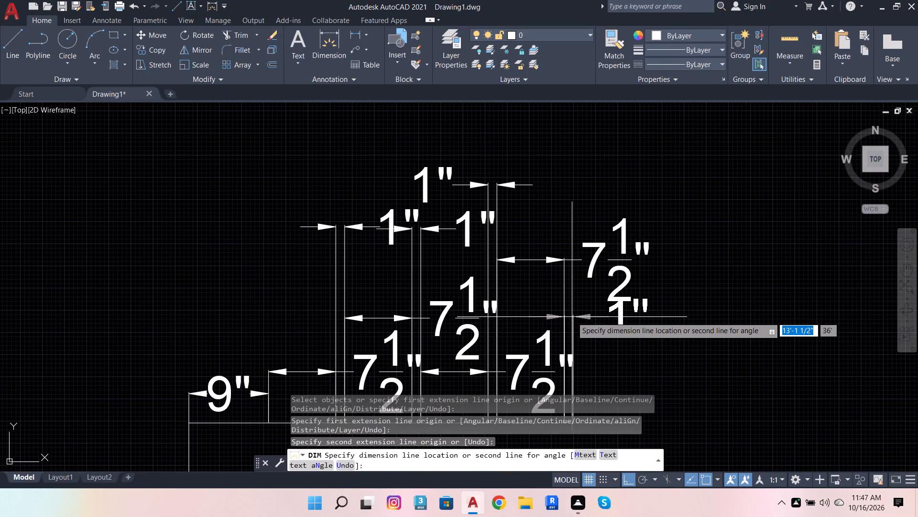
{"action": "left_click", "coordinate": [572, 317]}
Dimension the final 7.6-inch segment at the wall's free end, placing it about level with the topmost 1-inch dimension, and end the Dimension command.
{"action": "scroll", "coordinate": [590, 299], "scroll_direction": "down", "scroll_amount": 3}
{"action": "scroll", "coordinate": [606, 332], "scroll_direction": "up", "scroll_amount": 3}
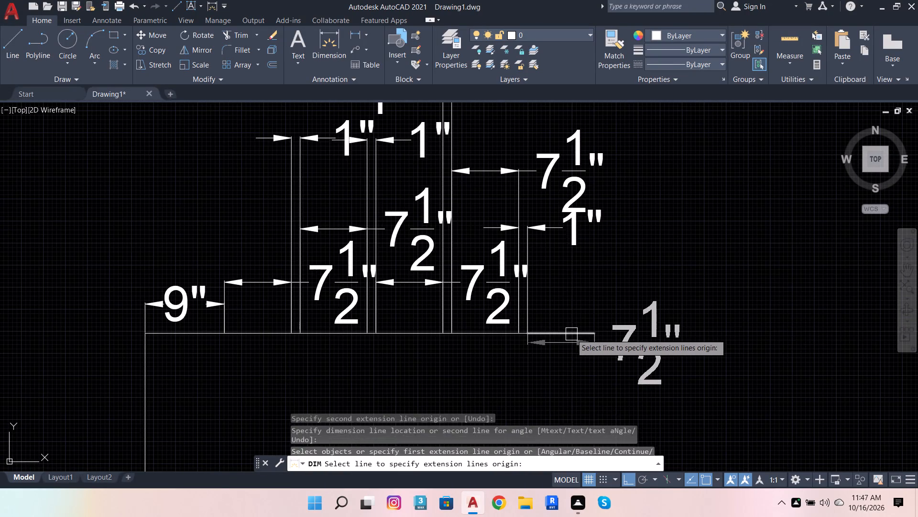
{"action": "left_click", "coordinate": [571, 334]}
{"action": "scroll", "coordinate": [571, 334], "scroll_direction": "down", "scroll_amount": 4}
{"action": "scroll", "coordinate": [588, 283], "scroll_direction": "up", "scroll_amount": 2}
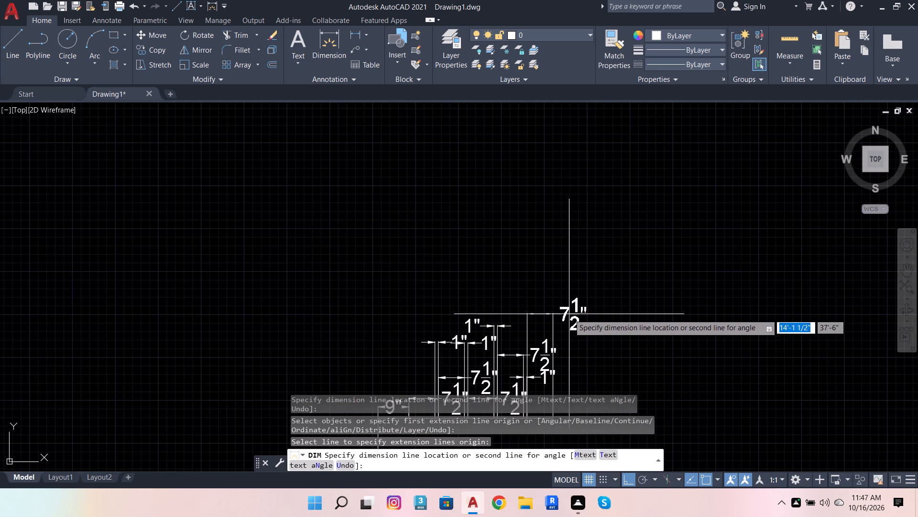
{"action": "left_click", "coordinate": [567, 324]}
{"action": "scroll", "coordinate": [586, 297], "scroll_direction": "down", "scroll_amount": 3}
{"action": "scroll", "coordinate": [568, 315], "scroll_direction": "up", "scroll_amount": 5}
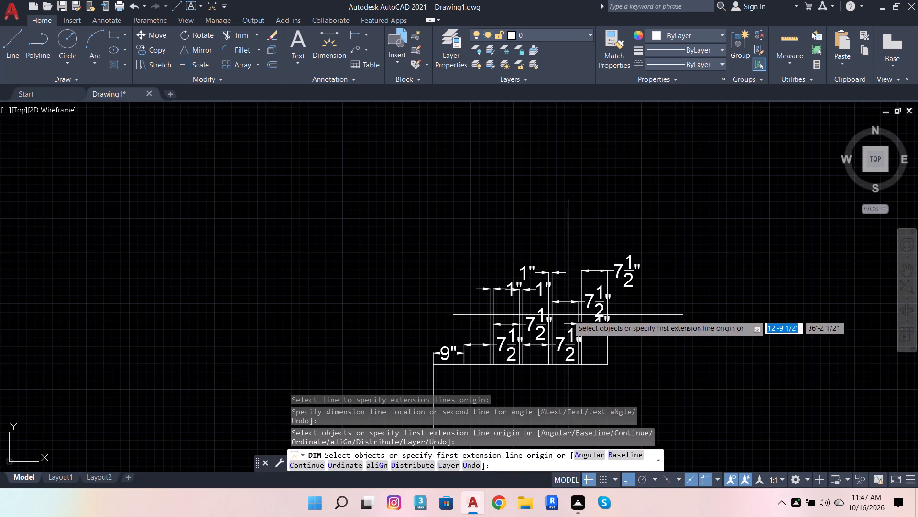
{"action": "key", "text": "Escape"}
{"action": "key", "text": "grave"}
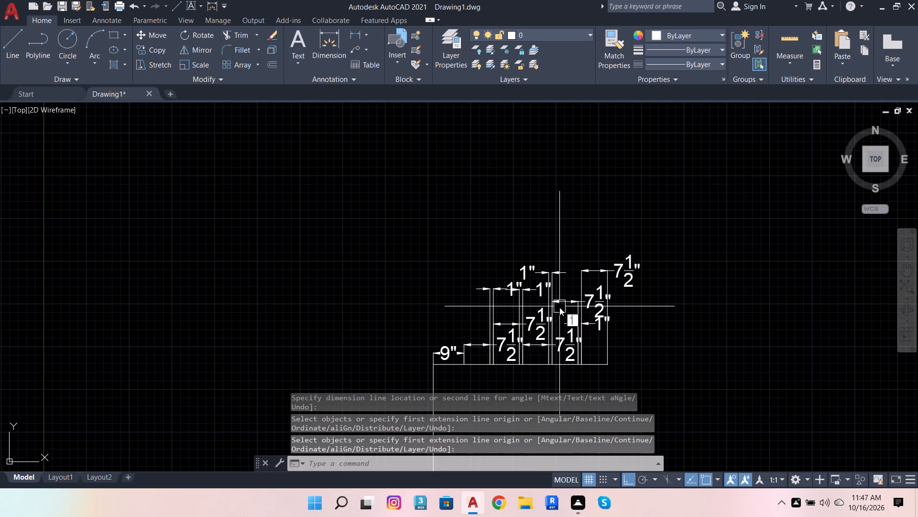
{"action": "key", "text": "Escape"}
{"action": "key", "text": "Escape"}
{"action": "key", "text": "Escape"}
{"action": "key", "text": "Escape"}
{"action": "key", "text": "Escape"}
{"action": "key", "text": "Escape"}
{"action": "key", "text": "Escape"}
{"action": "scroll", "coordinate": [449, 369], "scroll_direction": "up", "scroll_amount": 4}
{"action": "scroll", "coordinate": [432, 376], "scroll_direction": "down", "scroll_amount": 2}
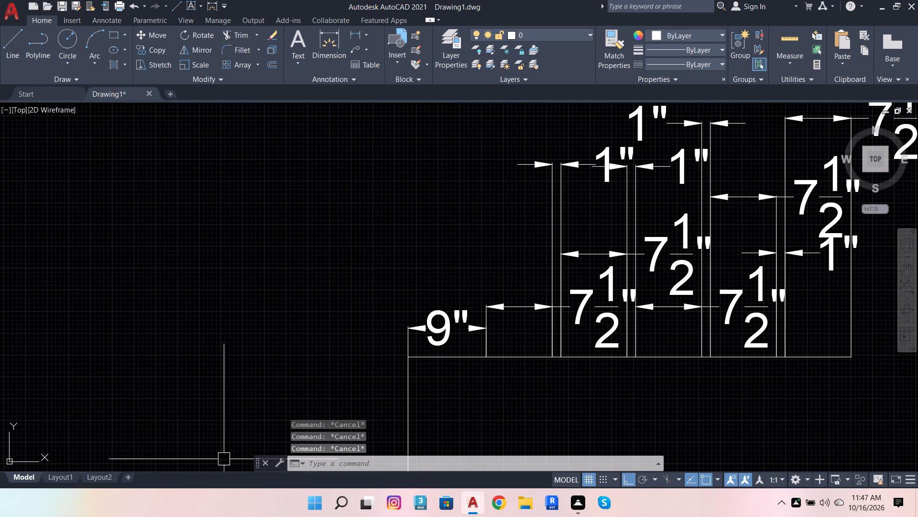
Modify the Standard dimension style so the arc length symbol precedes the dimension text.
{"action": "left_click", "coordinate": [297, 466]}
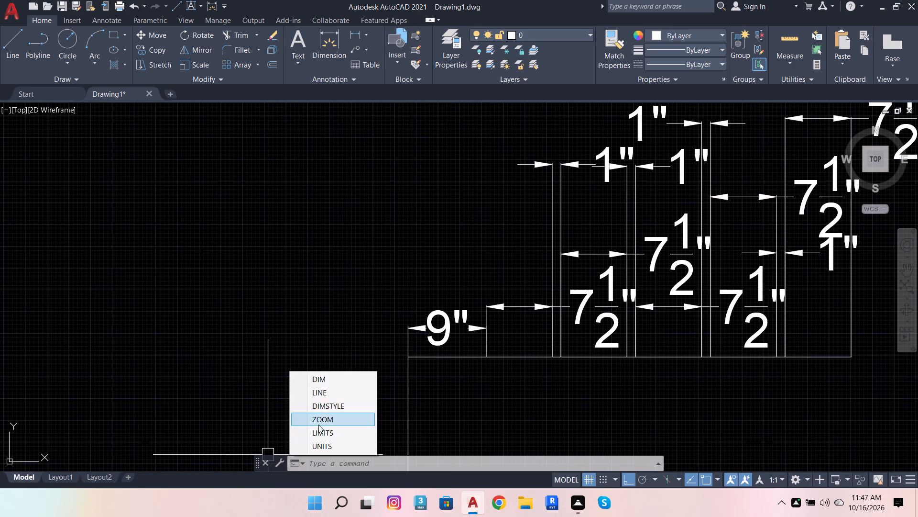
{"action": "left_click", "coordinate": [335, 412]}
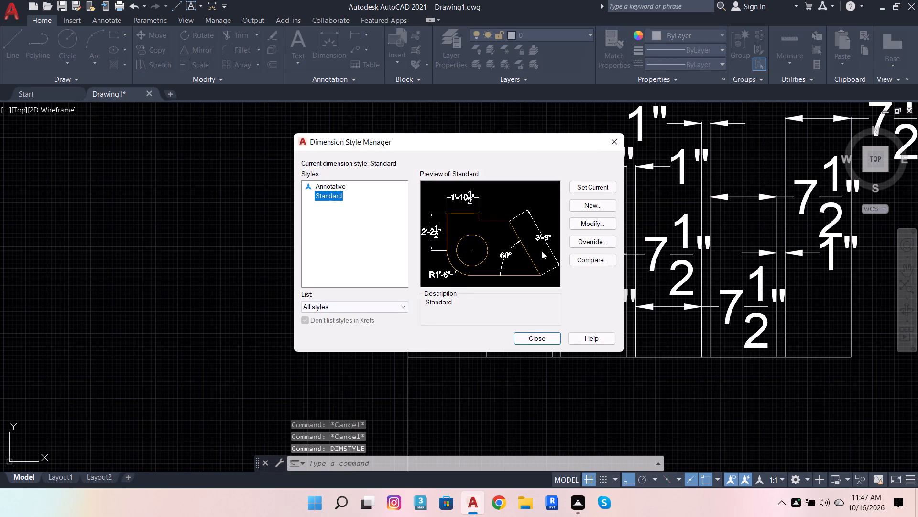
{"action": "left_click", "coordinate": [610, 221]}
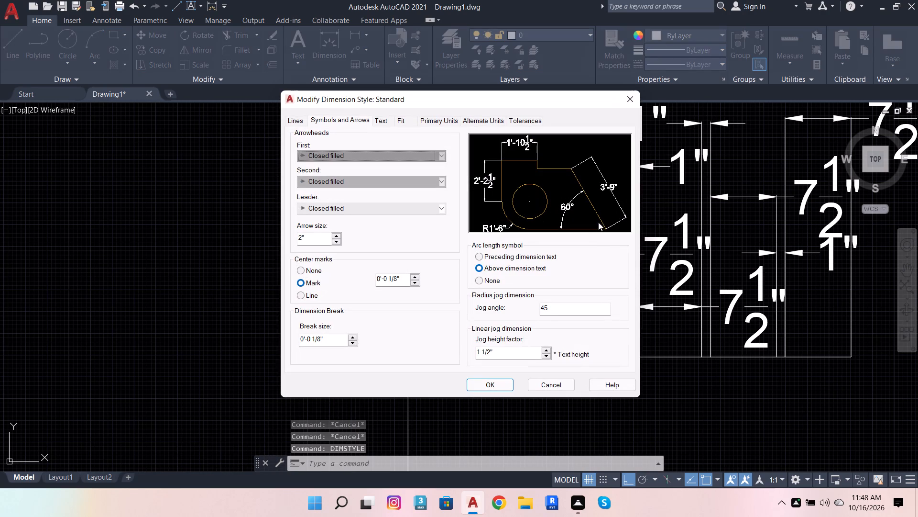
{"action": "left_click", "coordinate": [455, 120]}
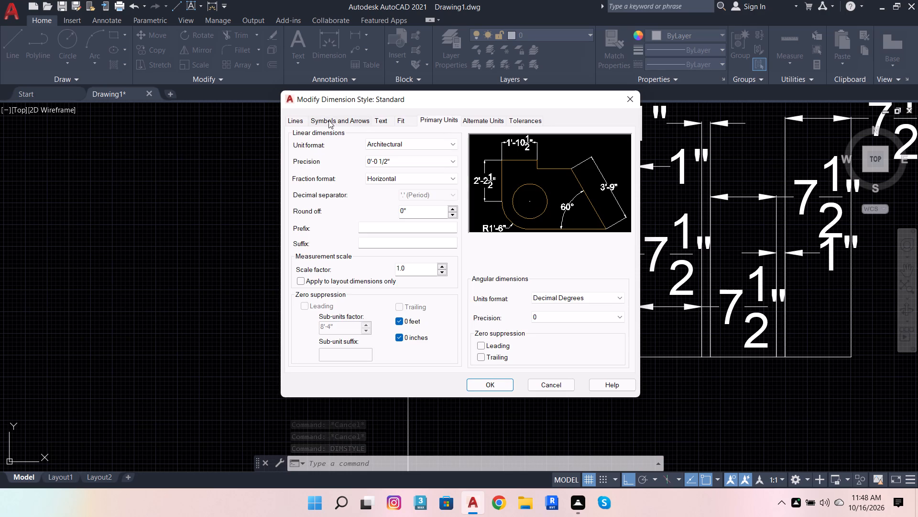
{"action": "left_click", "coordinate": [325, 120]}
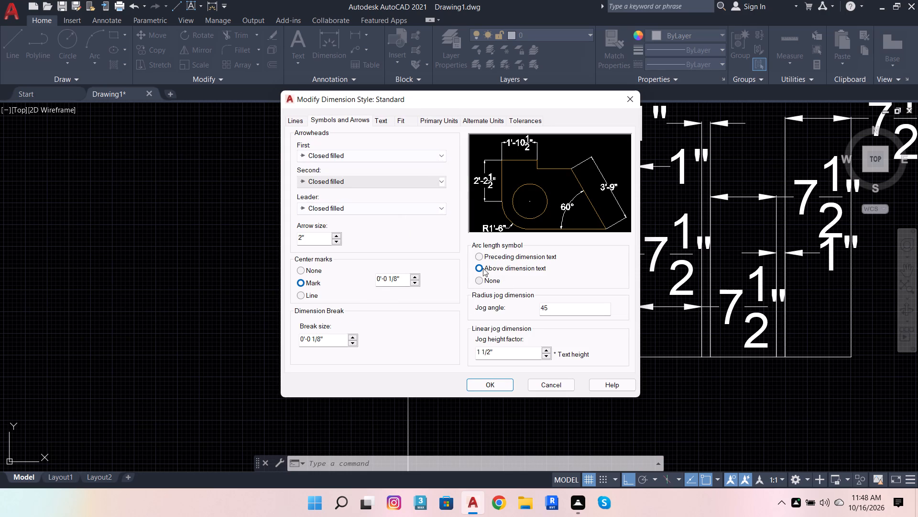
{"action": "left_click", "coordinate": [480, 255]}
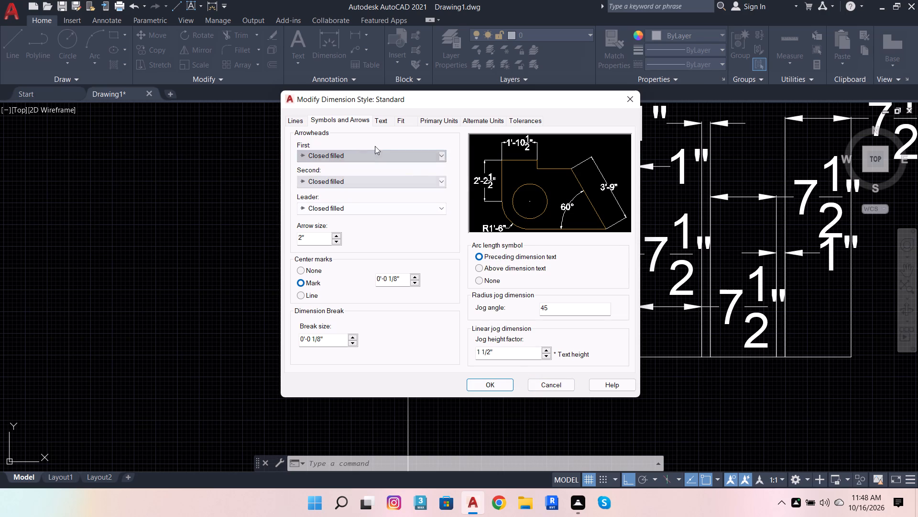
Set the Standard style's text alignment to Aligned with dimension line, make the style current and close the Dimension Style Manager.
{"action": "left_click", "coordinate": [377, 123]}
{"action": "left_click", "coordinate": [383, 117]}
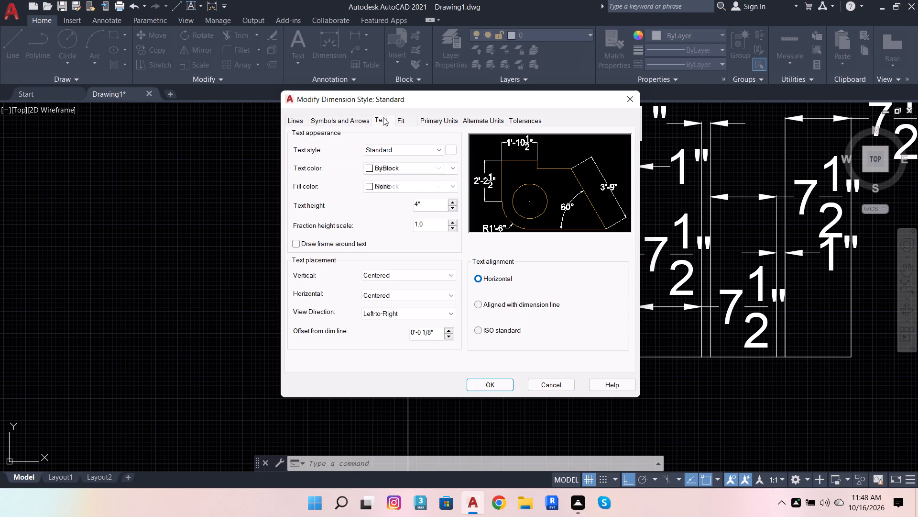
{"action": "left_click", "coordinate": [475, 303]}
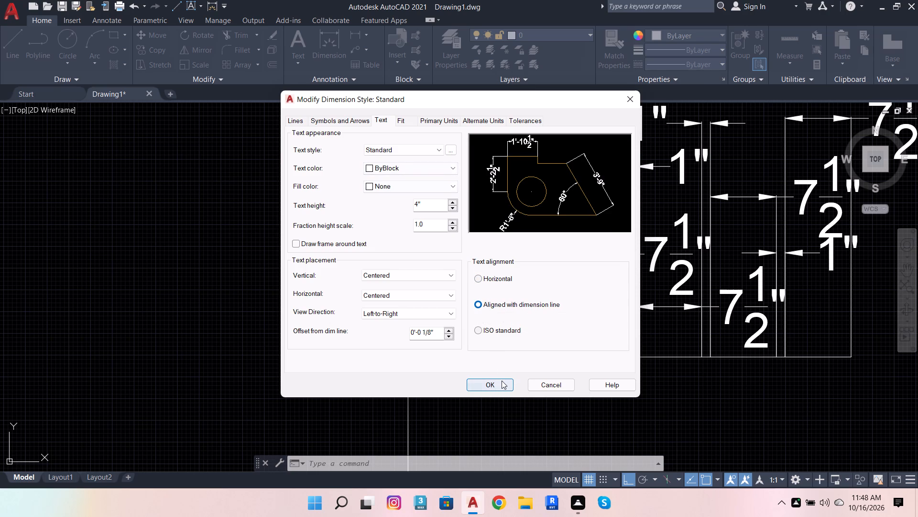
{"action": "left_click", "coordinate": [490, 383]}
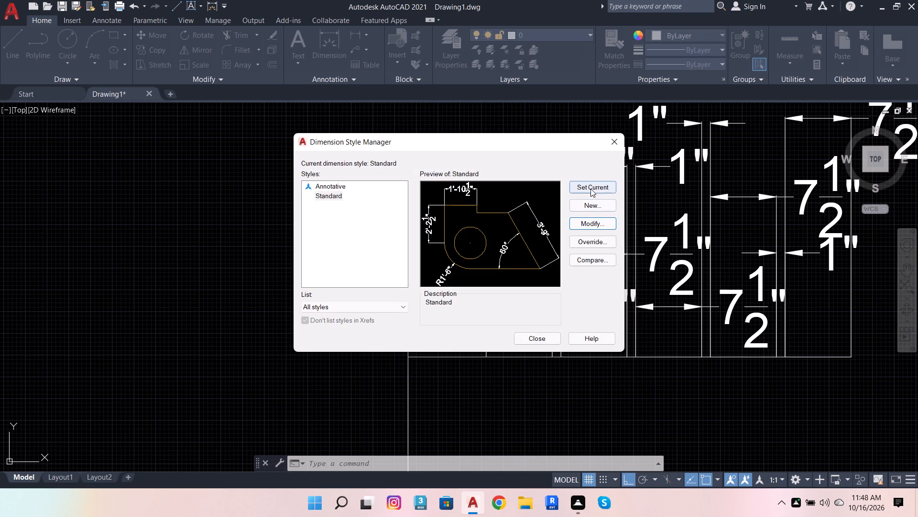
{"action": "left_click", "coordinate": [590, 189]}
{"action": "left_click", "coordinate": [535, 336]}
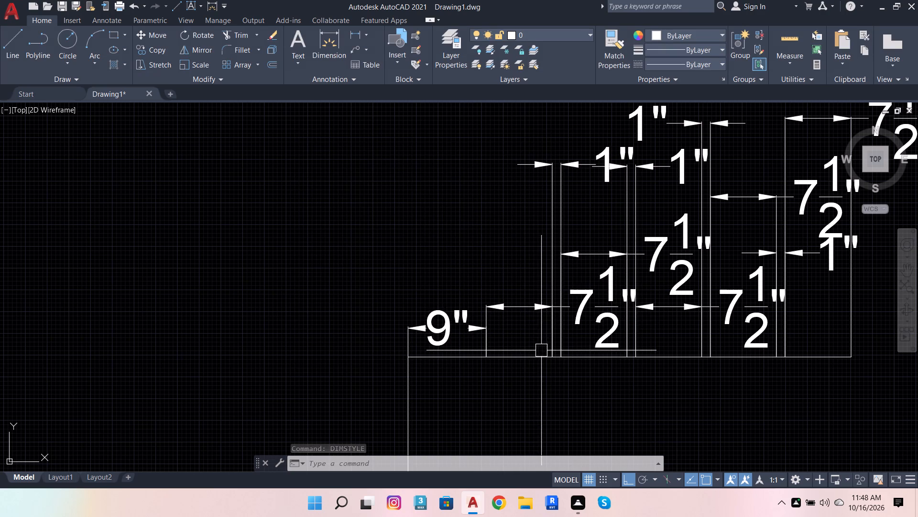
Continue the upper wall horizontally from its free end with a 1-inch line segment followed by a 7.6-inch segment.
{"action": "scroll", "coordinate": [556, 308], "scroll_direction": "down", "scroll_amount": 2}
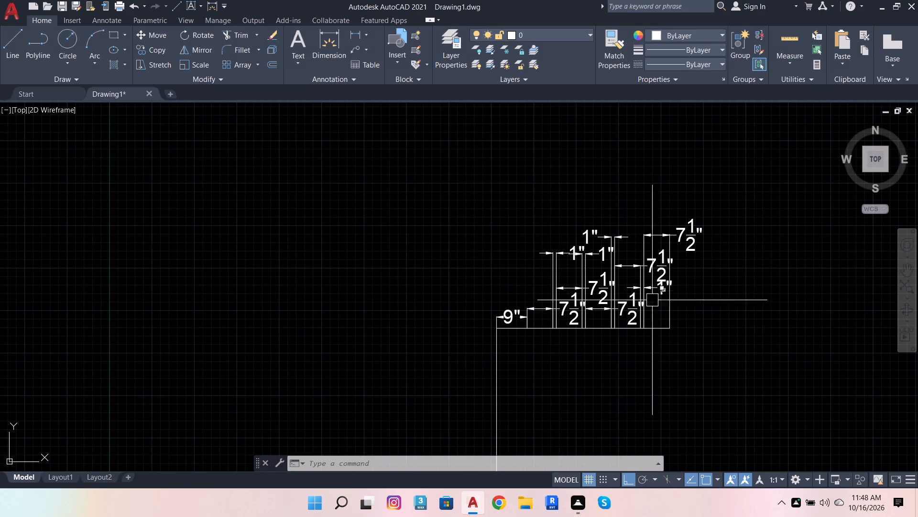
{"action": "scroll", "coordinate": [679, 326], "scroll_direction": "up", "scroll_amount": 2}
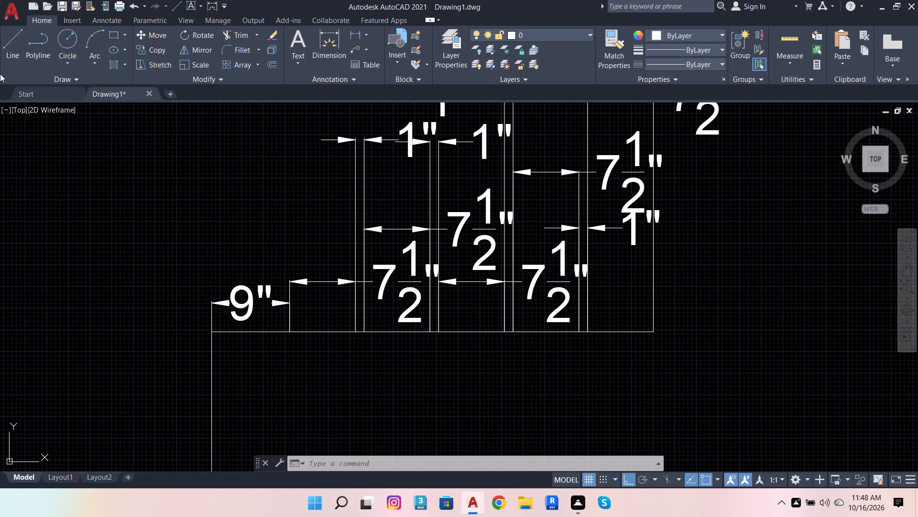
{"action": "left_click", "coordinate": [14, 34]}
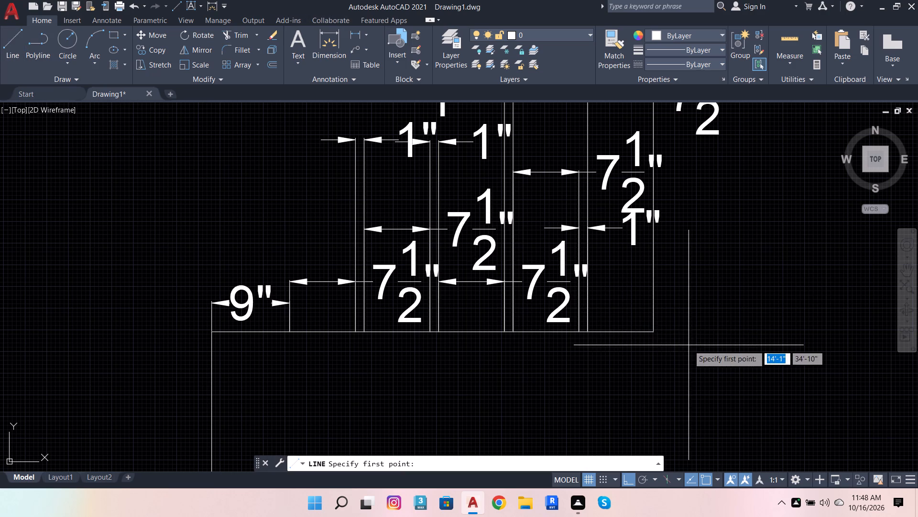
{"action": "left_click", "coordinate": [649, 331]}
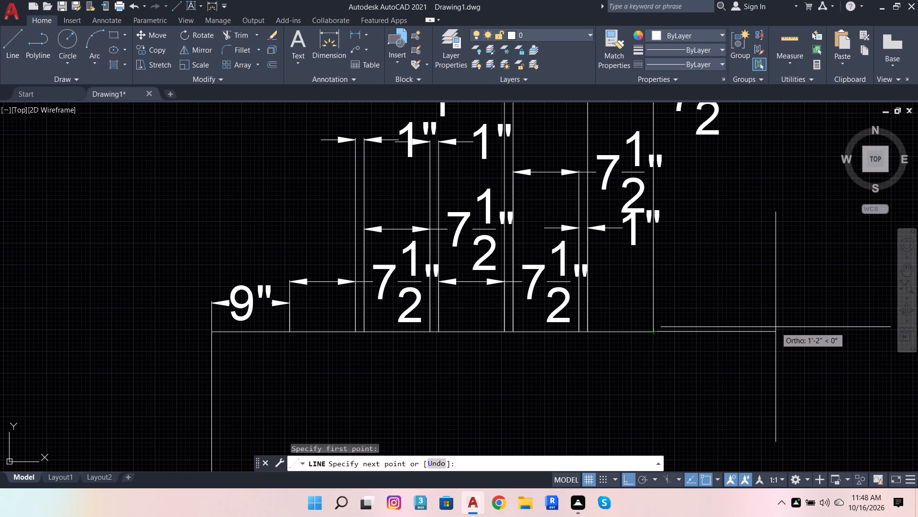
{"action": "key", "text": "1"}
{"action": "key", "text": "Return"}
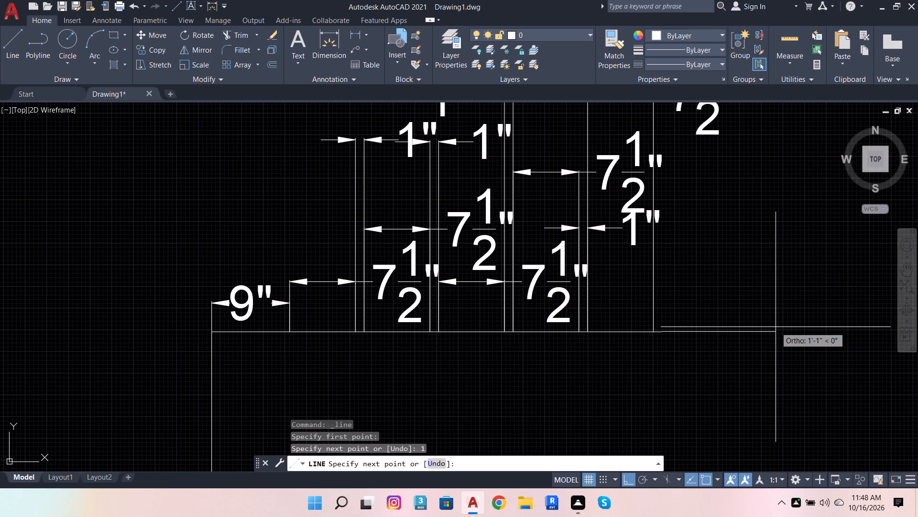
{"action": "scroll", "coordinate": [188, 275], "scroll_direction": "down", "scroll_amount": 2}
{"action": "scroll", "coordinate": [316, 286], "scroll_direction": "up", "scroll_amount": 2}
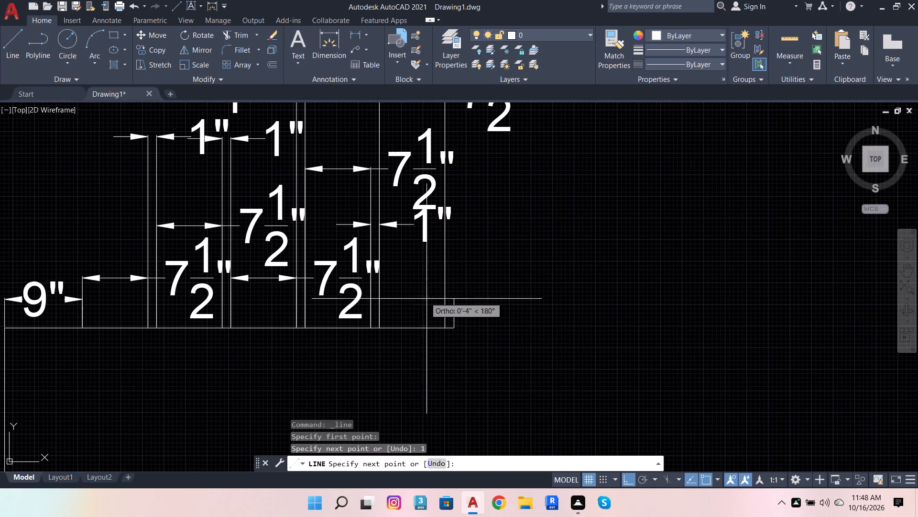
{"action": "key", "text": "7"}
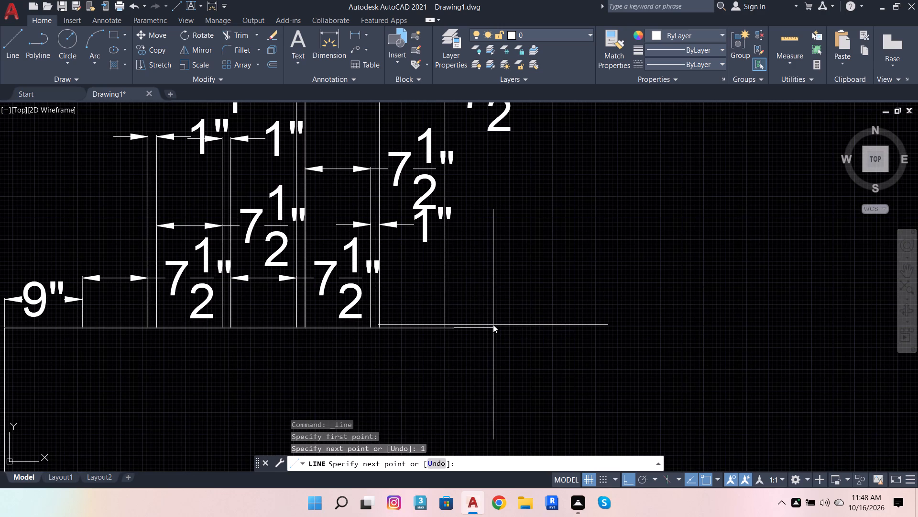
{"action": "type", "text": ".6"}
{"action": "key", "text": "Return"}
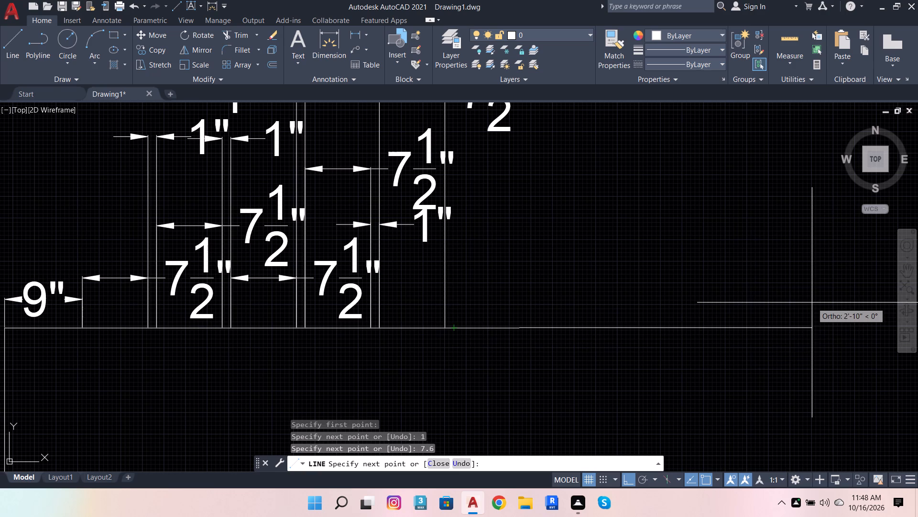
Extend the same wall line in the same direction with segments of 1, 7.6 and 1 inch.
{"action": "key", "text": "1"}
{"action": "key", "text": "Return"}
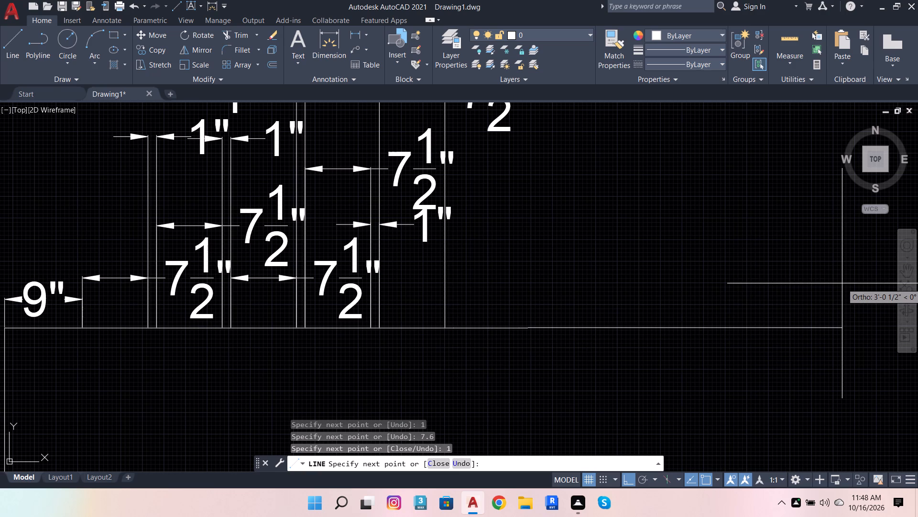
{"action": "type", "text": "7.6"}
{"action": "key", "text": "Return"}
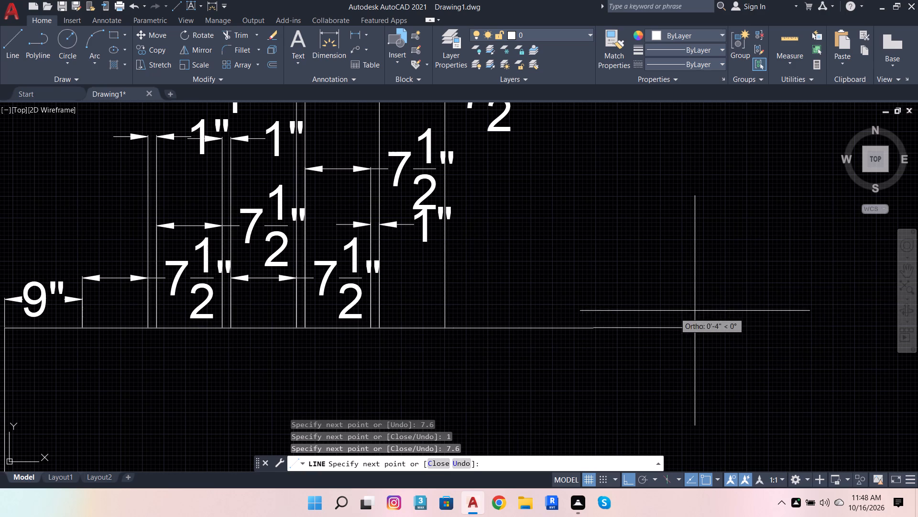
{"action": "key", "text": "1"}
{"action": "key", "text": "Return"}
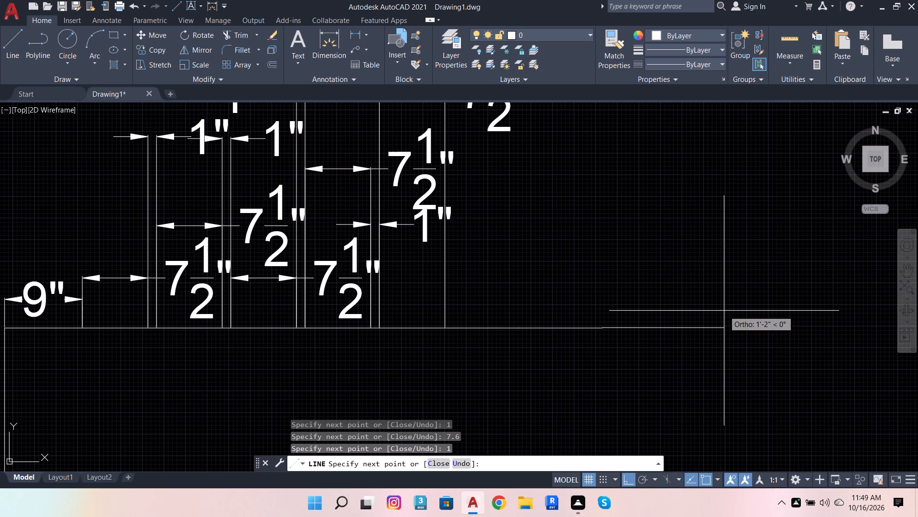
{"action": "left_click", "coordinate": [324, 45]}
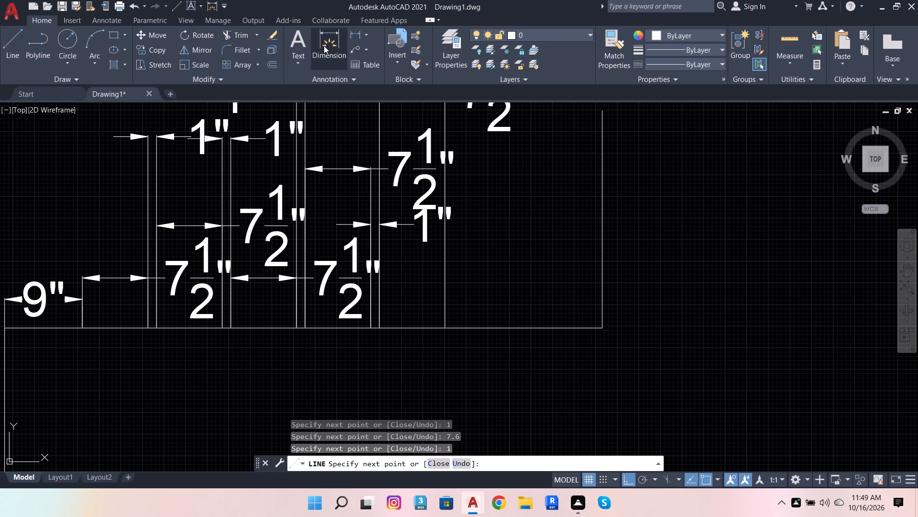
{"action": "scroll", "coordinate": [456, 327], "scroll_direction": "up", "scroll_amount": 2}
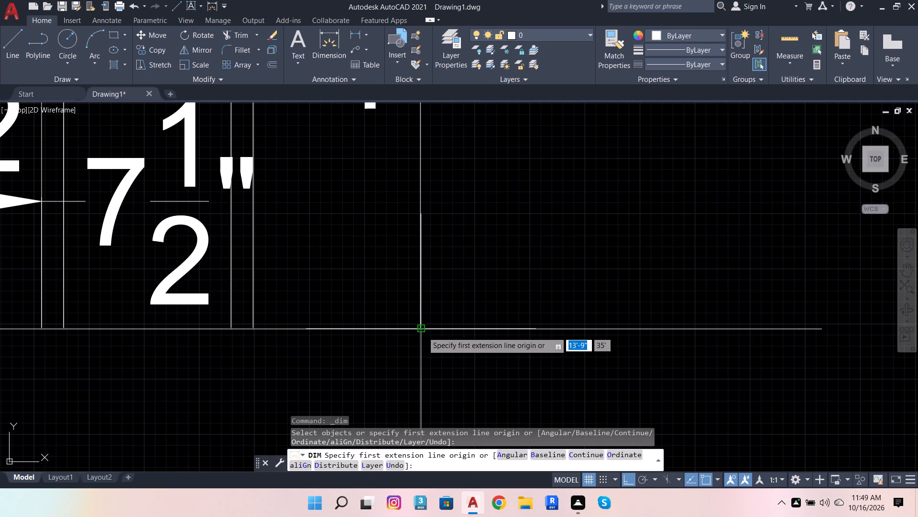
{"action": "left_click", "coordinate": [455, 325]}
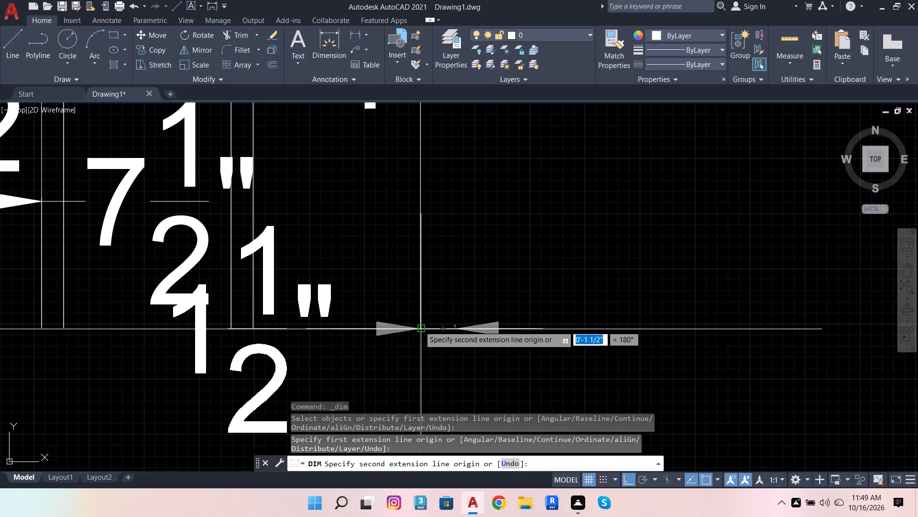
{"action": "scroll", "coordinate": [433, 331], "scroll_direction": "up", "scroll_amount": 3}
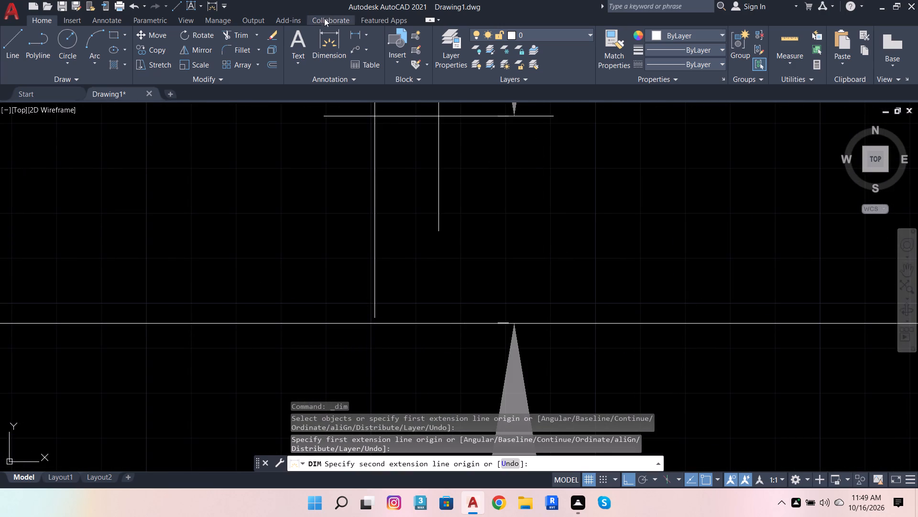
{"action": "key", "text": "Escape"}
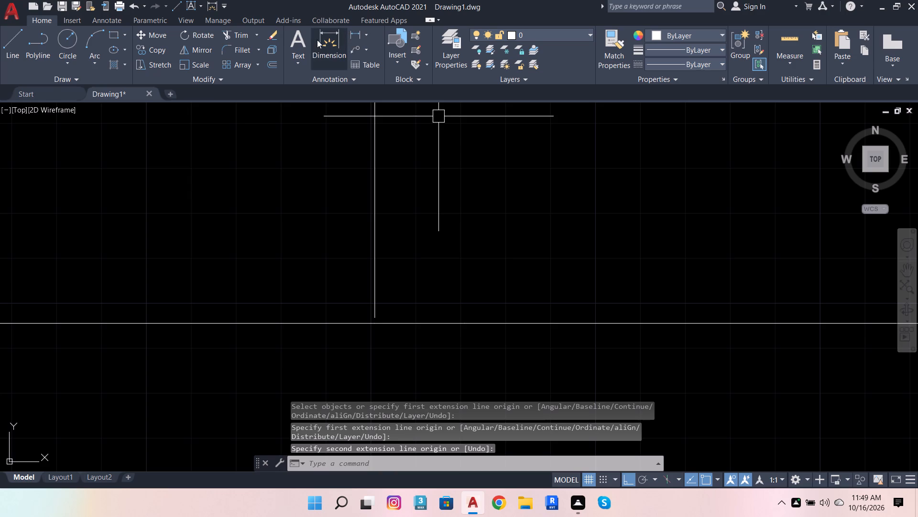
Dimension the first newly added 1-inch segment between its endpoints, placing its dimension slightly below the level of the second-to-last 7.6-inch segment's dimension.
{"action": "left_click", "coordinate": [326, 32]}
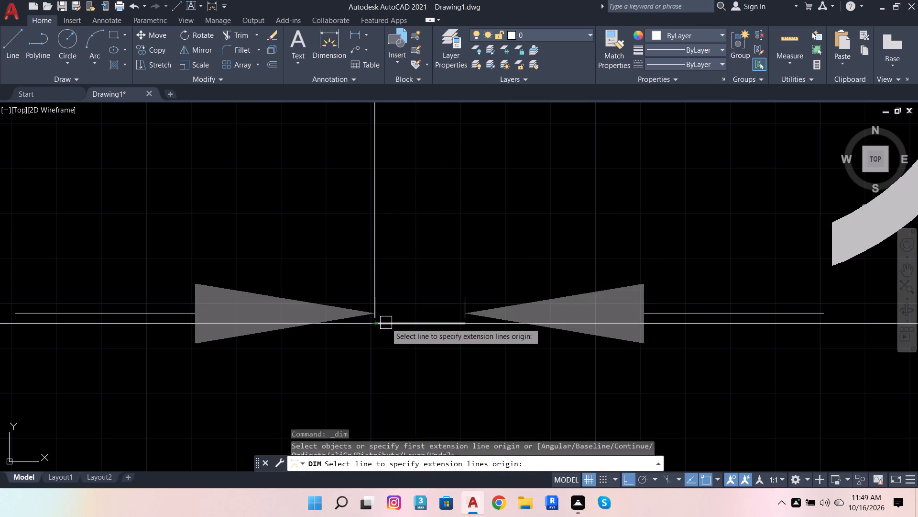
{"action": "left_click", "coordinate": [378, 323]}
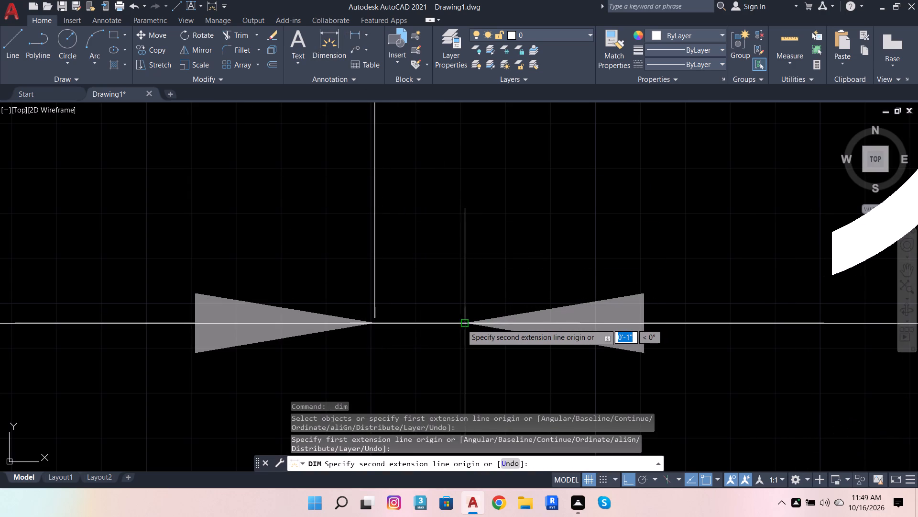
{"action": "left_click", "coordinate": [465, 321]}
{"action": "scroll", "coordinate": [463, 341], "scroll_direction": "down", "scroll_amount": 5}
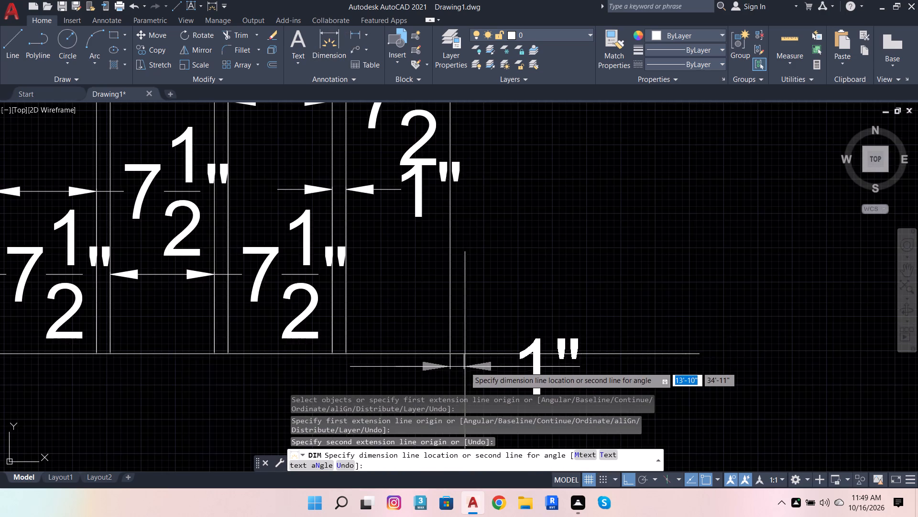
{"action": "scroll", "coordinate": [468, 341], "scroll_direction": "down", "scroll_amount": 3}
{"action": "scroll", "coordinate": [478, 287], "scroll_direction": "up", "scroll_amount": 3}
{"action": "left_click", "coordinate": [469, 281]}
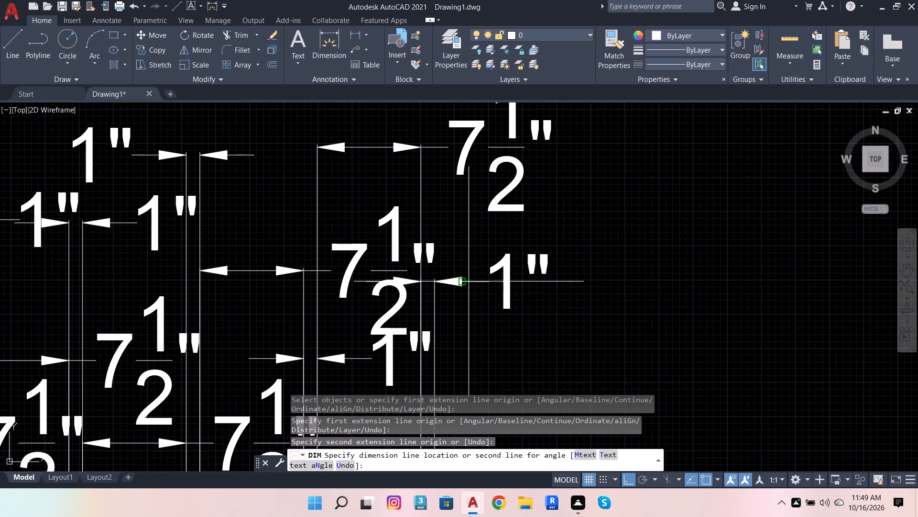
Dimension the first newly added 7.6-inch segment by selecting its line, placing its dimension above all the existing ones.
{"action": "scroll", "coordinate": [473, 268], "scroll_direction": "down", "scroll_amount": 3}
{"action": "scroll", "coordinate": [472, 327], "scroll_direction": "up", "scroll_amount": 3}
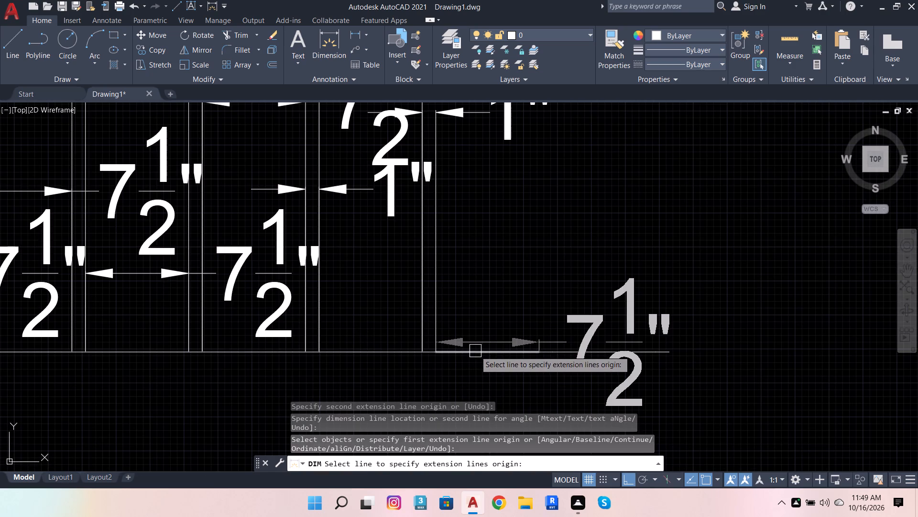
{"action": "left_click", "coordinate": [475, 351]}
{"action": "scroll", "coordinate": [476, 349], "scroll_direction": "down", "scroll_amount": 4}
{"action": "scroll", "coordinate": [485, 292], "scroll_direction": "up", "scroll_amount": 3}
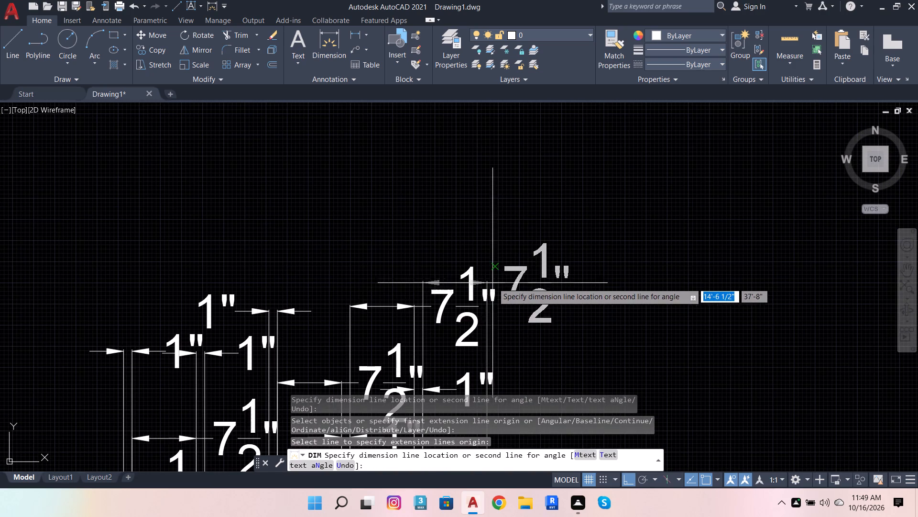
{"action": "left_click", "coordinate": [496, 249]}
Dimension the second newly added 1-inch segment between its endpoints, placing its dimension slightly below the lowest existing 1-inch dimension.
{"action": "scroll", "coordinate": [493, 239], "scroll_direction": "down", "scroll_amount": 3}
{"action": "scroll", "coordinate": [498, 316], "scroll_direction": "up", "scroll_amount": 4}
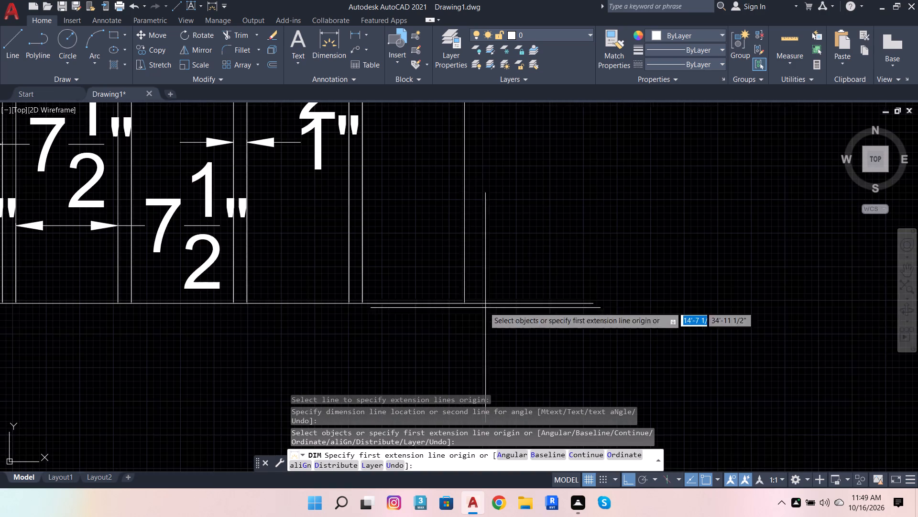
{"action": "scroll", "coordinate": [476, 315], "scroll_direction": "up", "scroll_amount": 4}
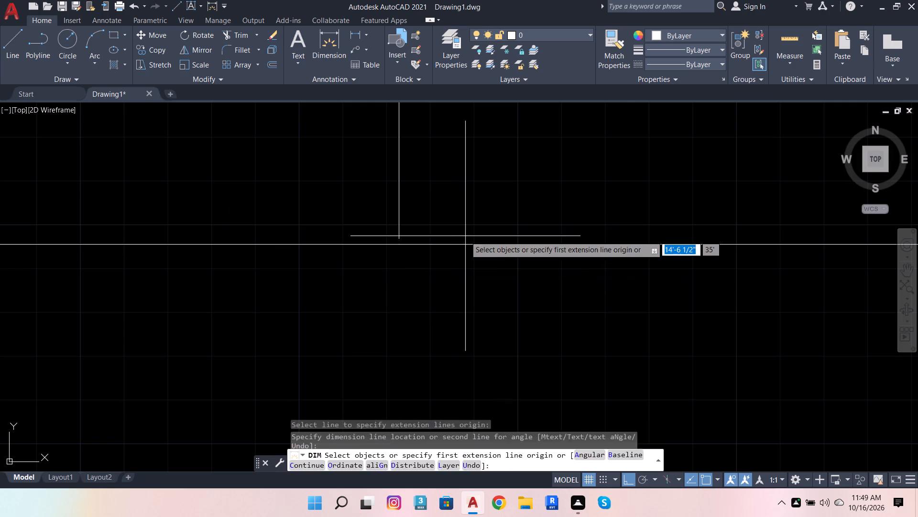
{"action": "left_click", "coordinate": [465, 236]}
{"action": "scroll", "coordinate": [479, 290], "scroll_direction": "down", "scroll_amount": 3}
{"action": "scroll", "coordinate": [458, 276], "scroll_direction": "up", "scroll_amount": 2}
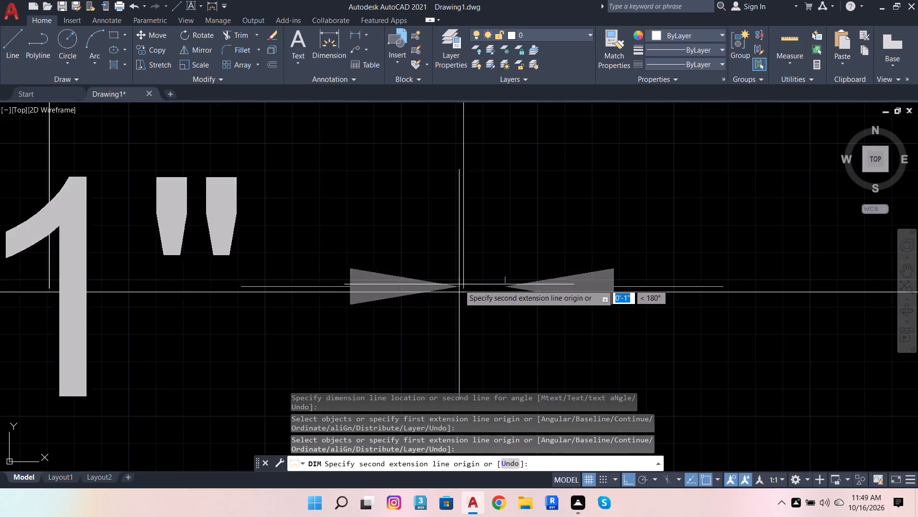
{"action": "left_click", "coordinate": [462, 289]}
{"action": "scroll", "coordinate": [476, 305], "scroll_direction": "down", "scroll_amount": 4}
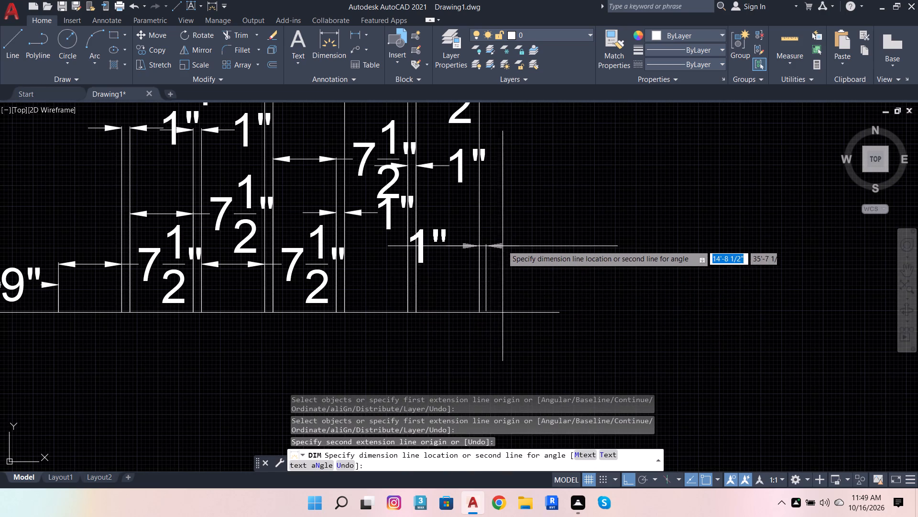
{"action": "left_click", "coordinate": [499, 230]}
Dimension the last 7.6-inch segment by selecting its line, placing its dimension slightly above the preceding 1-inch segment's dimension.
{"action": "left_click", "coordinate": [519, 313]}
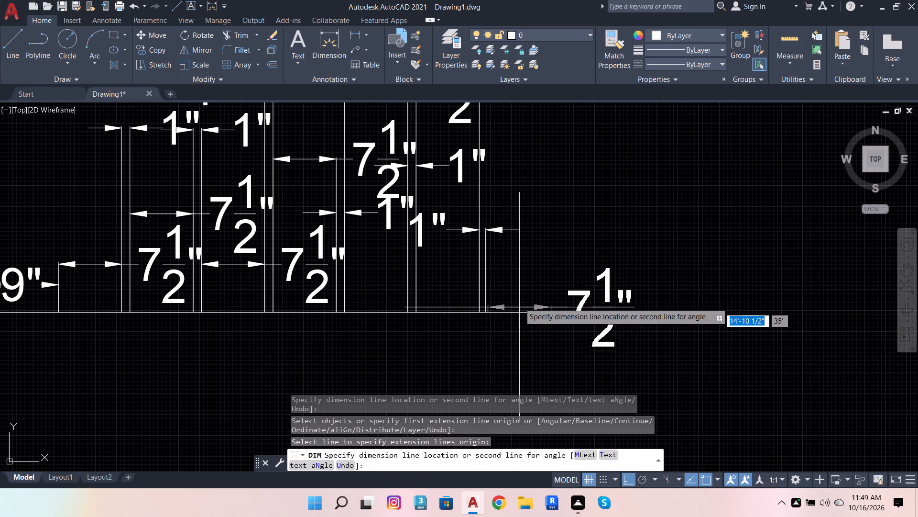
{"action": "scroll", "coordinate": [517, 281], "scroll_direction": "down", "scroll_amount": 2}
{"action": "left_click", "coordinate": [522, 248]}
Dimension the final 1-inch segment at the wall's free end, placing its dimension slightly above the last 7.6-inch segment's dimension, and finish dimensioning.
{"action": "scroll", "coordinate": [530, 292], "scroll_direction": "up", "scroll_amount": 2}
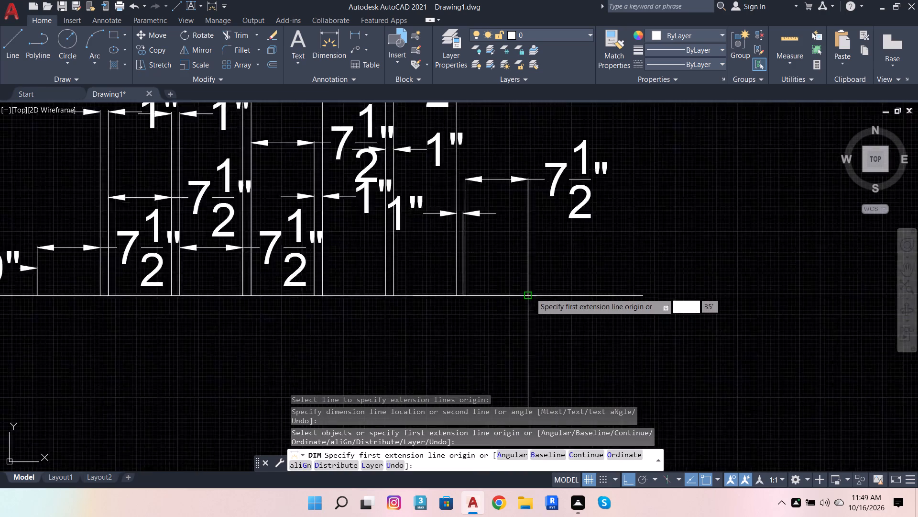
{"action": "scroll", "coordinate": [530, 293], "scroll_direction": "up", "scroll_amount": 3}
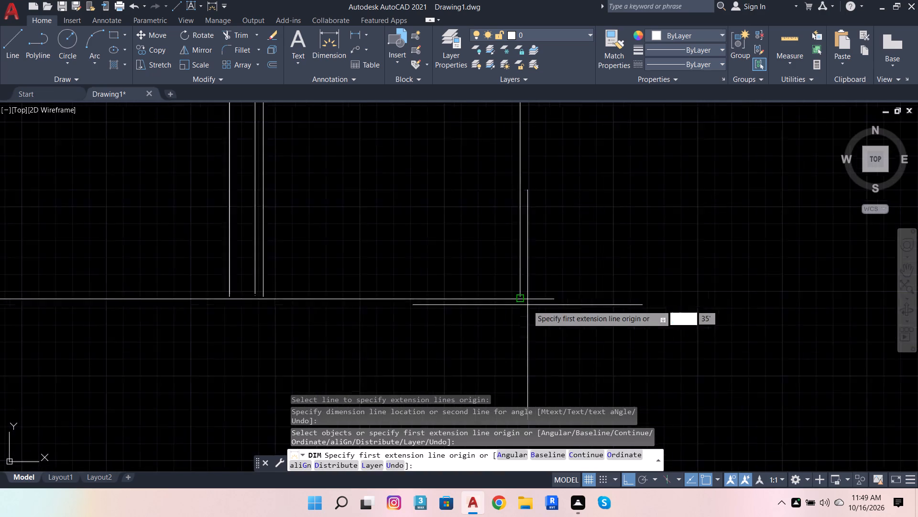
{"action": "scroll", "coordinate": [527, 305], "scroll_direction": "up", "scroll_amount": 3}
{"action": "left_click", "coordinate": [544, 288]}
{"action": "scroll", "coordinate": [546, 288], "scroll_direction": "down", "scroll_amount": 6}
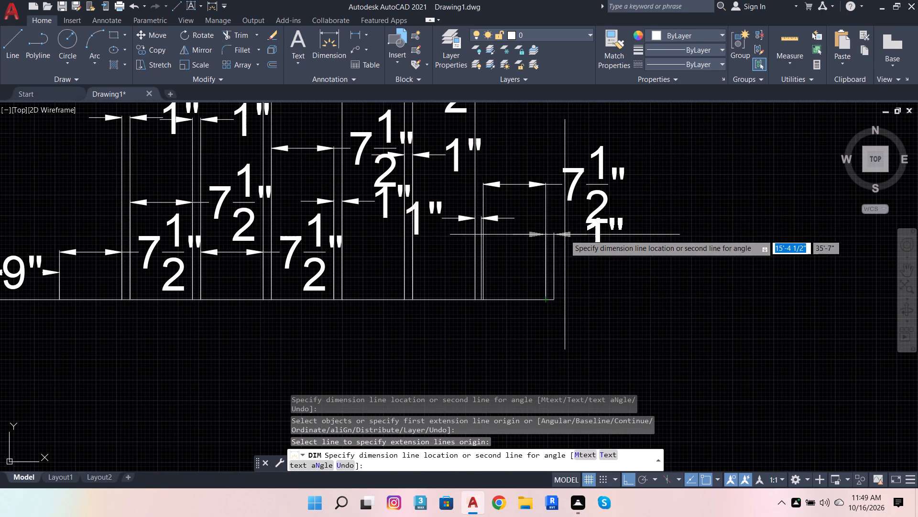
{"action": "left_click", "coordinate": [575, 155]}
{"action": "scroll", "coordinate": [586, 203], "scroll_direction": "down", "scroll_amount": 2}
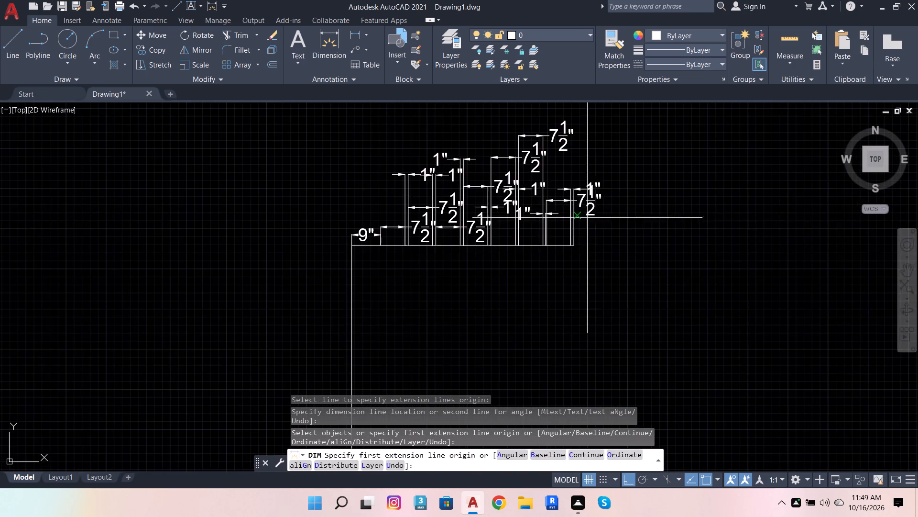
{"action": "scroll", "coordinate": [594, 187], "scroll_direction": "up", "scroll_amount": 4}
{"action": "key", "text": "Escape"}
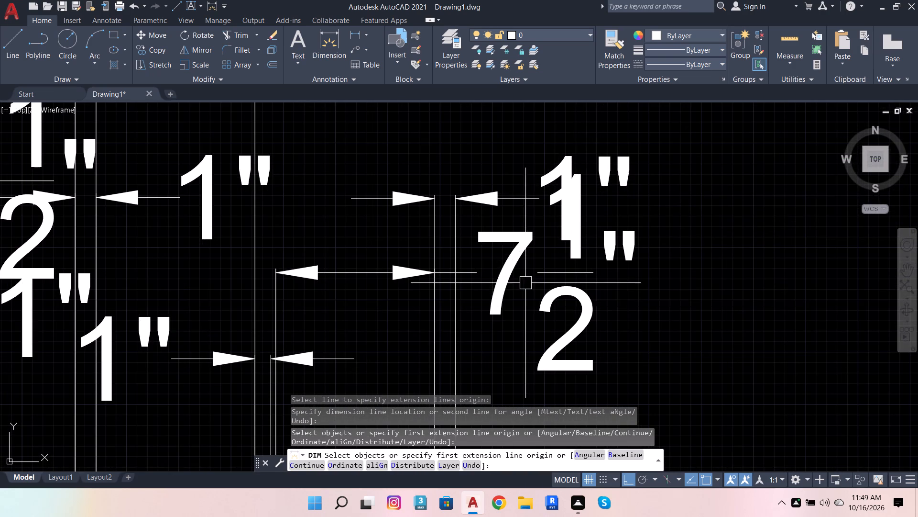
Undo the five most recent wall segments and the dimensions back to the first three, keeping only the initial 9-inch, 7 1/2-inch and 1-inch ones.
{"action": "scroll", "coordinate": [525, 283], "scroll_direction": "down", "scroll_amount": 4}
{"action": "scroll", "coordinate": [403, 303], "scroll_direction": "up", "scroll_amount": 2}
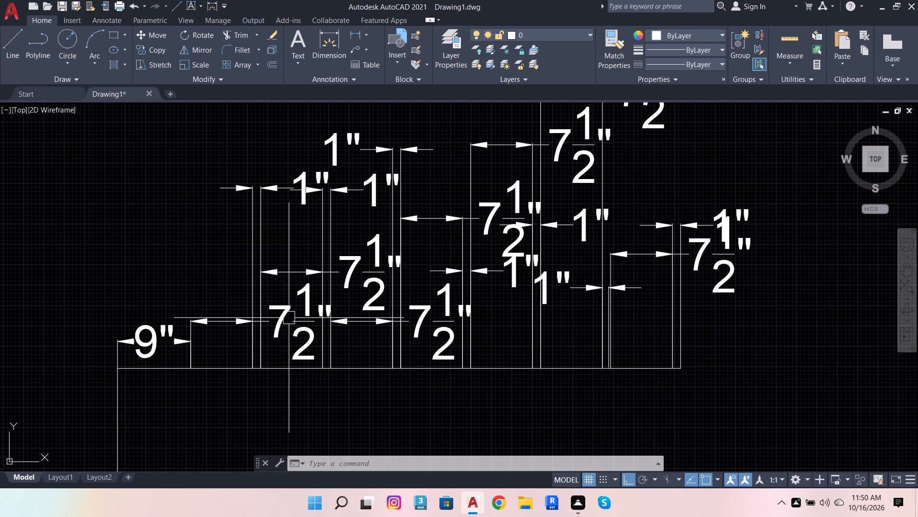
{"action": "key", "text": "Escape"}
{"action": "key", "text": "Escape"}
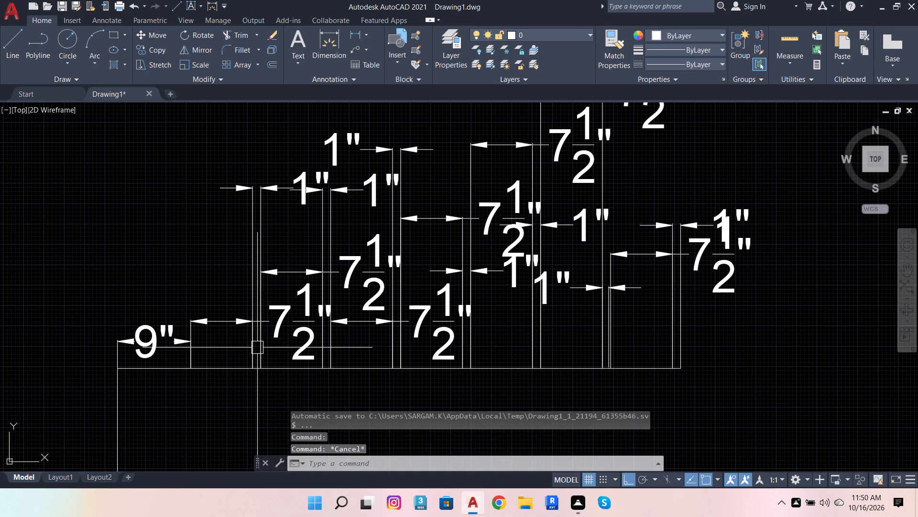
{"action": "key", "text": "ctrl+z"}
{"action": "key", "text": "ctrl+z"}
{"action": "key", "text": "ctrl+z"}
{"action": "key", "text": "ctrl+z"}
{"action": "key", "text": "ctrl+z"}
{"action": "key", "text": "ctrl+z"}
{"action": "key", "text": "ctrl+z"}
{"action": "key", "text": "ctrl+z"}
{"action": "key", "text": "ctrl+z"}
{"action": "key", "text": "ctrl+z"}
{"action": "key", "text": "ctrl+z"}
{"action": "key", "text": "ctrl+z"}
{"action": "key", "text": "ctrl+z"}
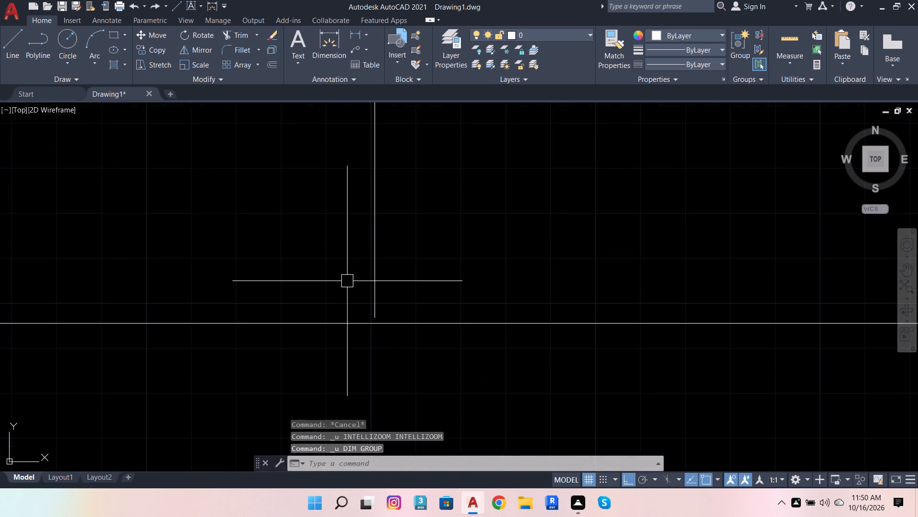
{"action": "scroll", "coordinate": [374, 271], "scroll_direction": "down", "scroll_amount": 3, "text": "ctrl"}
{"action": "key", "text": "ctrl+z"}
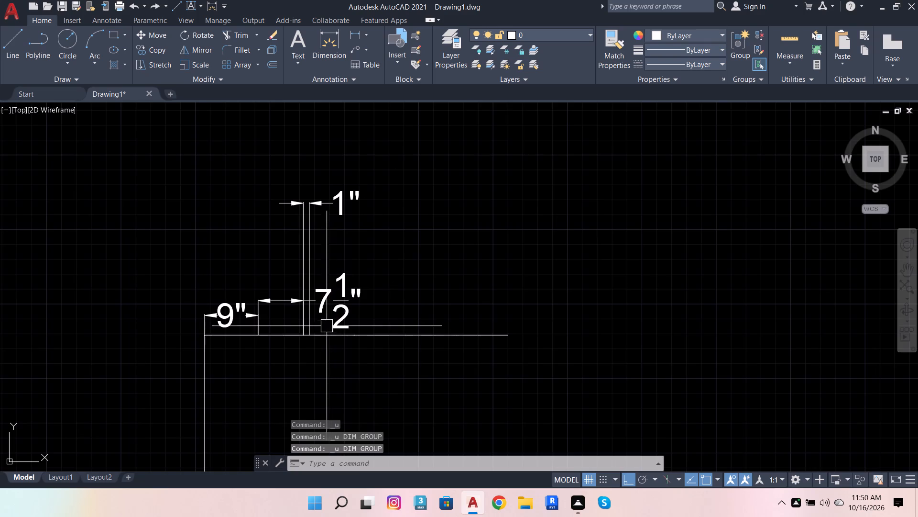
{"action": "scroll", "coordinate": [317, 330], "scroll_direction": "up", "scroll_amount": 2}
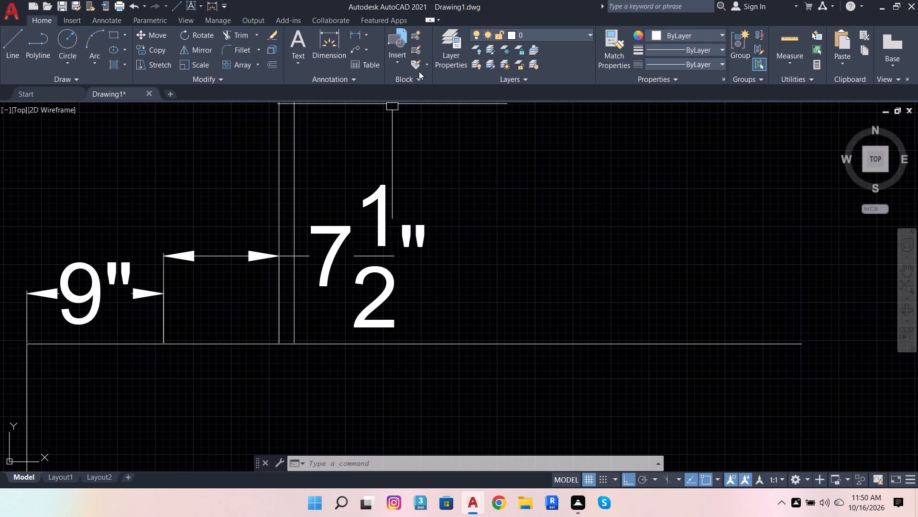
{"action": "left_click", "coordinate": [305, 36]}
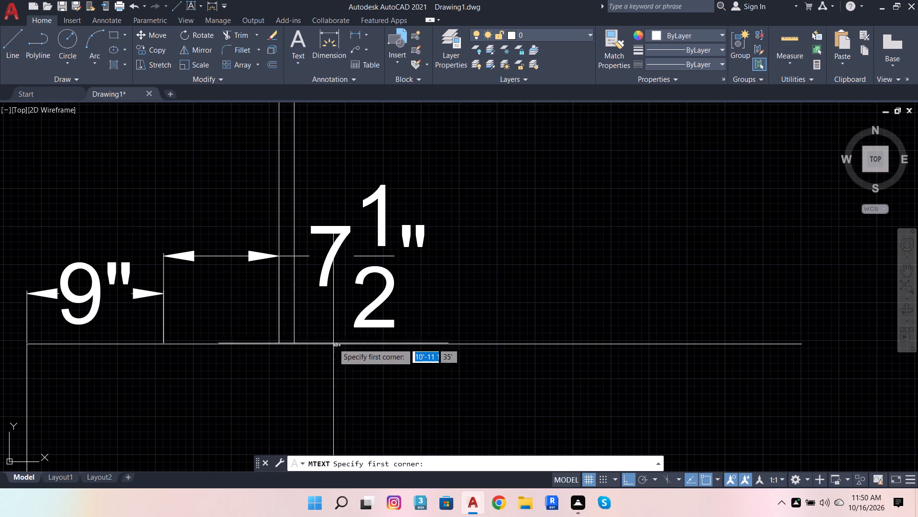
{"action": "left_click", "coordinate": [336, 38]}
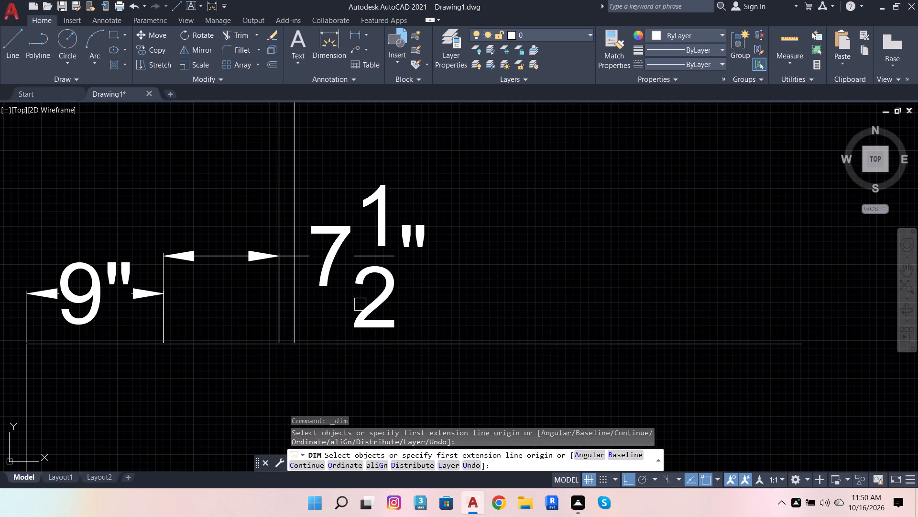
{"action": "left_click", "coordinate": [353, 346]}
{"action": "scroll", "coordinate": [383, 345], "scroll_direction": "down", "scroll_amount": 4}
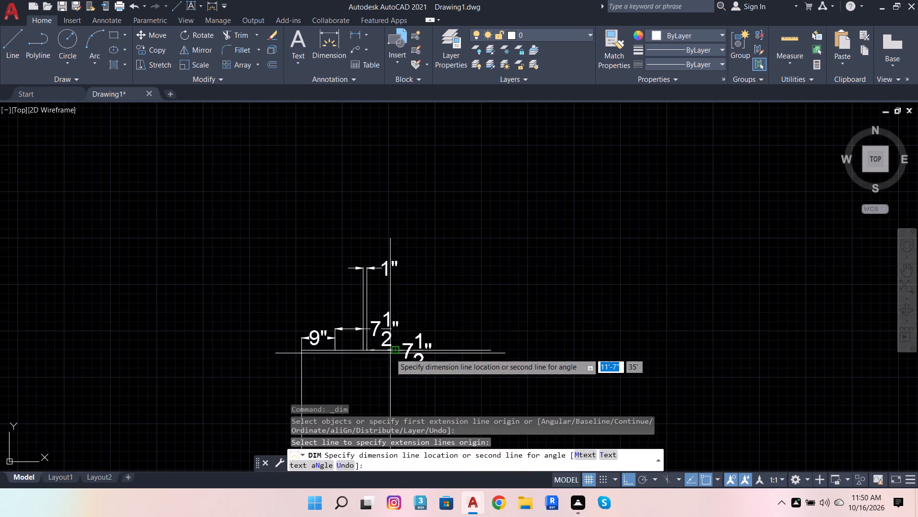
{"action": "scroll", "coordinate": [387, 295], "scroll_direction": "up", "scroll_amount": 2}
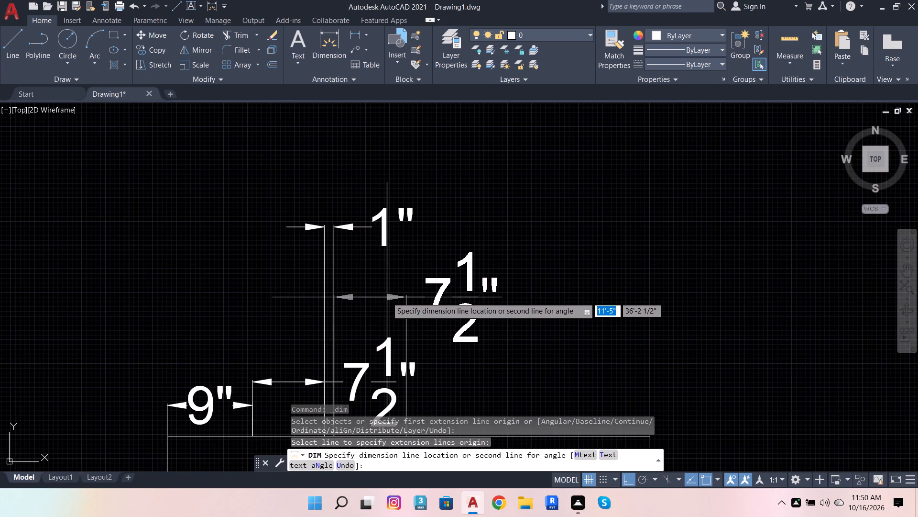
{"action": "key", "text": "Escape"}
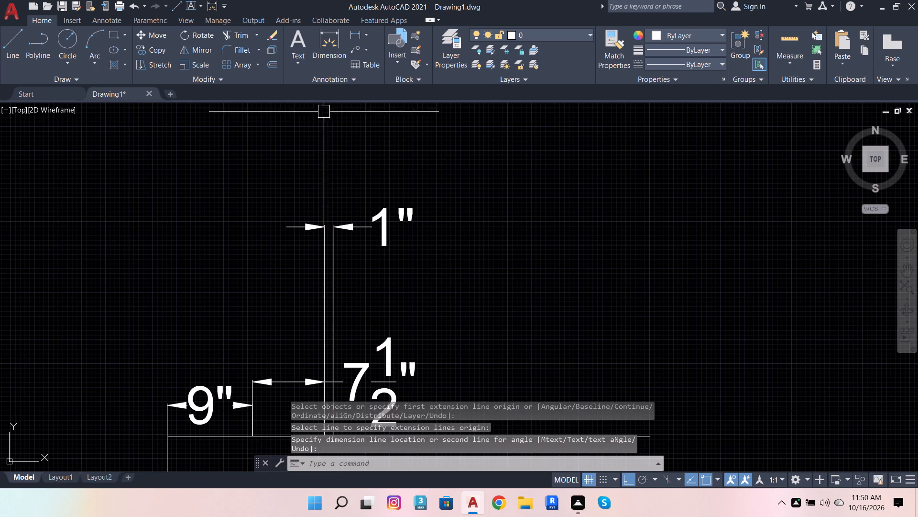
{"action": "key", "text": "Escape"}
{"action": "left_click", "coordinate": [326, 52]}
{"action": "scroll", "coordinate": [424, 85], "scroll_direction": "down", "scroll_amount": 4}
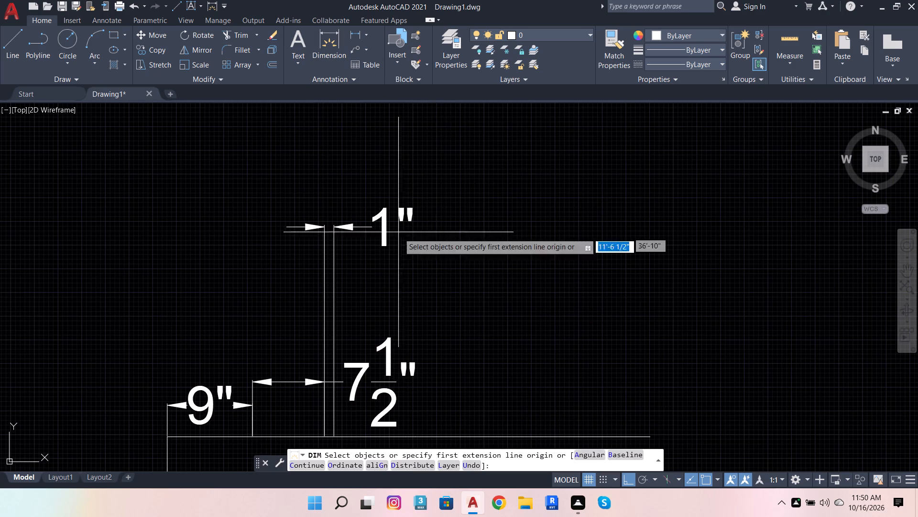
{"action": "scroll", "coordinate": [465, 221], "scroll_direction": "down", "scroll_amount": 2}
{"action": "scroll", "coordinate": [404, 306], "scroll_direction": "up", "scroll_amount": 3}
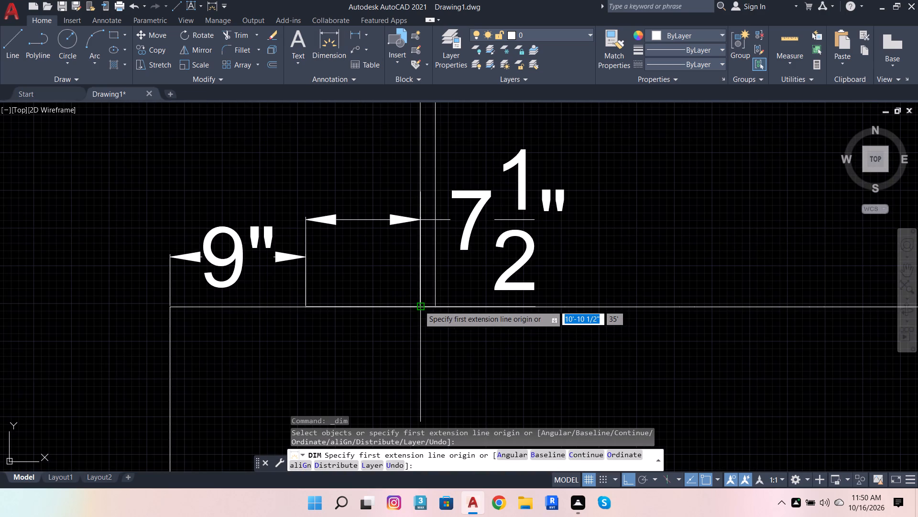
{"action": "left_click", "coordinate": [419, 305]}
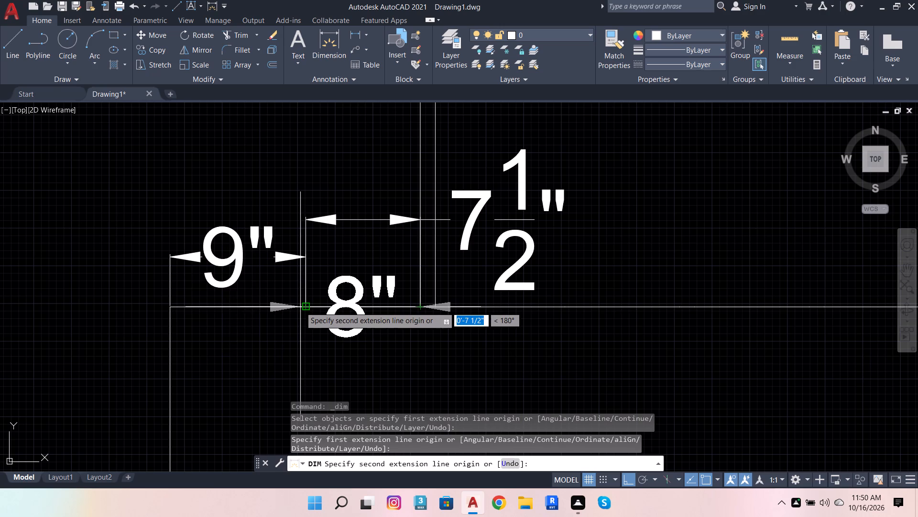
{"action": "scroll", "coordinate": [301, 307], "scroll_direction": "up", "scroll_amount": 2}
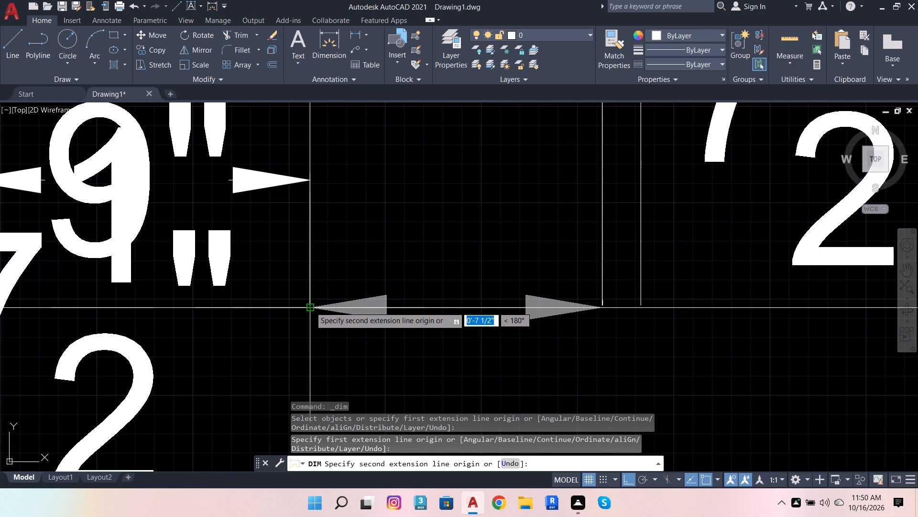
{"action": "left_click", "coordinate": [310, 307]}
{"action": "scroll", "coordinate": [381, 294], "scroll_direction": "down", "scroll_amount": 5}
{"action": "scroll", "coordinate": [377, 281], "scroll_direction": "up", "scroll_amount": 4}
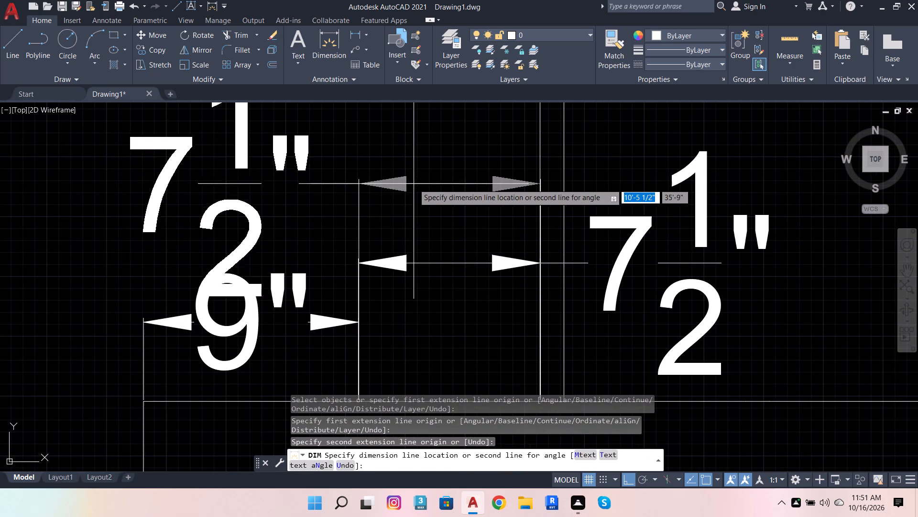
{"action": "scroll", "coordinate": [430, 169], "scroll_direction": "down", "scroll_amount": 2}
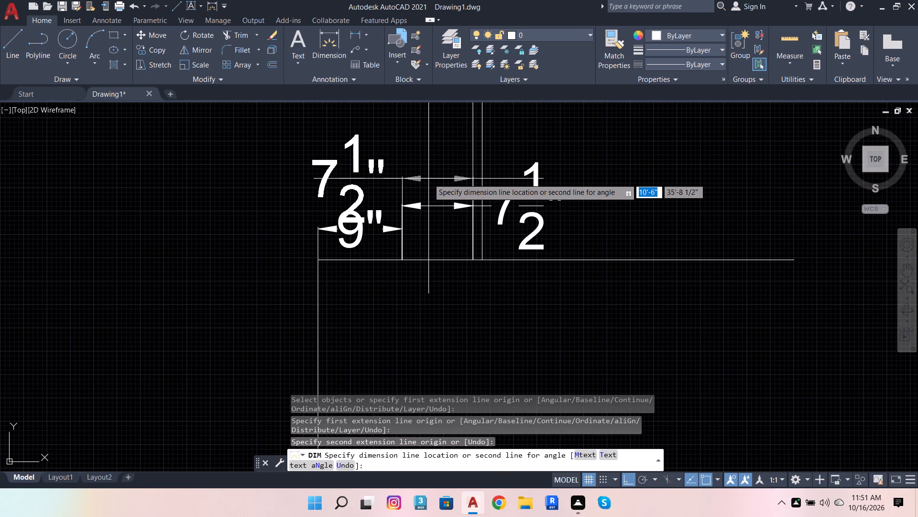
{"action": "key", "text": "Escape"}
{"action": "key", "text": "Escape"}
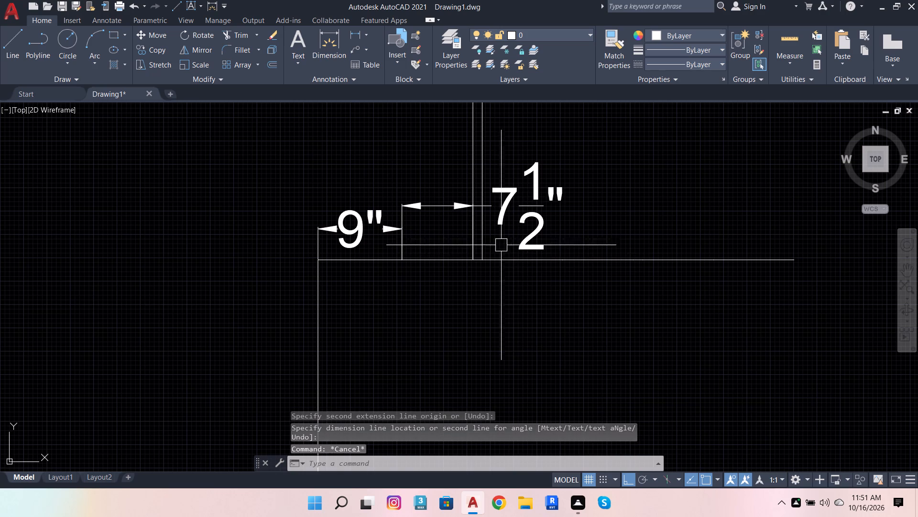
Dimension the second 7.6-inch segment between its endpoints, placing its dimension about midway between the first 7 1/2-inch and 1-inch dimensions' levels.
{"action": "left_click", "coordinate": [339, 45]}
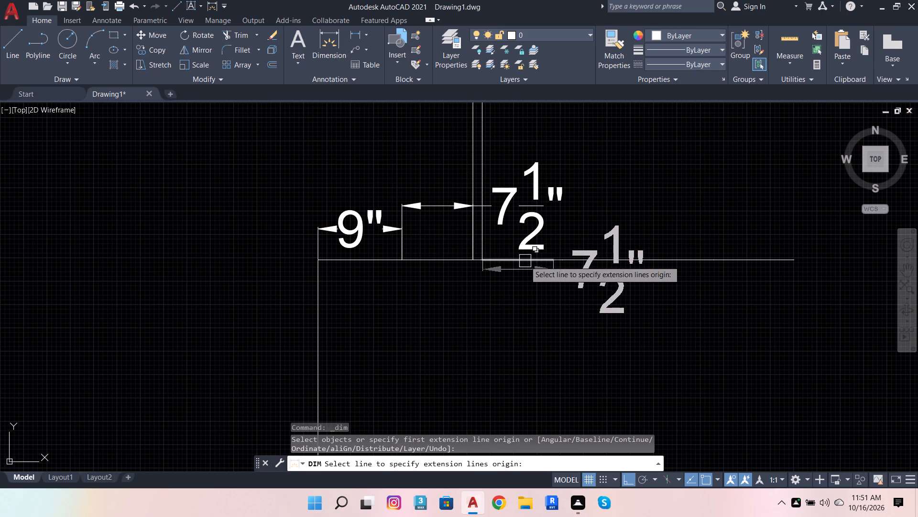
{"action": "left_click", "coordinate": [483, 260]}
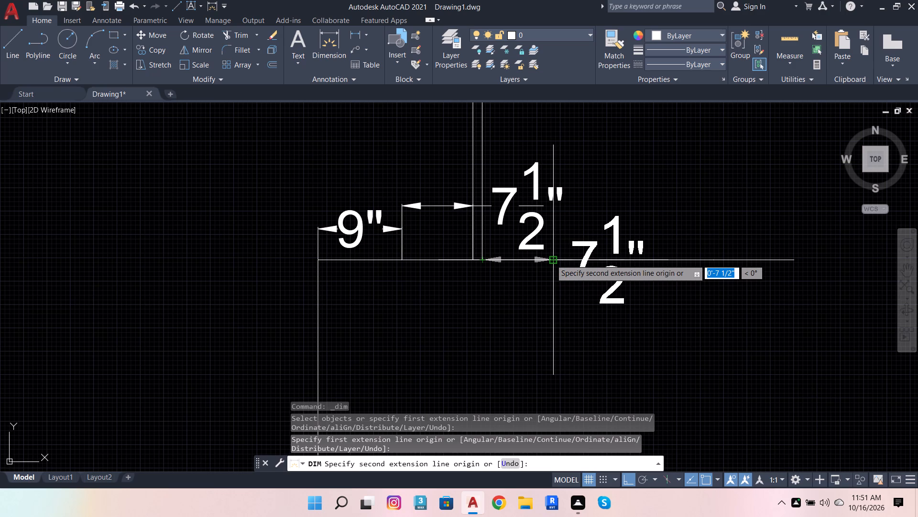
{"action": "left_click", "coordinate": [551, 259]}
{"action": "scroll", "coordinate": [539, 311], "scroll_direction": "down", "scroll_amount": 2}
{"action": "scroll", "coordinate": [543, 232], "scroll_direction": "up", "scroll_amount": 2}
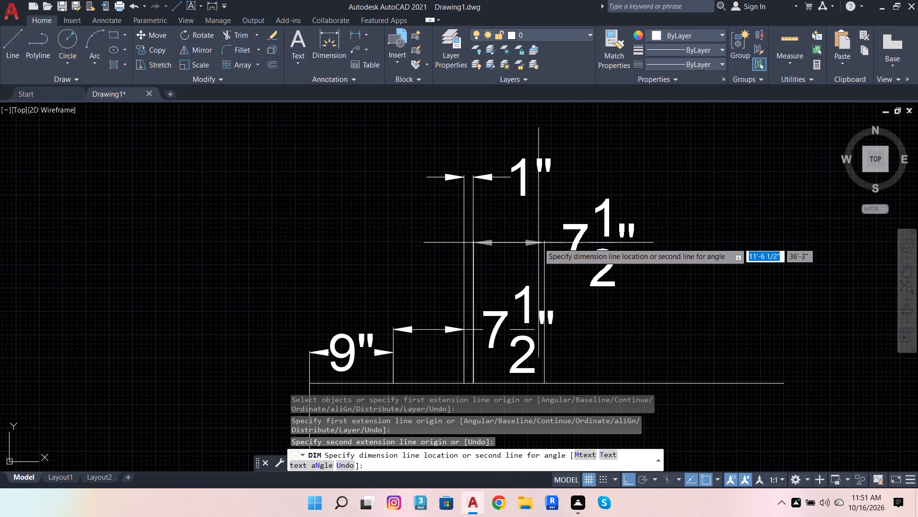
{"action": "left_click", "coordinate": [552, 263]}
{"action": "scroll", "coordinate": [565, 379], "scroll_direction": "up", "scroll_amount": 3}
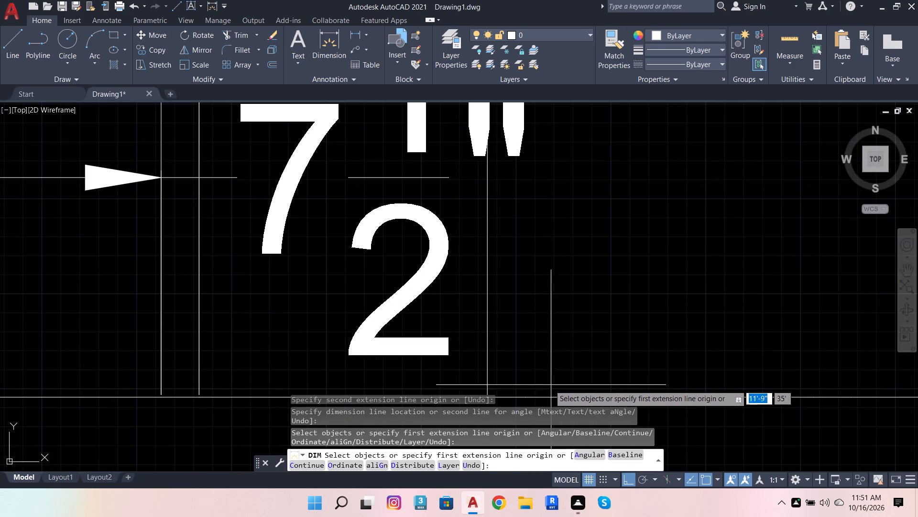
{"action": "scroll", "coordinate": [548, 364], "scroll_direction": "down", "scroll_amount": 3}
{"action": "scroll", "coordinate": [531, 376], "scroll_direction": "up", "scroll_amount": 2}
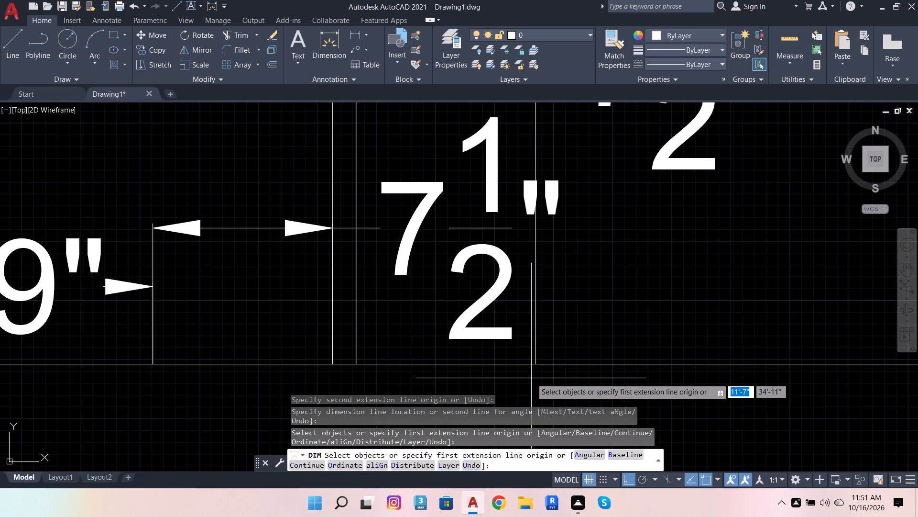
{"action": "key", "text": "Escape"}
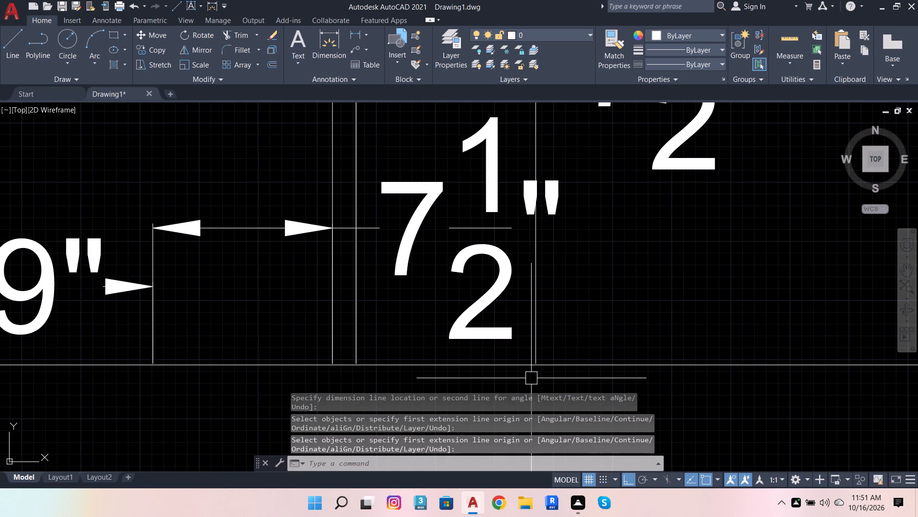
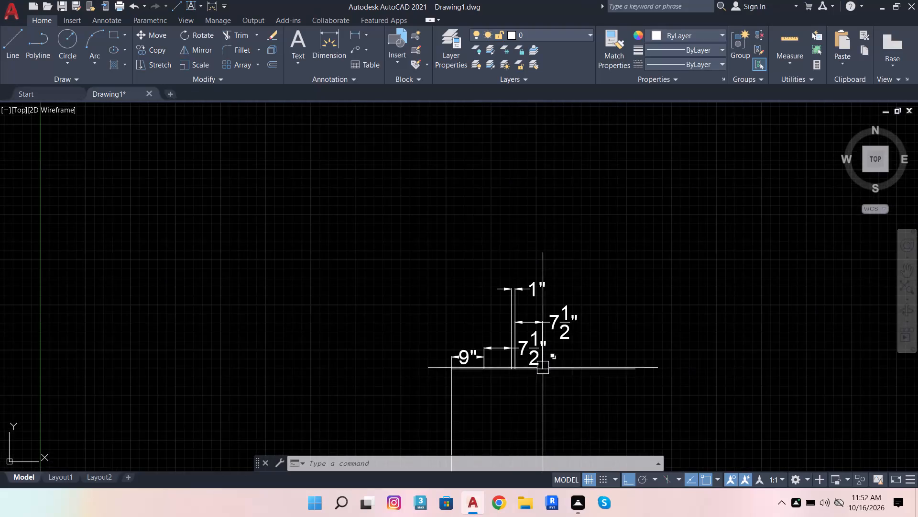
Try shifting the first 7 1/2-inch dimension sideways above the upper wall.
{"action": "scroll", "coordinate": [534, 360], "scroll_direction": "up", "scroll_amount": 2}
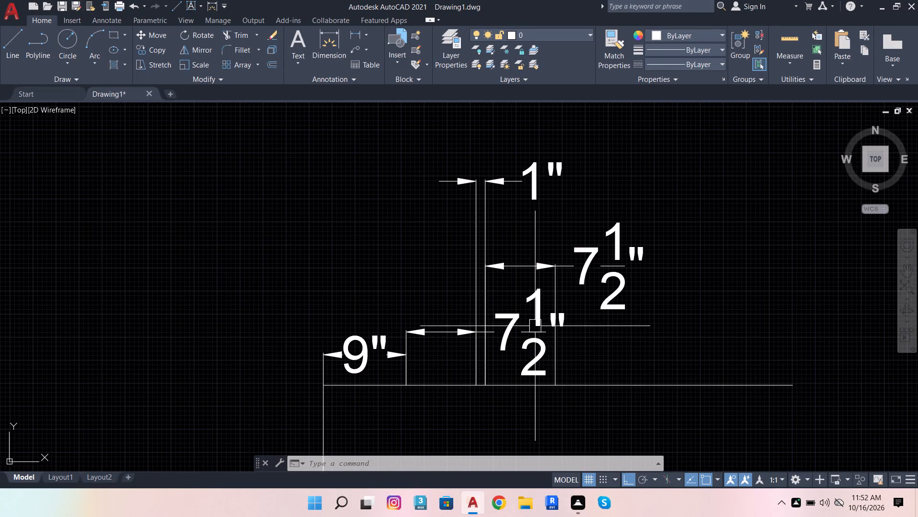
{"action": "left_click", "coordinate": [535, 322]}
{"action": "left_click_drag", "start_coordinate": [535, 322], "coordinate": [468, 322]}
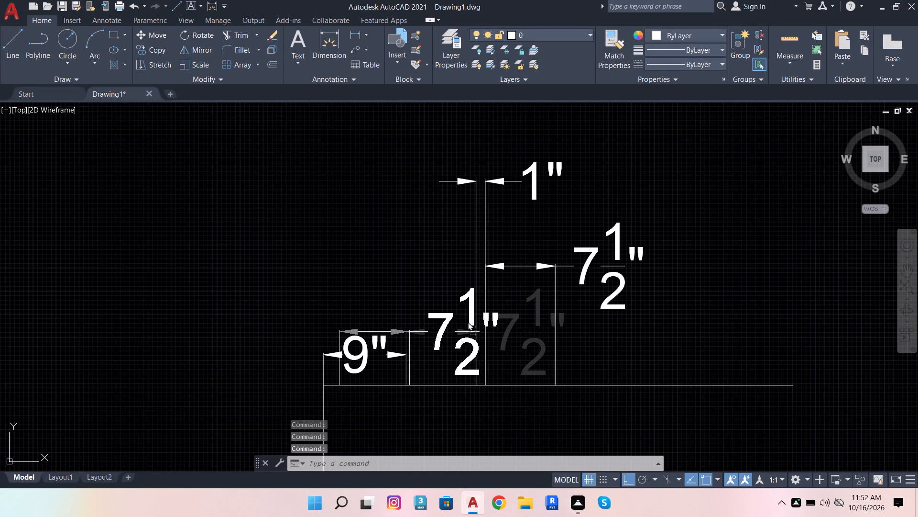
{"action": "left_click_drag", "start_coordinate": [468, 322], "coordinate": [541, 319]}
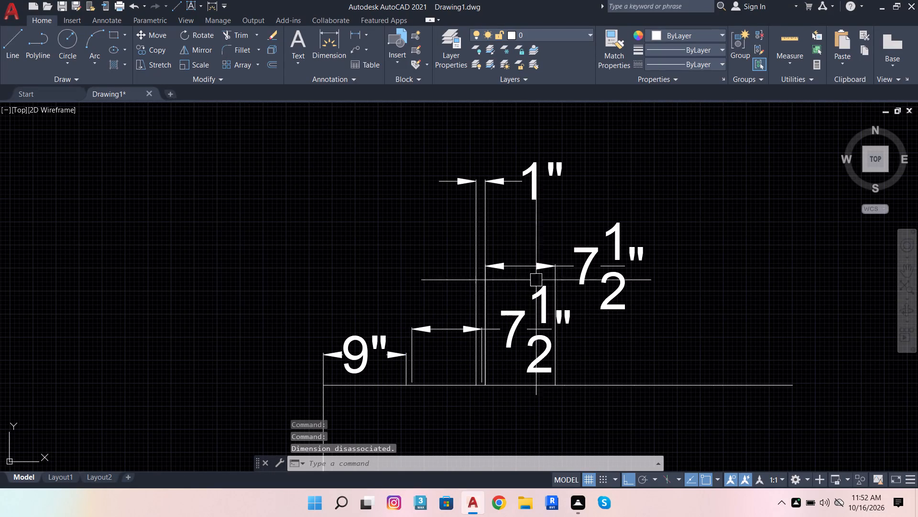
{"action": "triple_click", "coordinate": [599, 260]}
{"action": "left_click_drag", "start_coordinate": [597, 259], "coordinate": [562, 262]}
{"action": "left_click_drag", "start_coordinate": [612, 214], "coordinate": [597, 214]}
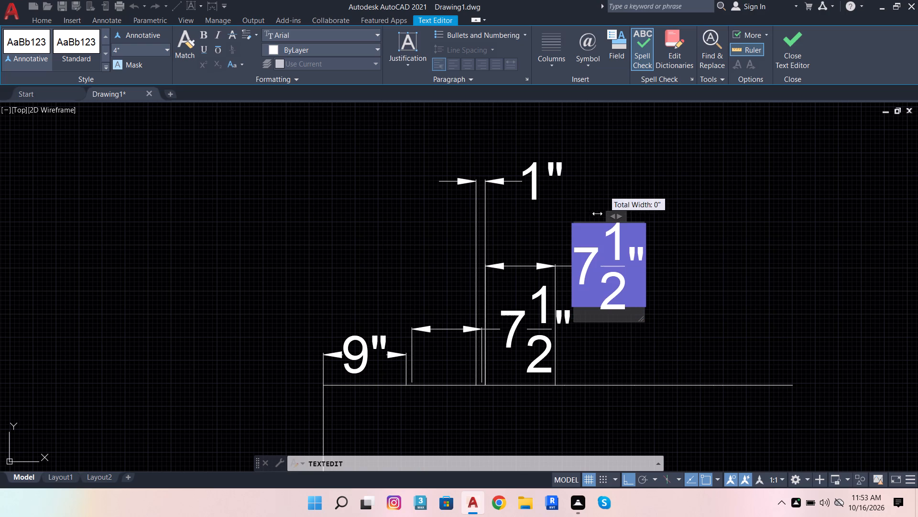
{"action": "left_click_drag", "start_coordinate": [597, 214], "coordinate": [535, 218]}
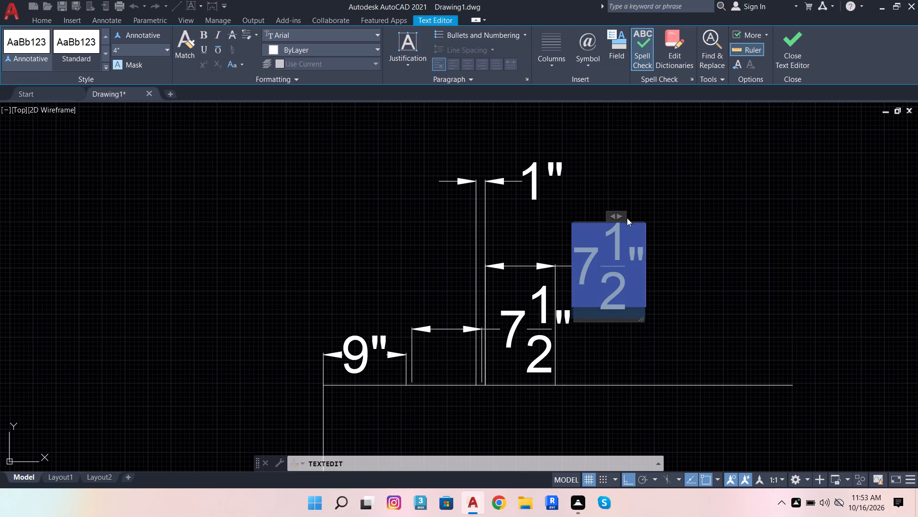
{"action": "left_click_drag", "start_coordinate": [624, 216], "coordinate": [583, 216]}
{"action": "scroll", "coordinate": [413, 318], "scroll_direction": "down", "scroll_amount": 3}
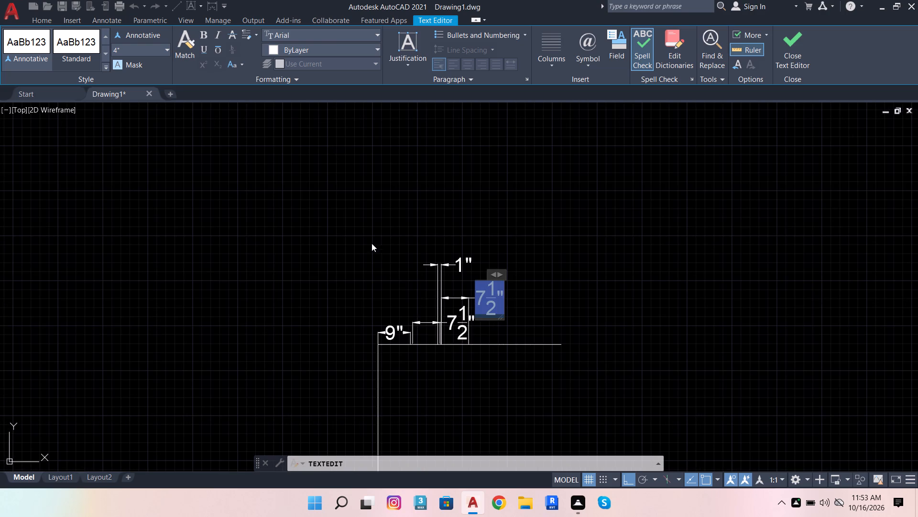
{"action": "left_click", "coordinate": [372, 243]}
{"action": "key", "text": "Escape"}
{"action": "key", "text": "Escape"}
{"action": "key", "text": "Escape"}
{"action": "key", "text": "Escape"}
Erase the four staggered dimensions above the upper wall, keeping the wall segments.
{"action": "left_click", "coordinate": [350, 263]}
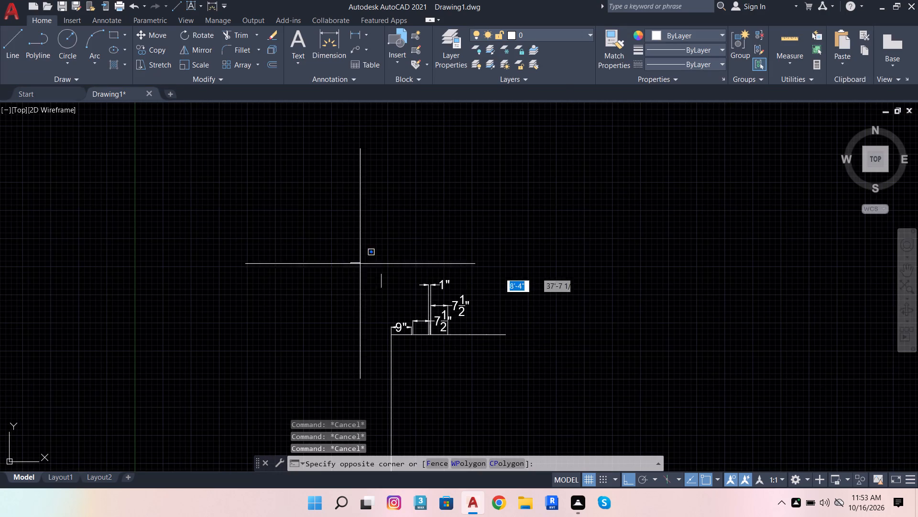
{"action": "scroll", "coordinate": [464, 329], "scroll_direction": "up", "scroll_amount": 2}
{"action": "left_click", "coordinate": [475, 334]}
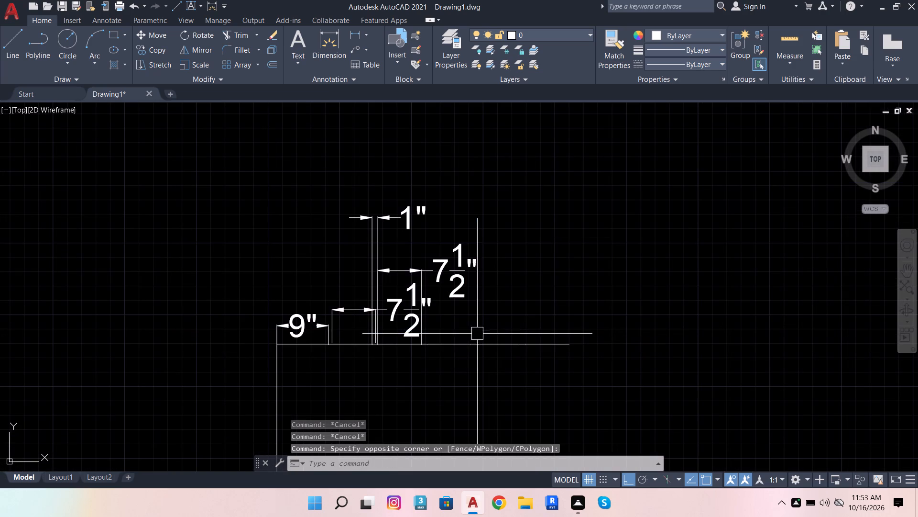
{"action": "left_click", "coordinate": [489, 320]}
{"action": "left_click", "coordinate": [215, 218]}
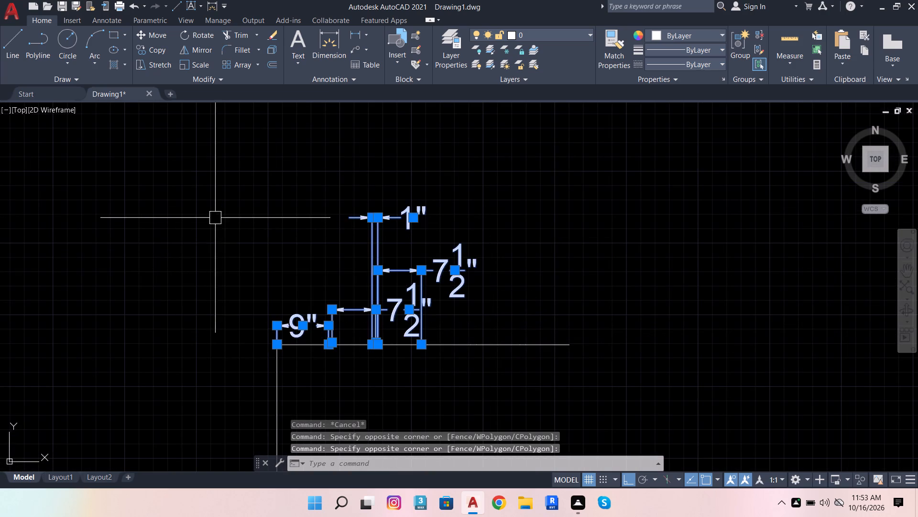
{"action": "key", "text": "shift+Delete"}
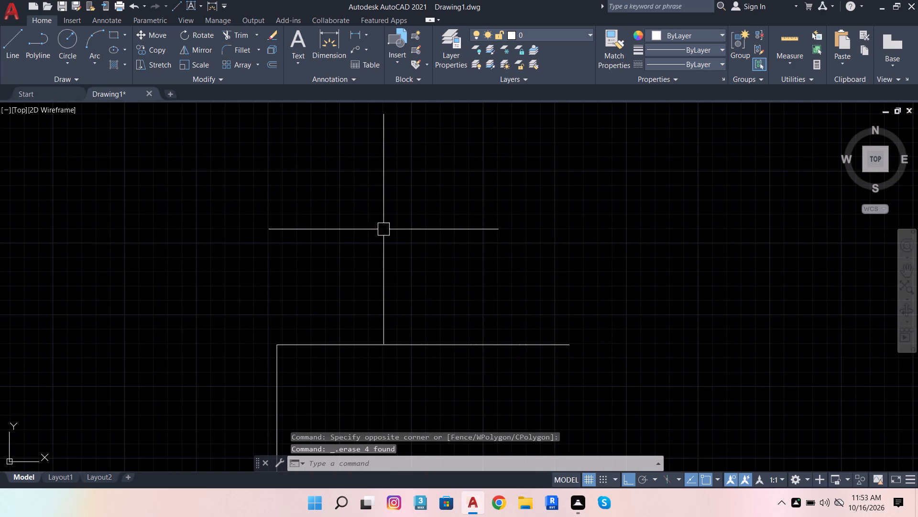
Quick-dimension all the upper wall segments together with QDIM, placing one continuous row of dimensions above the wall.
{"action": "scroll", "coordinate": [424, 289], "scroll_direction": "down", "scroll_amount": 2}
{"action": "scroll", "coordinate": [385, 310], "scroll_direction": "up", "scroll_amount": 2}
{"action": "left_click", "coordinate": [283, 292]}
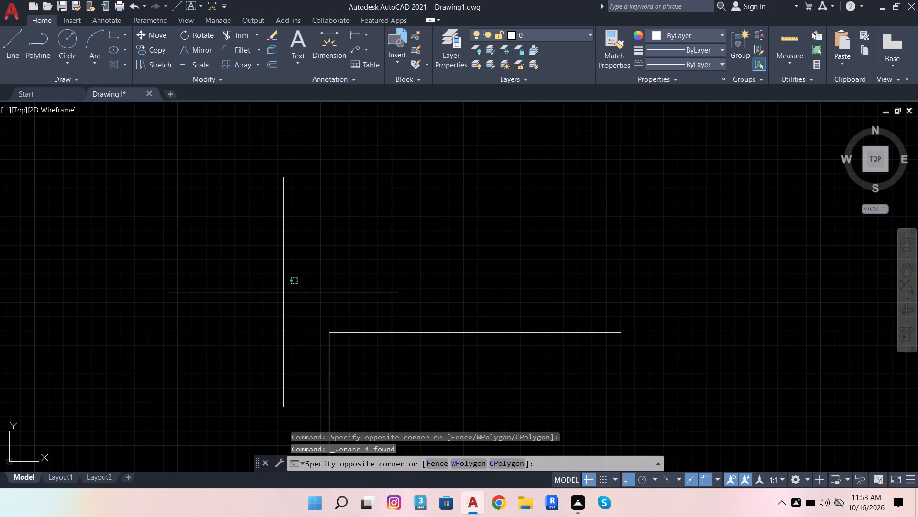
{"action": "left_click", "coordinate": [675, 344]}
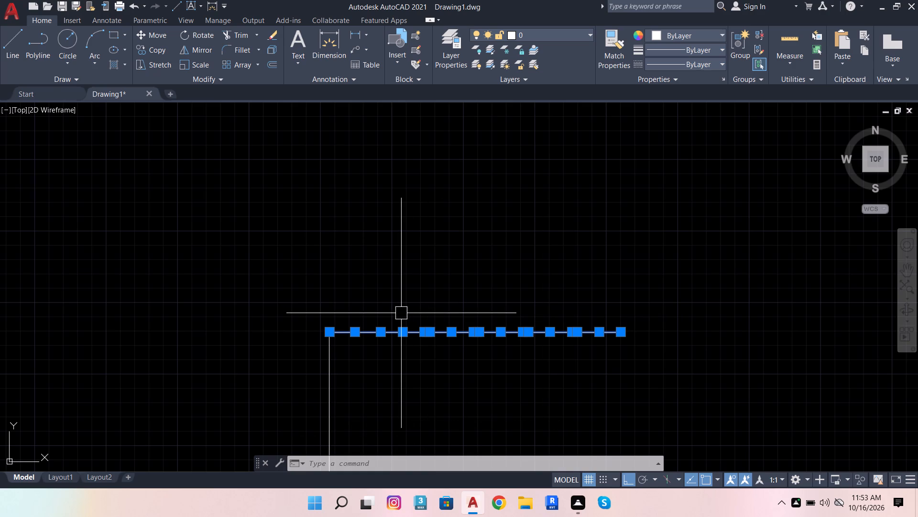
{"action": "type", "text": "QD"}
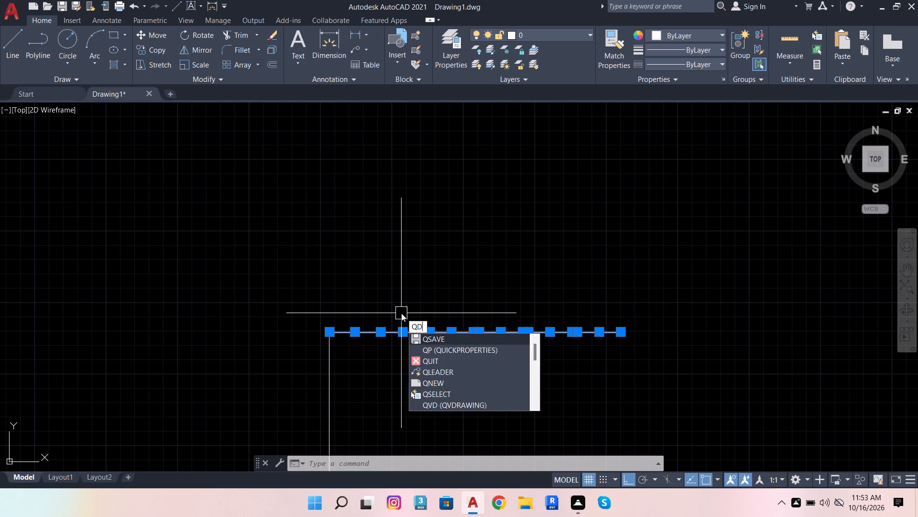
{"action": "key", "text": "i"}
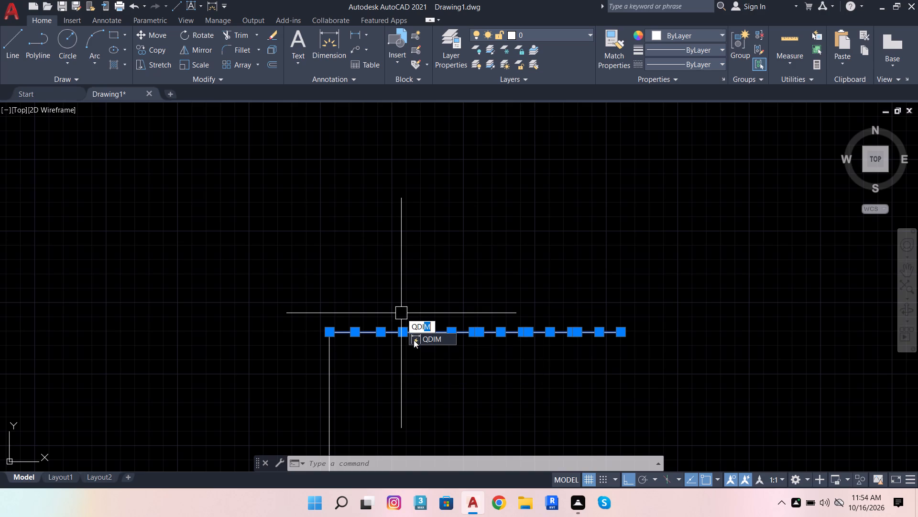
{"action": "left_click", "coordinate": [414, 340]}
{"action": "left_click", "coordinate": [426, 265]}
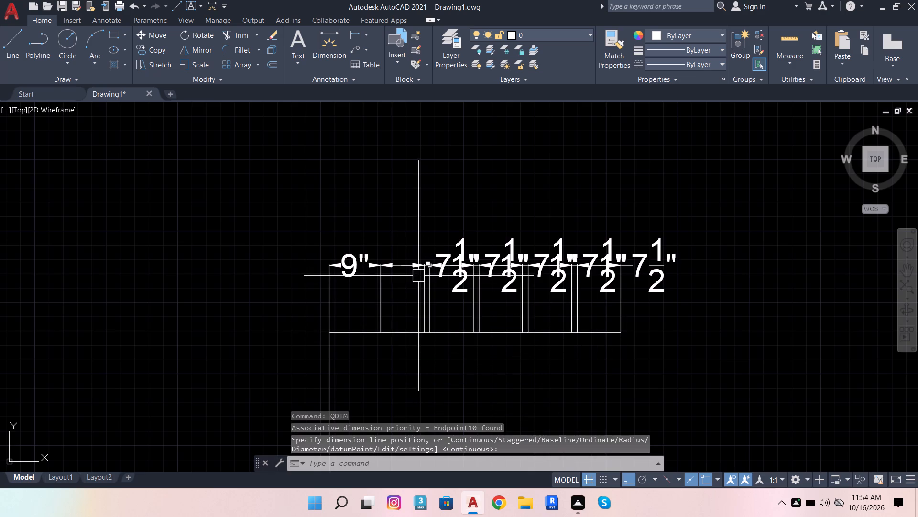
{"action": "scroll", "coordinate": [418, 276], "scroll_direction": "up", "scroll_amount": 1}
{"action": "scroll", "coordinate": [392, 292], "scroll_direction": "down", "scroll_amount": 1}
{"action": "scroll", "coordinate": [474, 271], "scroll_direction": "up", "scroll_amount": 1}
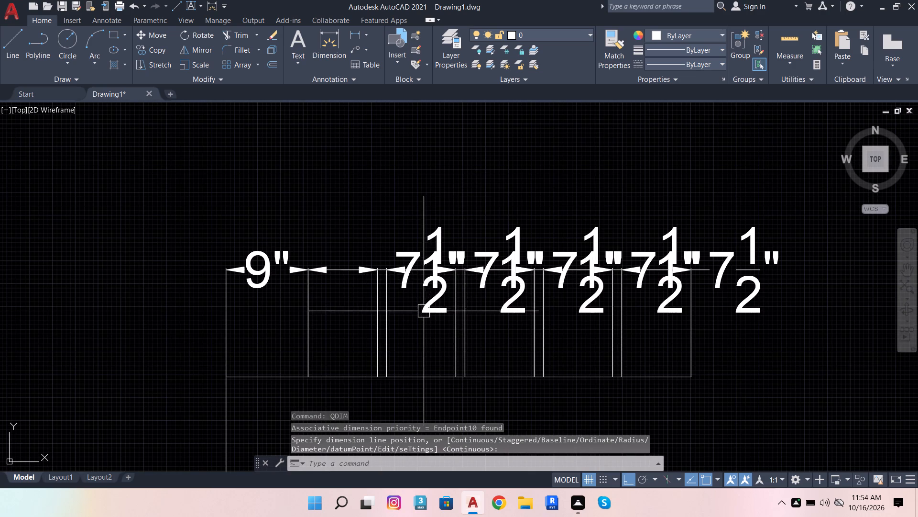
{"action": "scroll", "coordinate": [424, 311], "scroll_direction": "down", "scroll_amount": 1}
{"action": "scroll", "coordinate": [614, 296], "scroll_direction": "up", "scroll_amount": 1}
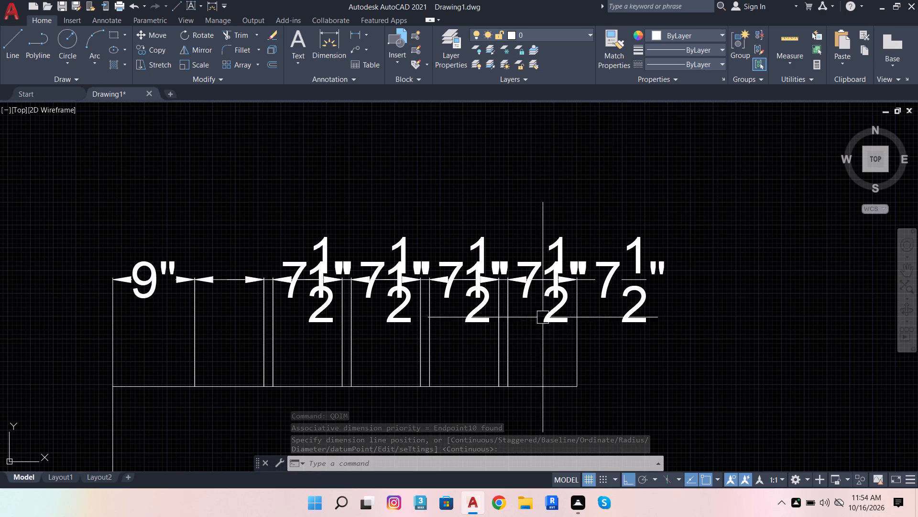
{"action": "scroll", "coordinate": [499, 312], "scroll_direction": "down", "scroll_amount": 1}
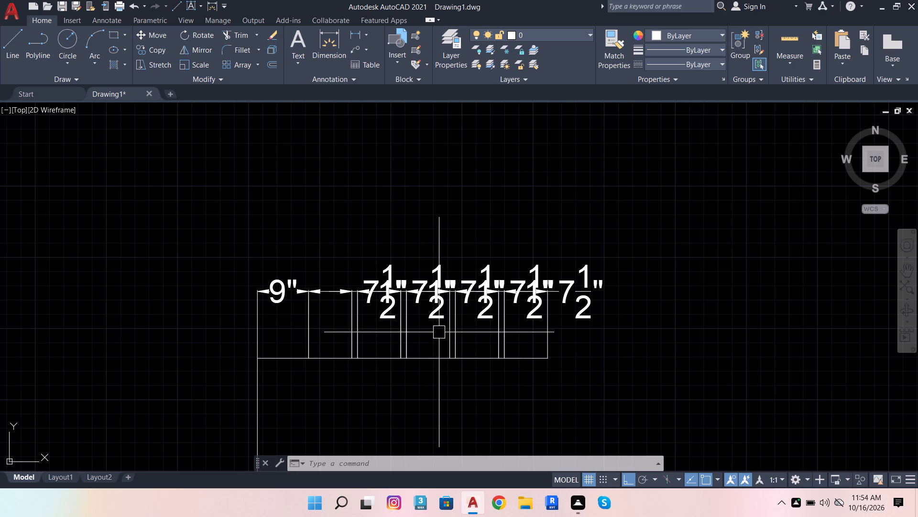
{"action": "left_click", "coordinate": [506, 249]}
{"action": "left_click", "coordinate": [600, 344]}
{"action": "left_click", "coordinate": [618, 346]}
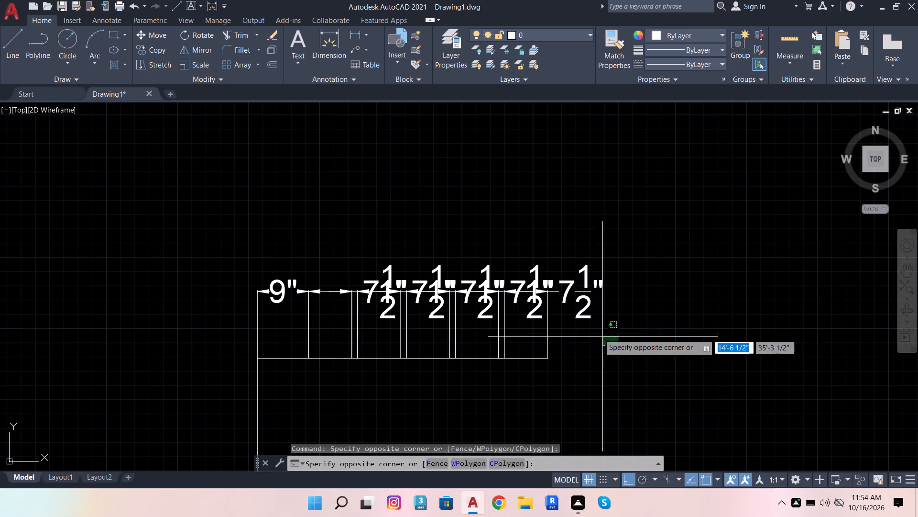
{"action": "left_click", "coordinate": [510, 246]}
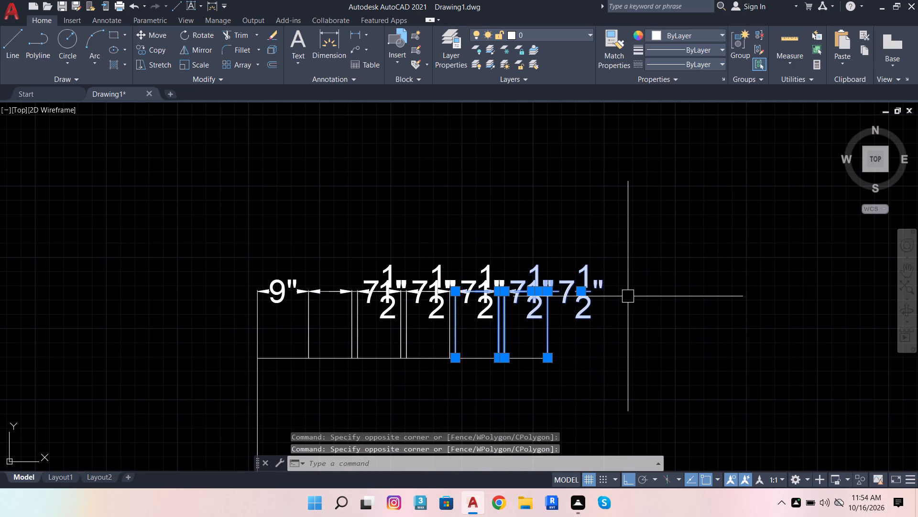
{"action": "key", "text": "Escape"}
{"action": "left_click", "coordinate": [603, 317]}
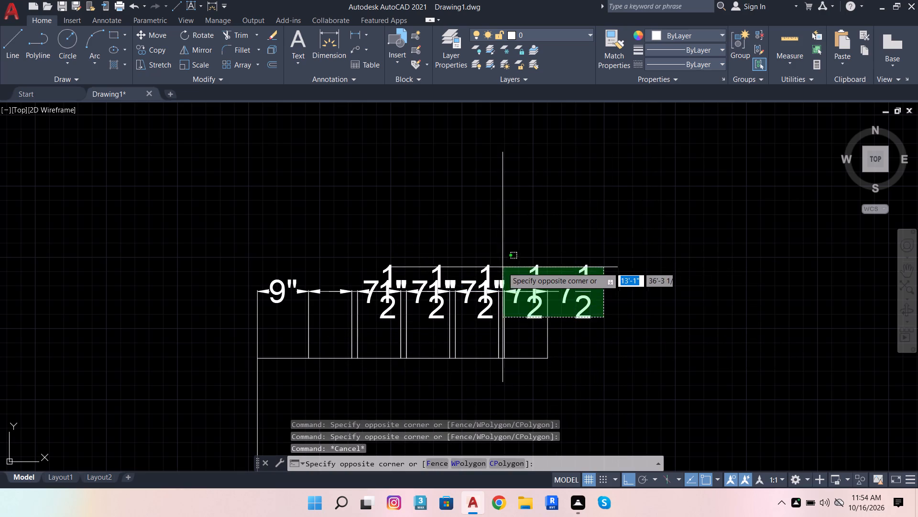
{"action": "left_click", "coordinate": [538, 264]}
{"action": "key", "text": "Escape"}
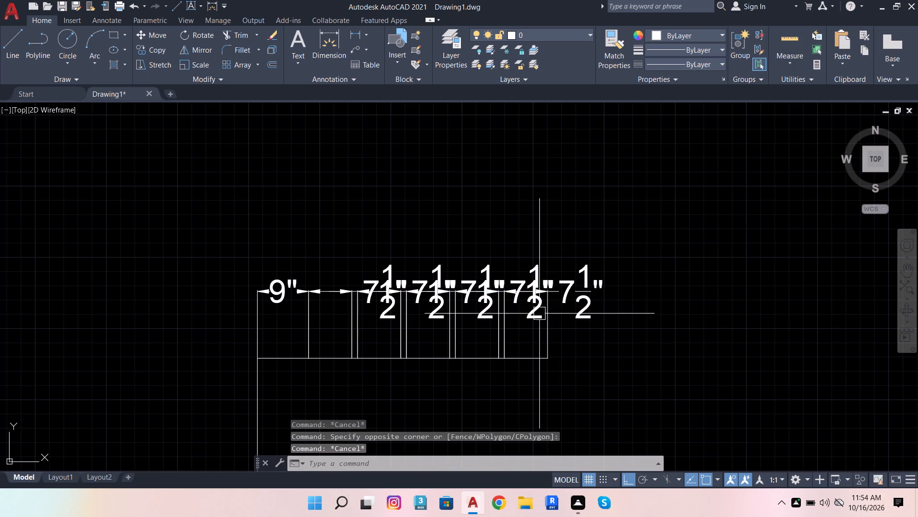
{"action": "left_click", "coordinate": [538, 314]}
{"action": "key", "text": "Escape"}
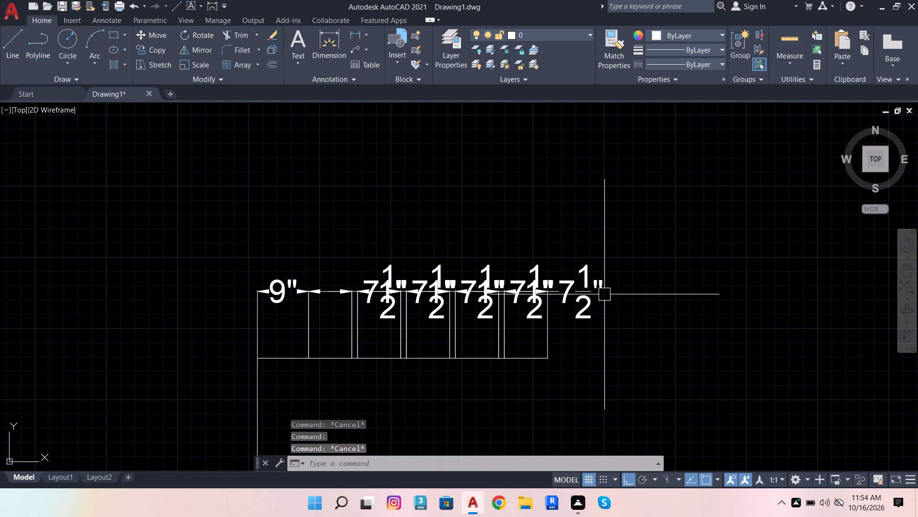
Erase the last 7 1/2-inch dimension at the upper wall's free end together with the wall segment it measures.
{"action": "left_click", "coordinate": [604, 294]}
{"action": "key", "text": "shift+Delete"}
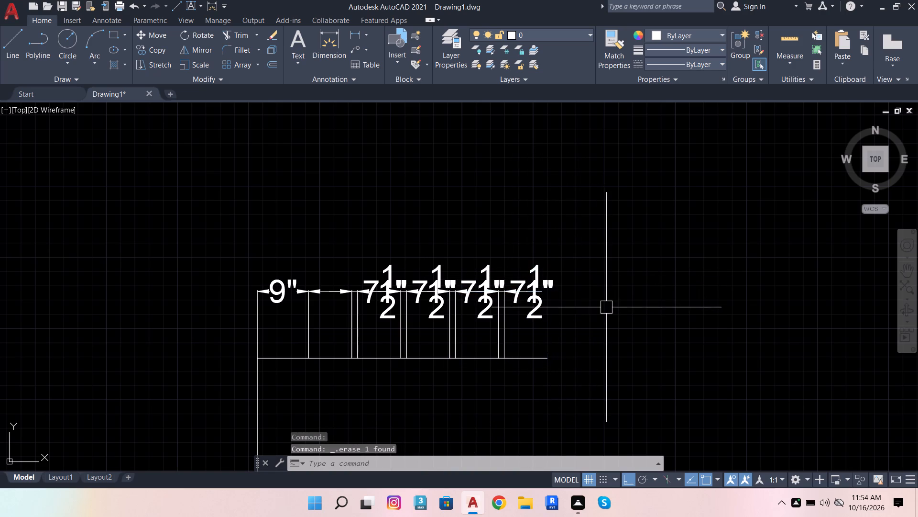
{"action": "scroll", "coordinate": [535, 300], "scroll_direction": "up", "scroll_amount": 2}
{"action": "scroll", "coordinate": [572, 278], "scroll_direction": "down", "scroll_amount": 2}
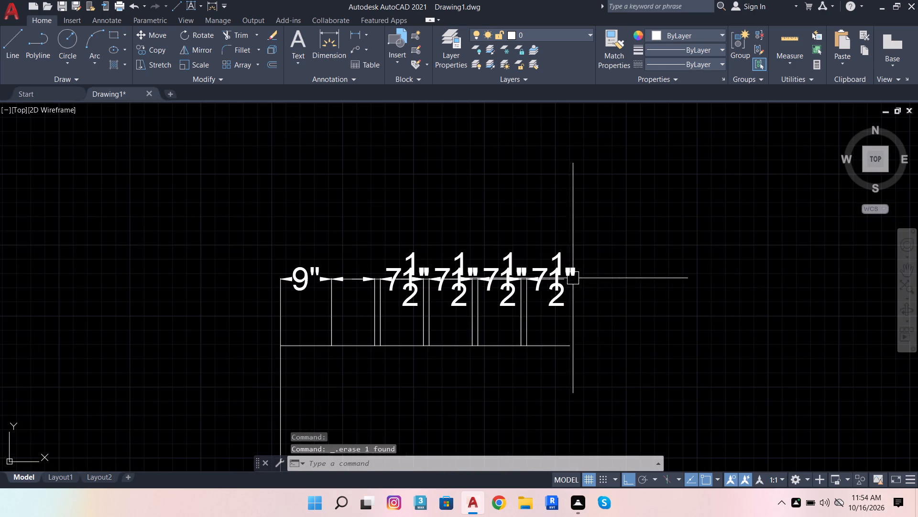
{"action": "left_click", "coordinate": [552, 348]}
{"action": "key", "text": "shift+Delete"}
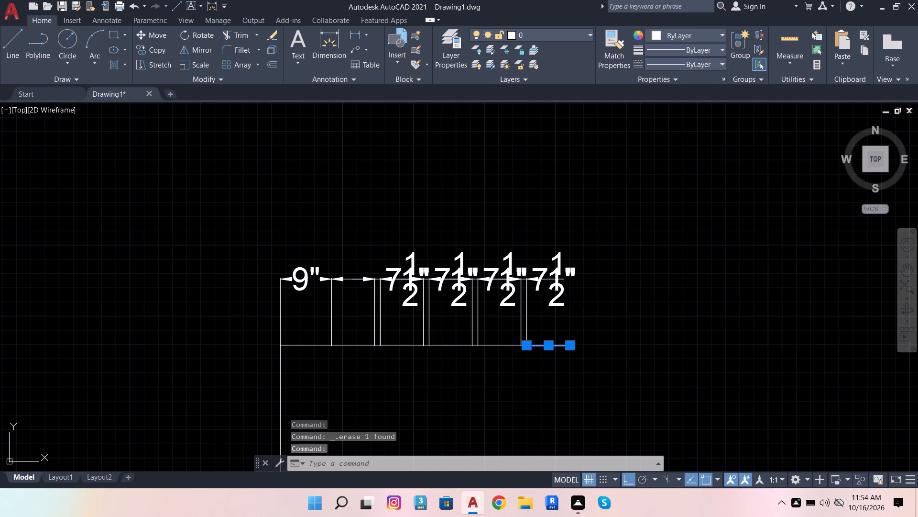
Draw consecutive horizontal line segments of 10, 1, 7 and 1 inches, extending the upper wall from its free end.
{"action": "left_click", "coordinate": [13, 41]}
{"action": "left_click", "coordinate": [527, 343]}
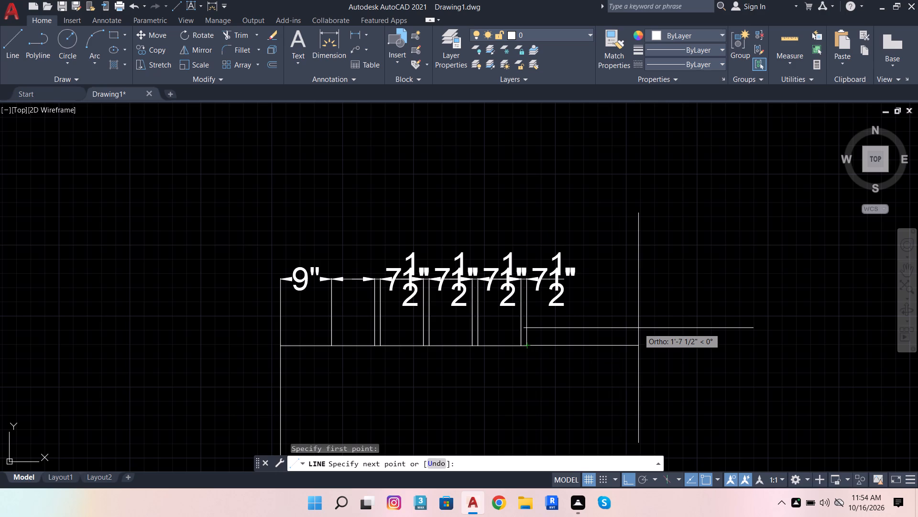
{"action": "type", "text": "10"}
{"action": "key", "text": "Return"}
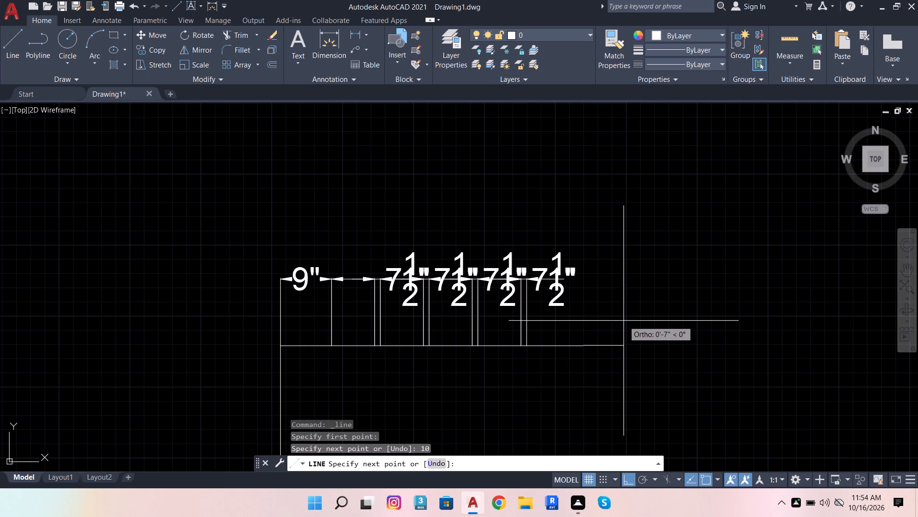
{"action": "key", "text": "1"}
{"action": "key", "text": "Return"}
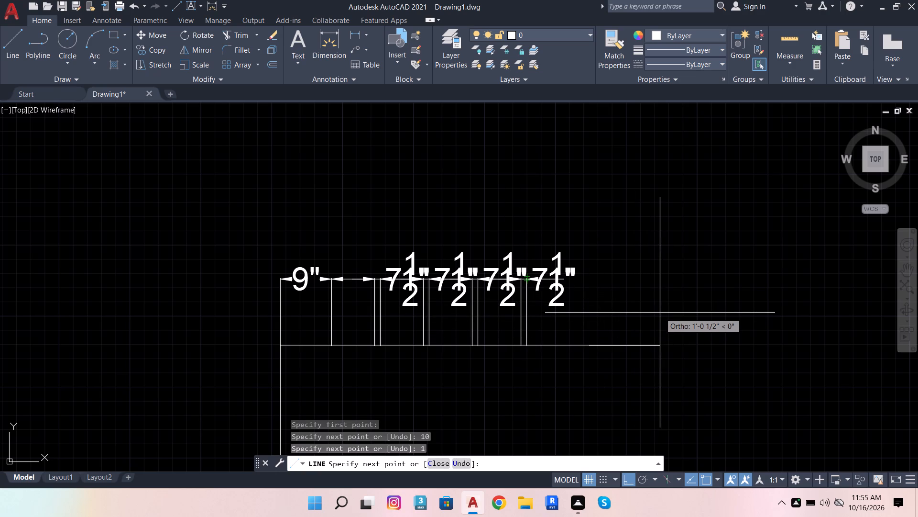
{"action": "key", "text": "7"}
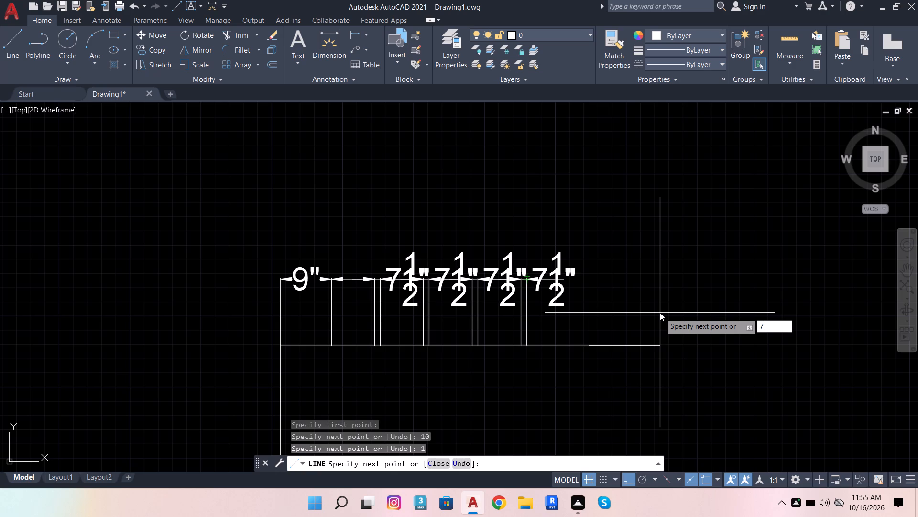
{"action": "key", "text": "Return"}
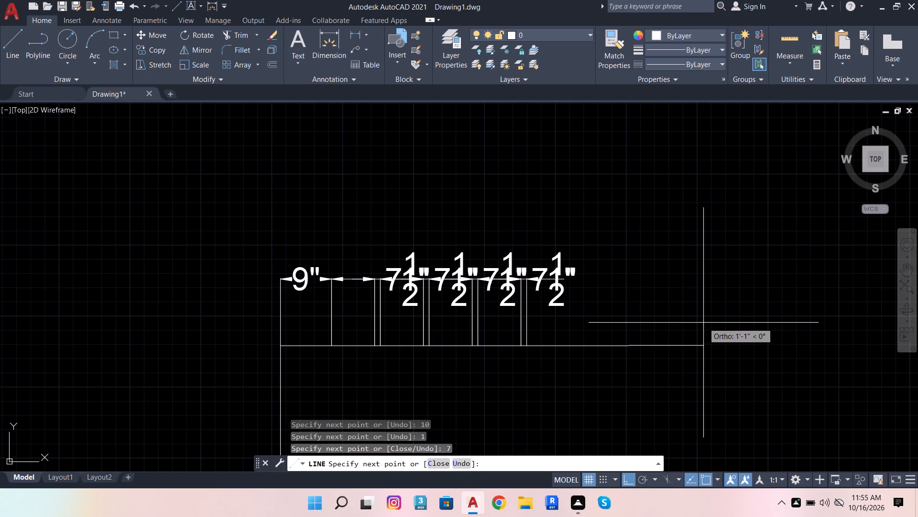
{"action": "key", "text": "1"}
{"action": "key", "text": "Return"}
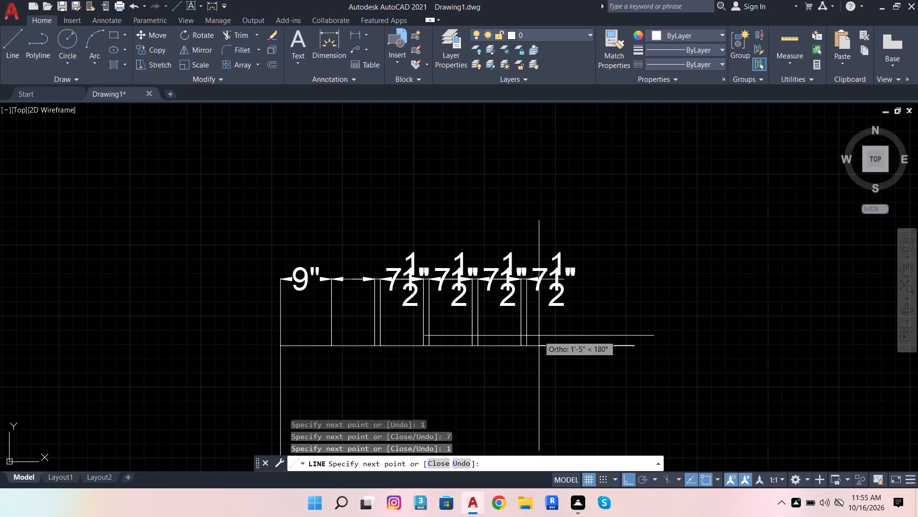
Continue the upper wall line horizontally from its free end with segments of 1'2" and 1".
{"action": "scroll", "coordinate": [550, 365], "scroll_direction": "up", "scroll_amount": 1}
{"action": "scroll", "coordinate": [448, 396], "scroll_direction": "down", "scroll_amount": 1}
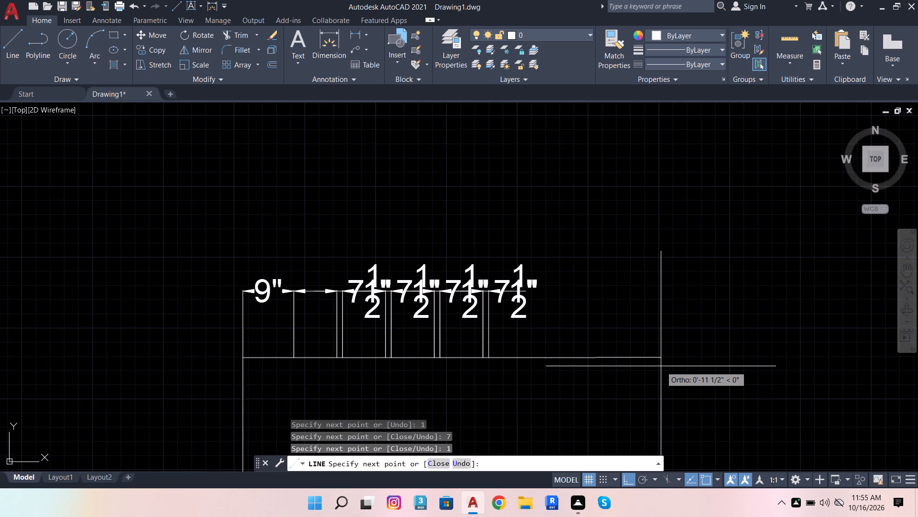
{"action": "type", "text": "1'"}
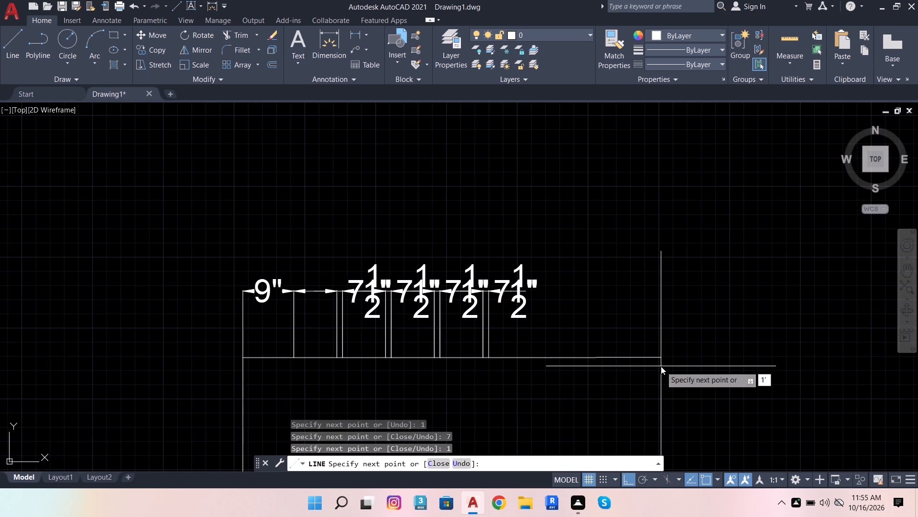
{"action": "key", "text": "2"}
{"action": "key", "text": "Return"}
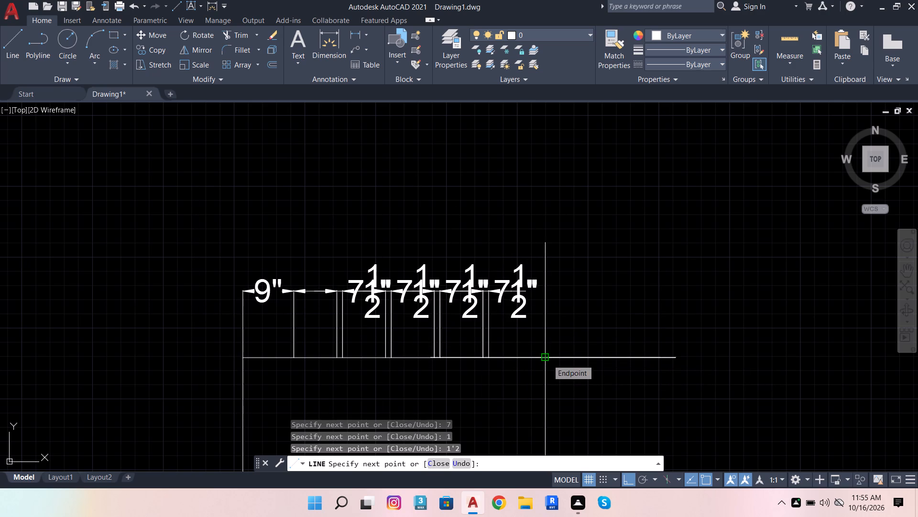
{"action": "scroll", "coordinate": [556, 354], "scroll_direction": "up", "scroll_amount": 3}
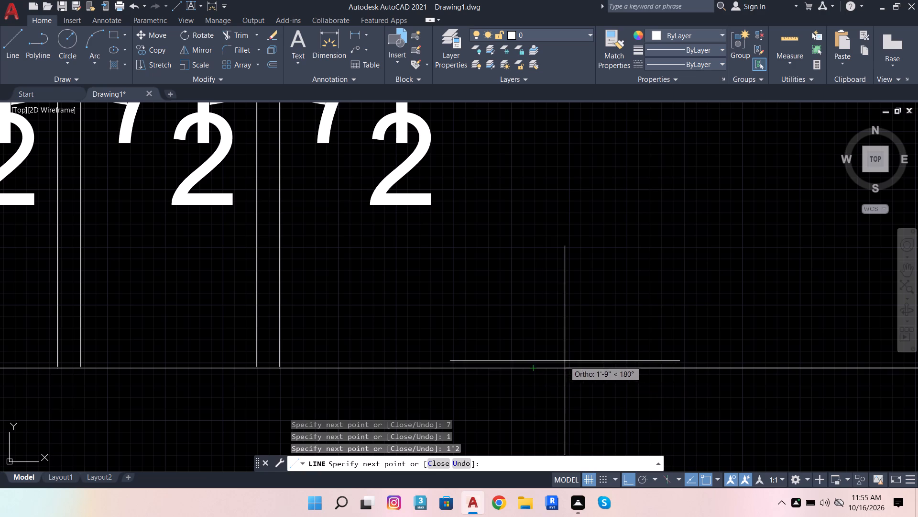
{"action": "scroll", "coordinate": [525, 366], "scroll_direction": "down", "scroll_amount": 3}
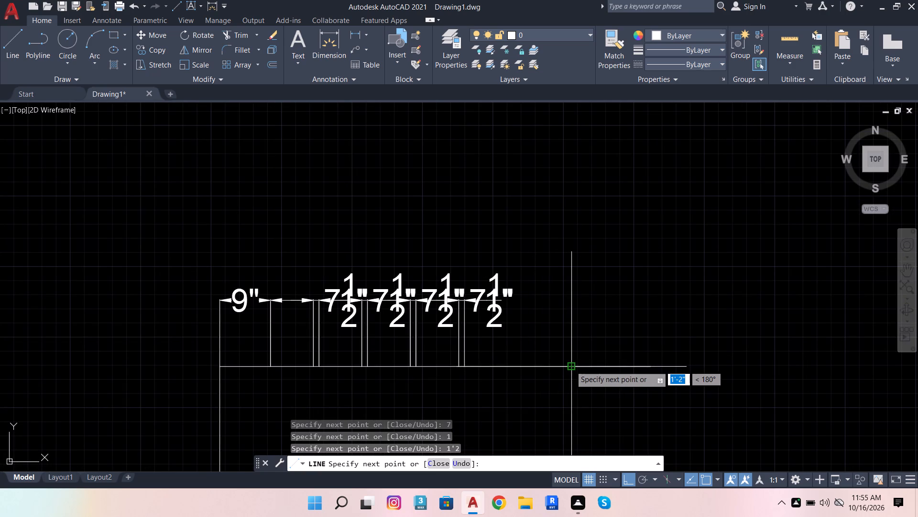
{"action": "scroll", "coordinate": [567, 366], "scroll_direction": "up", "scroll_amount": 2}
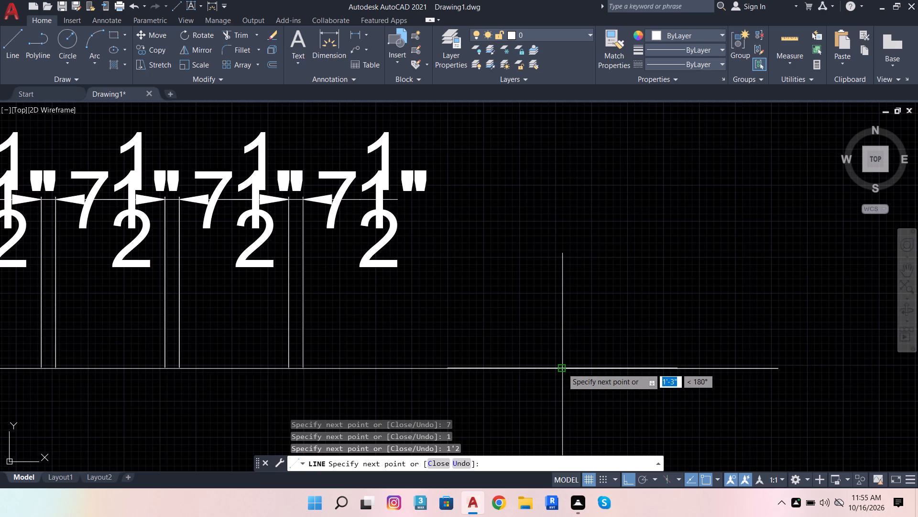
{"action": "scroll", "coordinate": [558, 367], "scroll_direction": "down", "scroll_amount": 2}
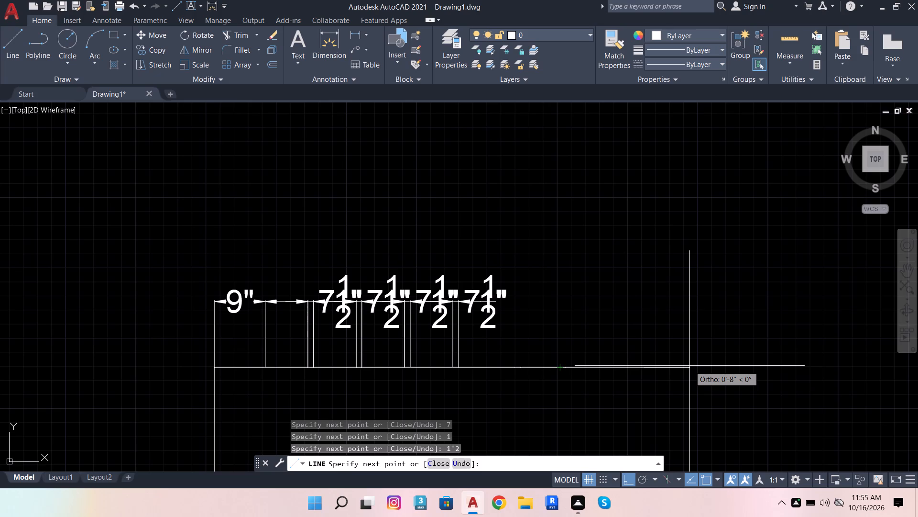
{"action": "key", "text": "1"}
{"action": "key", "text": "Return"}
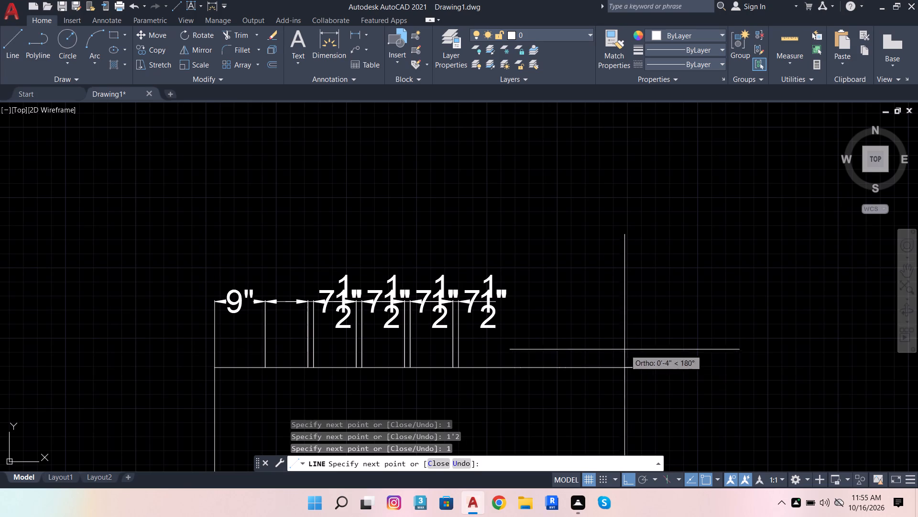
Extend the upper wall with consecutive horizontal line segments of 1'1.6", 1", 1'2" and 1".
{"action": "scroll", "coordinate": [606, 342], "scroll_direction": "down", "scroll_amount": 3}
{"action": "scroll", "coordinate": [654, 350], "scroll_direction": "up", "scroll_amount": 3}
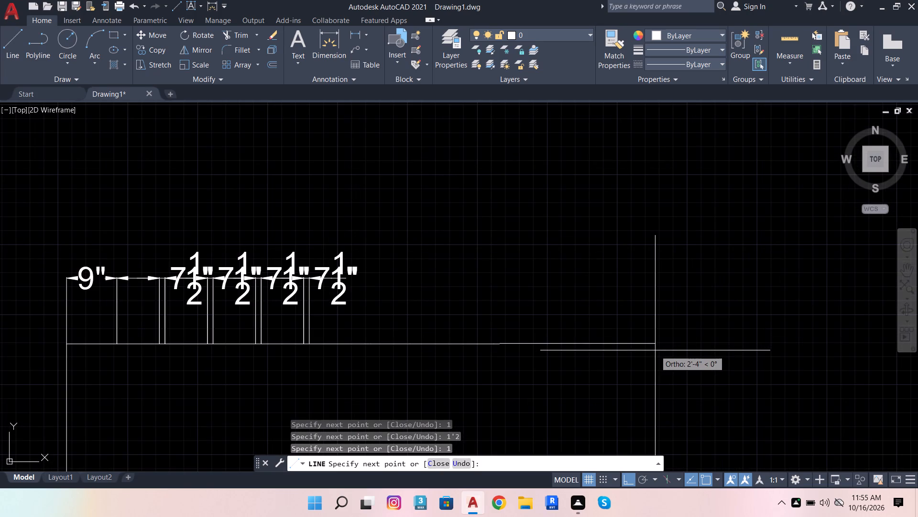
{"action": "type", "text": "1'"}
{"action": "type", "text": "1.6"}
{"action": "key", "text": "Return"}
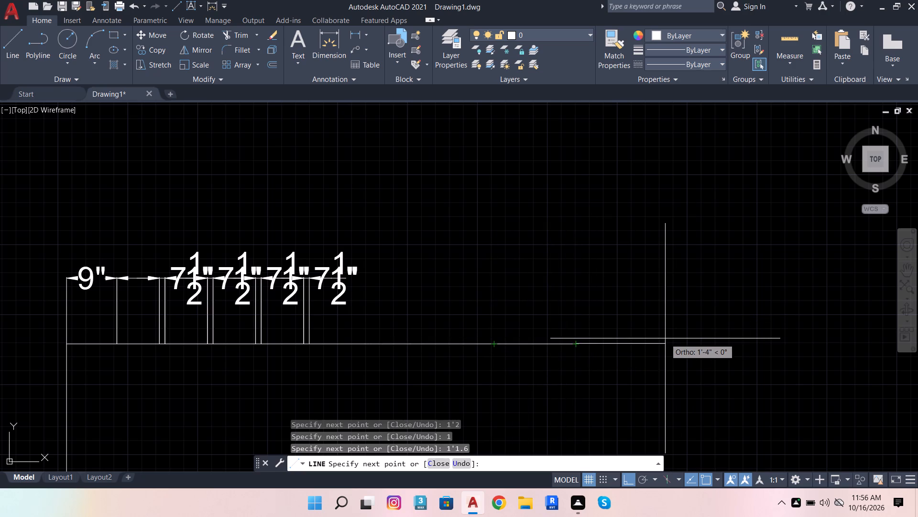
{"action": "key", "text": "1"}
{"action": "key", "text": "Return"}
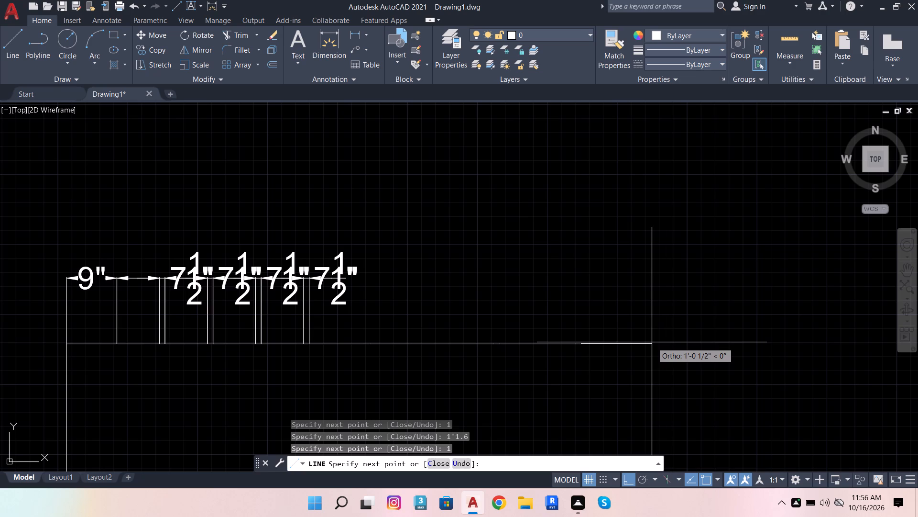
{"action": "type", "text": "1'"}
{"action": "key", "text": "2"}
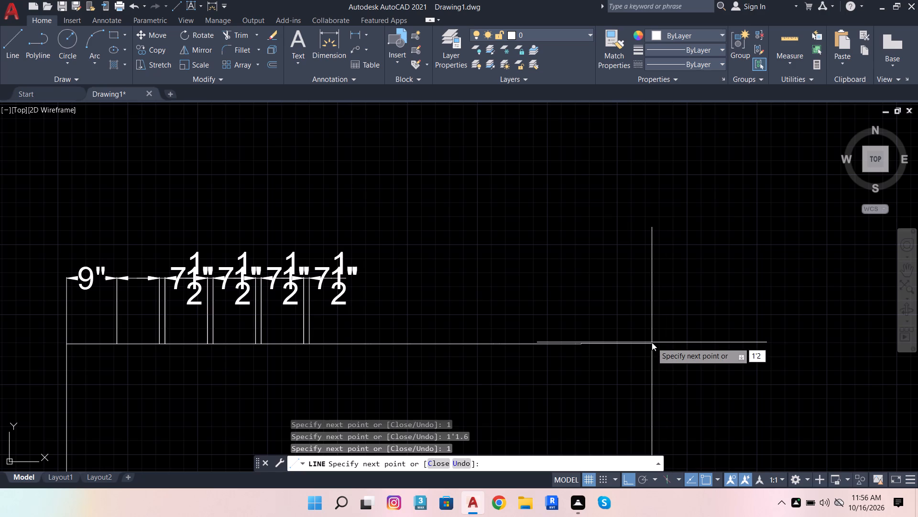
{"action": "key", "text": "Return"}
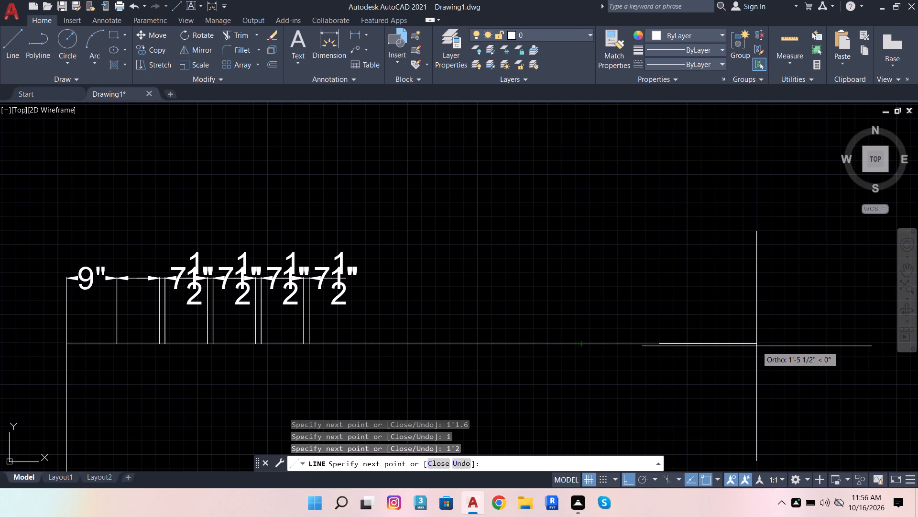
{"action": "key", "text": "1"}
{"action": "key", "text": "Return"}
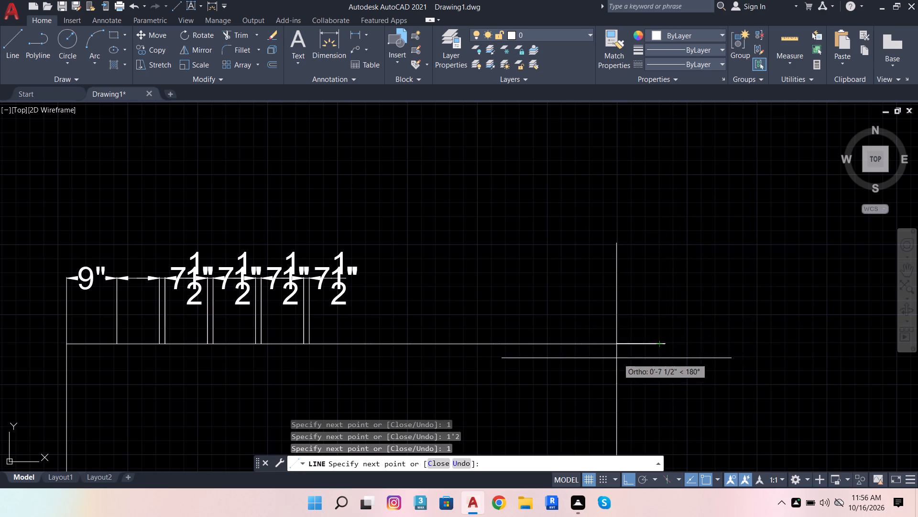
Add consecutive horizontal line segments of 7, 1, 11 and 2 inches to the upper wall's free end.
{"action": "scroll", "coordinate": [616, 358], "scroll_direction": "down", "scroll_amount": 1}
{"action": "scroll", "coordinate": [674, 346], "scroll_direction": "up", "scroll_amount": 2}
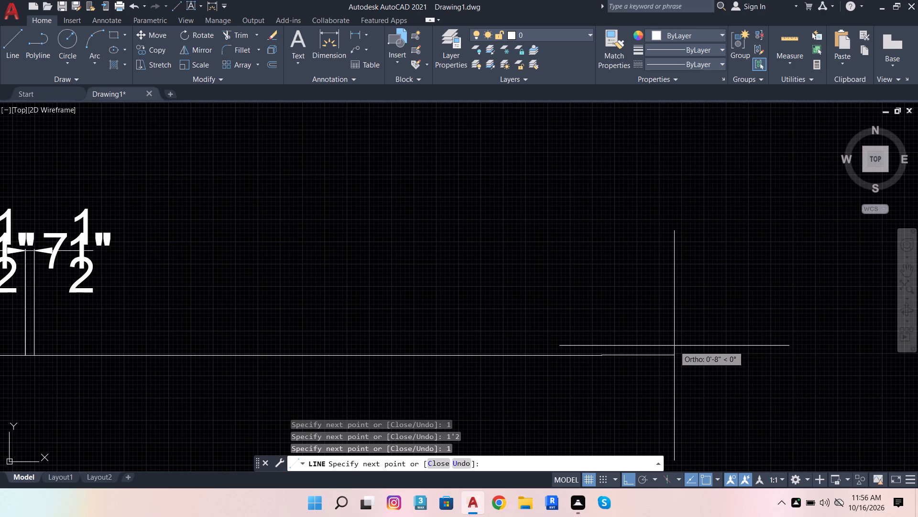
{"action": "key", "text": "7"}
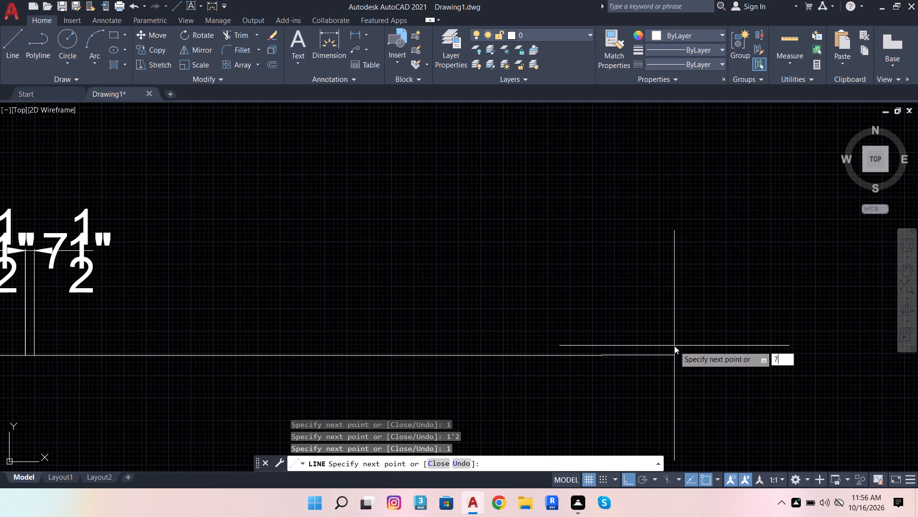
{"action": "key", "text": "Return"}
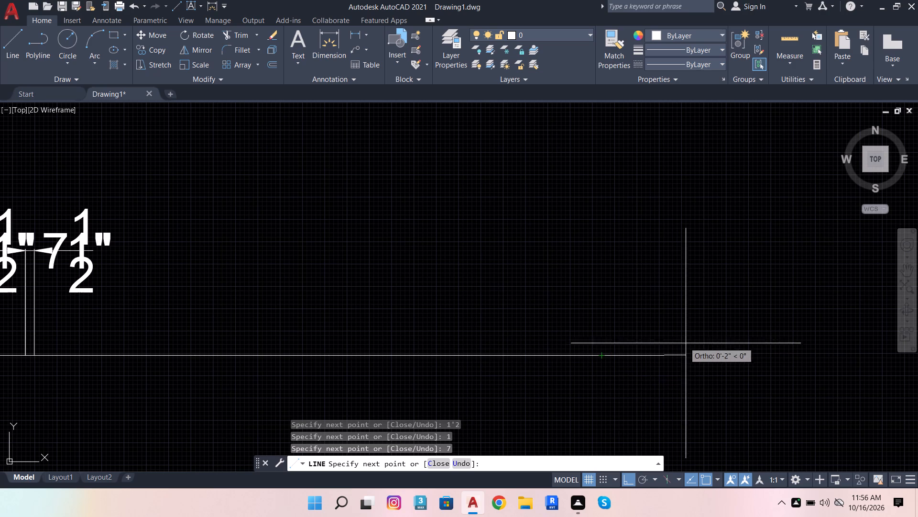
{"action": "key", "text": "1"}
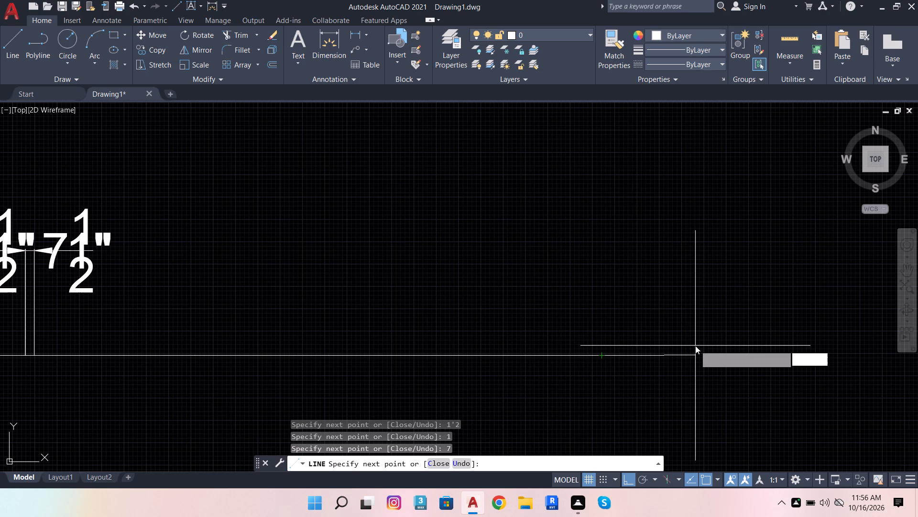
{"action": "key", "text": "Return"}
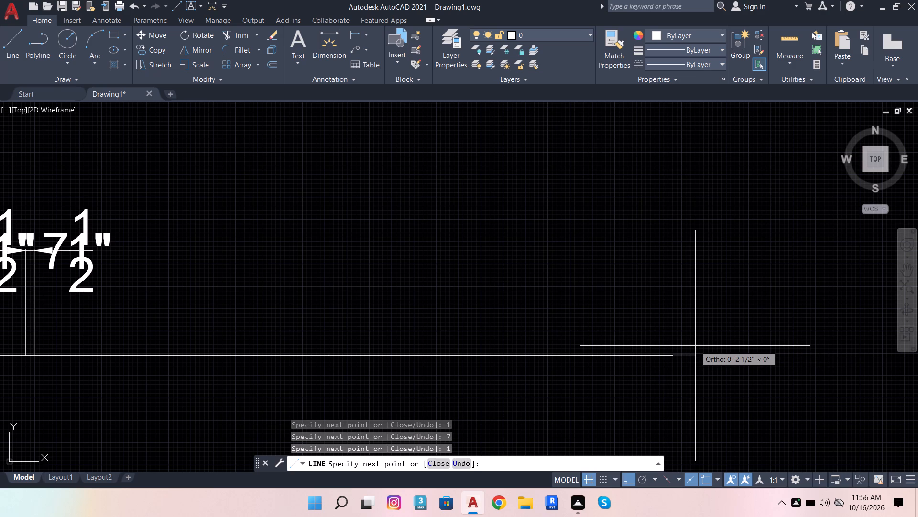
{"action": "type", "text": "11"}
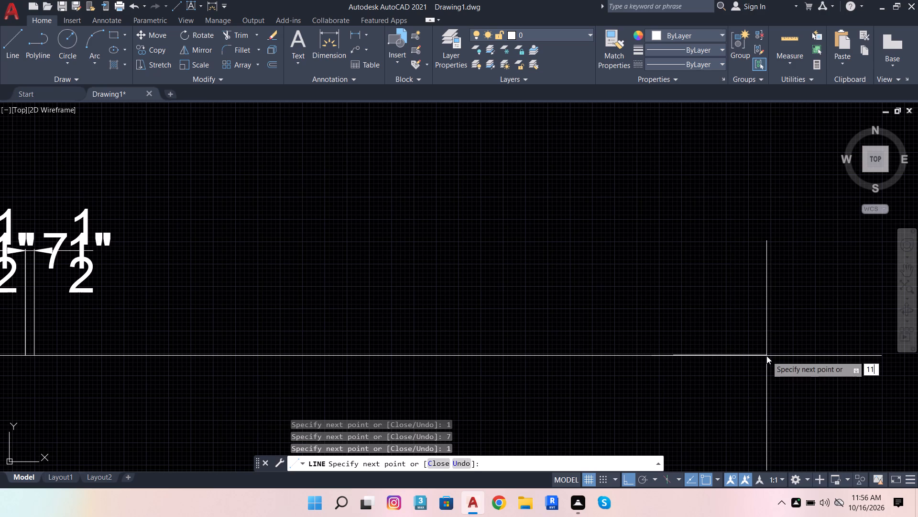
{"action": "key", "text": "Return"}
{"action": "scroll", "coordinate": [581, 374], "scroll_direction": "down", "scroll_amount": 1}
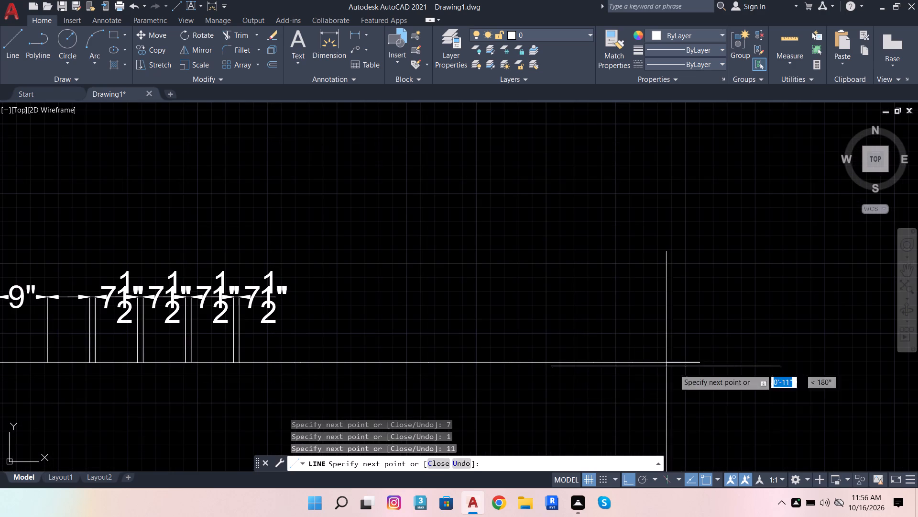
{"action": "scroll", "coordinate": [621, 378], "scroll_direction": "down", "scroll_amount": 2}
{"action": "scroll", "coordinate": [688, 377], "scroll_direction": "up", "scroll_amount": 1}
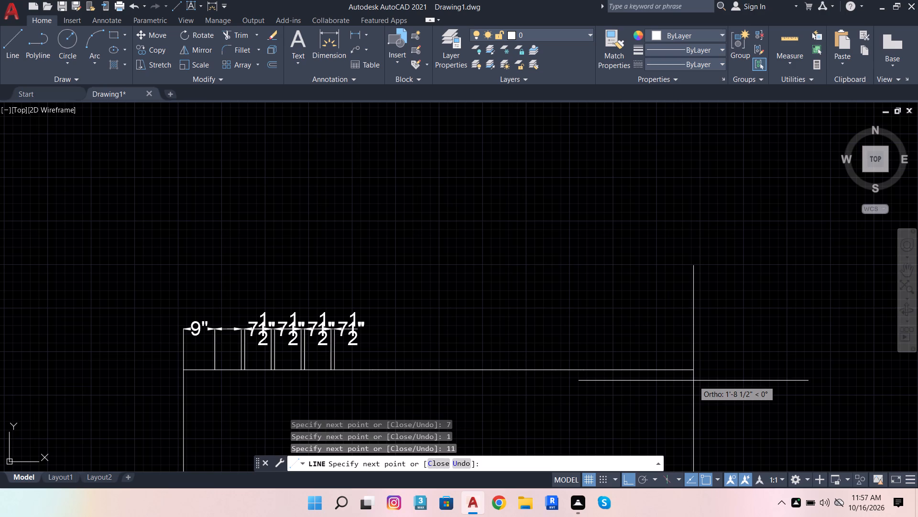
{"action": "key", "text": "2"}
{"action": "key", "text": "Return"}
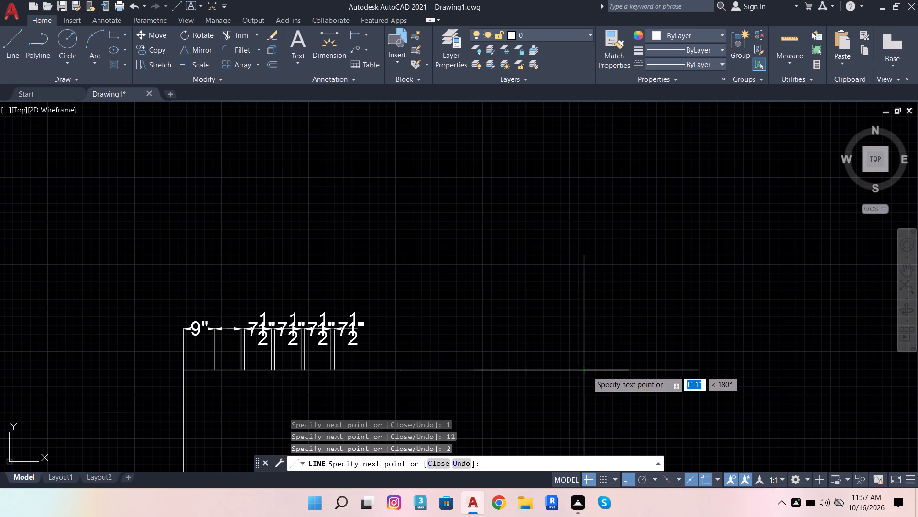
Draw the last two horizontal upper wall segments, 2'10" and 9" long, and end the line.
{"action": "scroll", "coordinate": [624, 370], "scroll_direction": "up", "scroll_amount": 3}
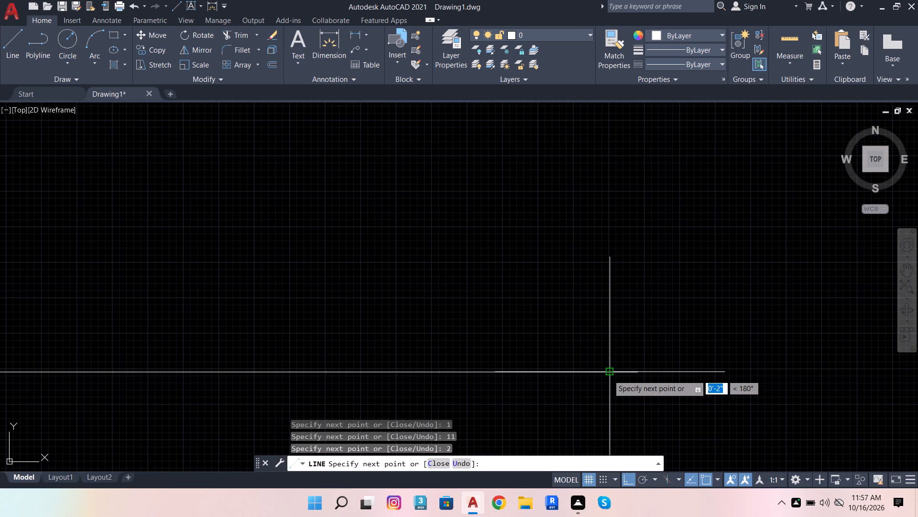
{"action": "scroll", "coordinate": [573, 375], "scroll_direction": "down", "scroll_amount": 1}
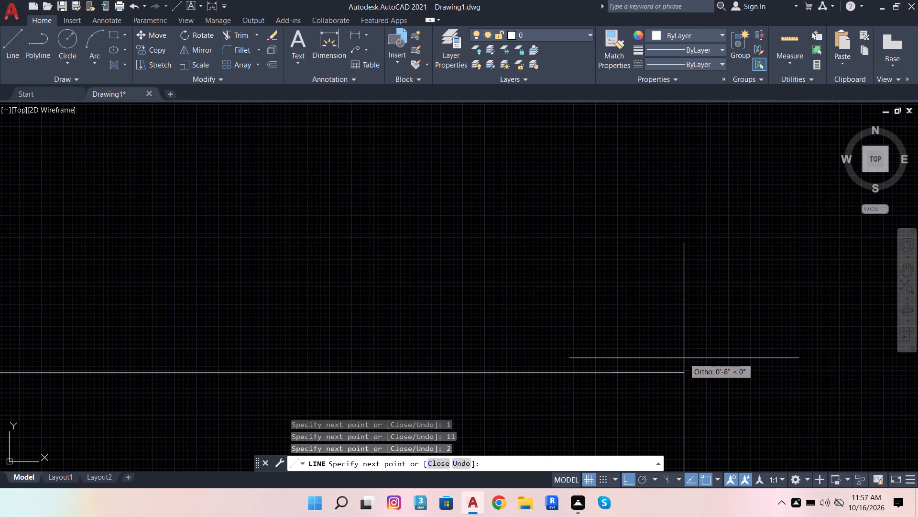
{"action": "type", "text": "2'10"}
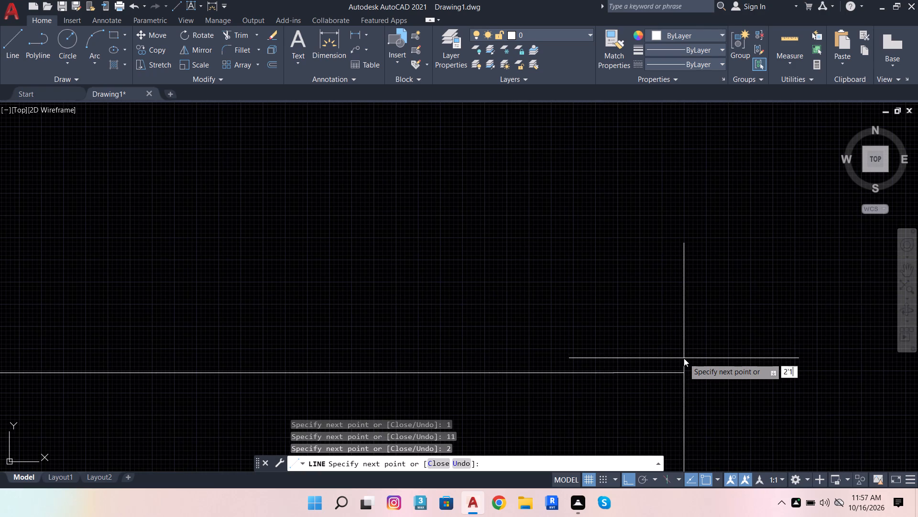
{"action": "key", "text": "Return"}
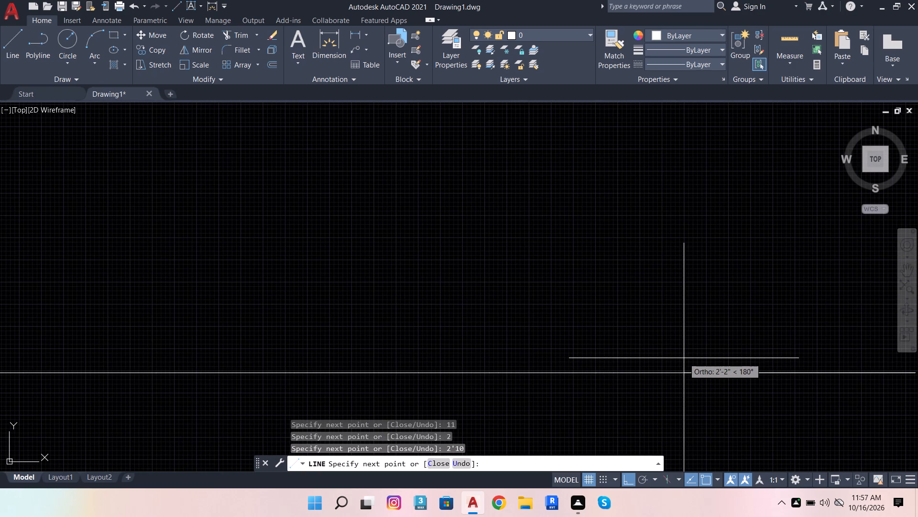
{"action": "scroll", "coordinate": [678, 360], "scroll_direction": "down", "scroll_amount": 6}
{"action": "scroll", "coordinate": [585, 363], "scroll_direction": "up", "scroll_amount": 2}
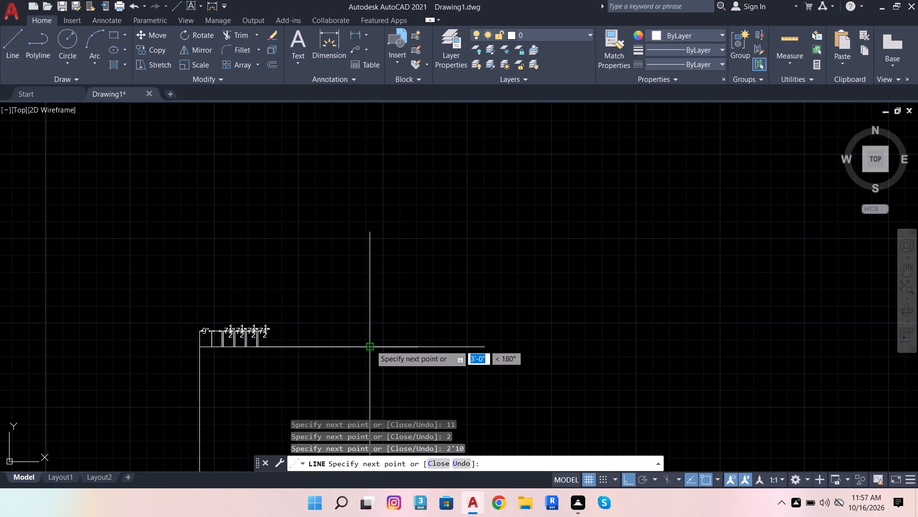
{"action": "scroll", "coordinate": [382, 345], "scroll_direction": "up", "scroll_amount": 4}
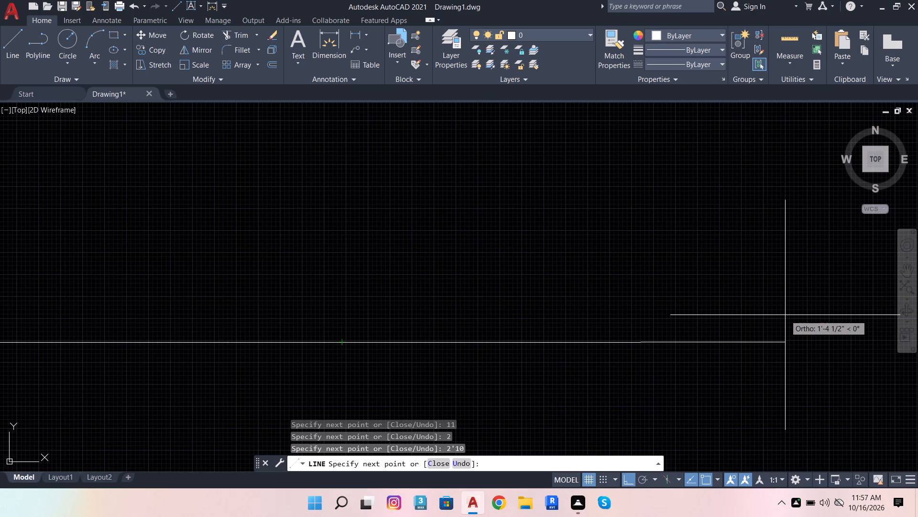
{"action": "key", "text": "9"}
{"action": "key", "text": "Return"}
{"action": "scroll", "coordinate": [609, 227], "scroll_direction": "down", "scroll_amount": 2}
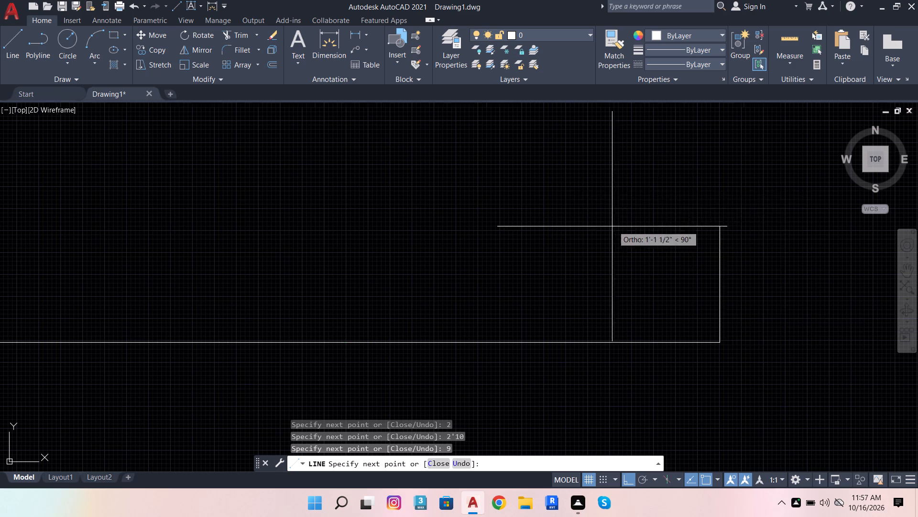
{"action": "scroll", "coordinate": [605, 228], "scroll_direction": "down", "scroll_amount": 2}
{"action": "key", "text": "Escape"}
Delete the existing row of dimensions above the start of the upper wall.
{"action": "scroll", "coordinate": [601, 235], "scroll_direction": "up", "scroll_amount": 2}
{"action": "scroll", "coordinate": [175, 271], "scroll_direction": "up", "scroll_amount": 1}
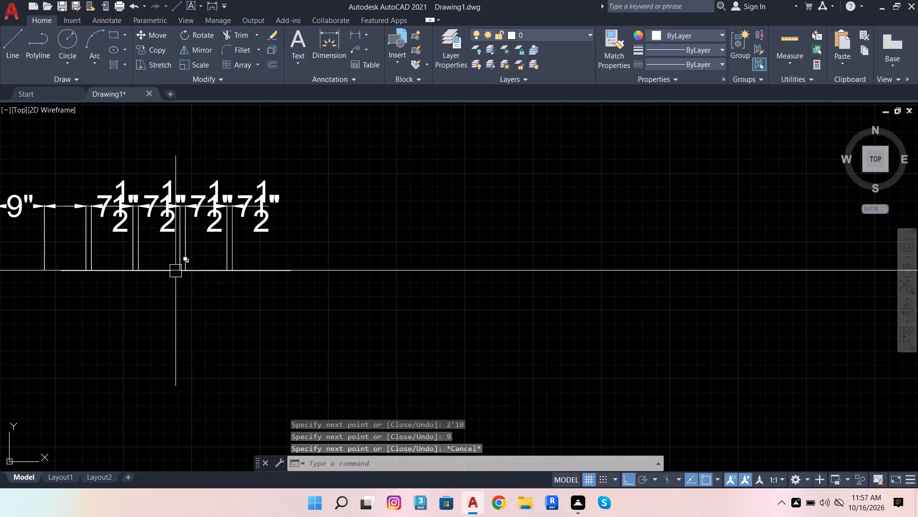
{"action": "scroll", "coordinate": [251, 329], "scroll_direction": "down", "scroll_amount": 1}
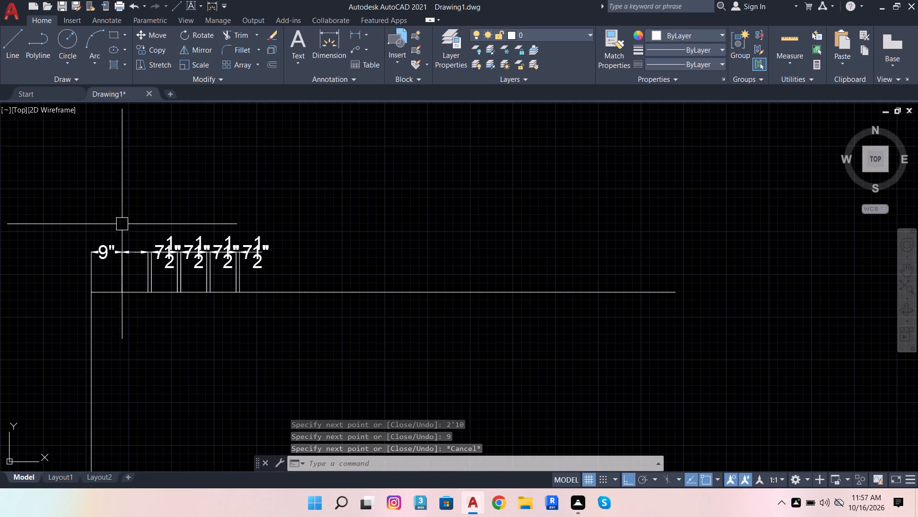
{"action": "left_click", "coordinate": [80, 233]}
{"action": "left_click", "coordinate": [300, 271]}
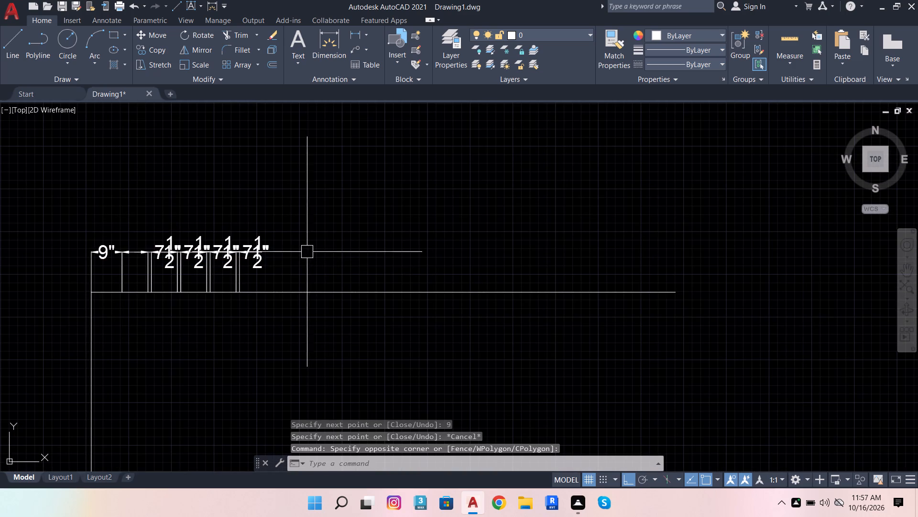
{"action": "left_click", "coordinate": [277, 259]}
{"action": "left_click", "coordinate": [34, 227]}
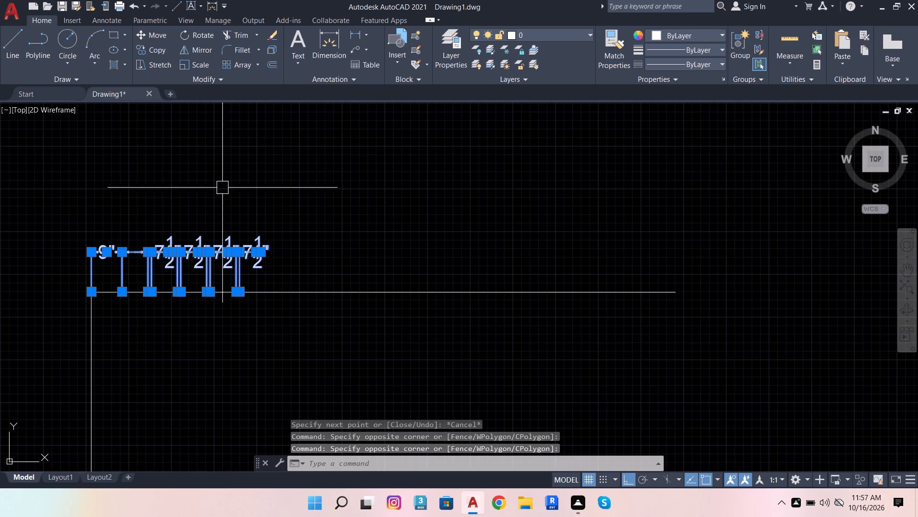
{"action": "key", "text": "shift+Delete"}
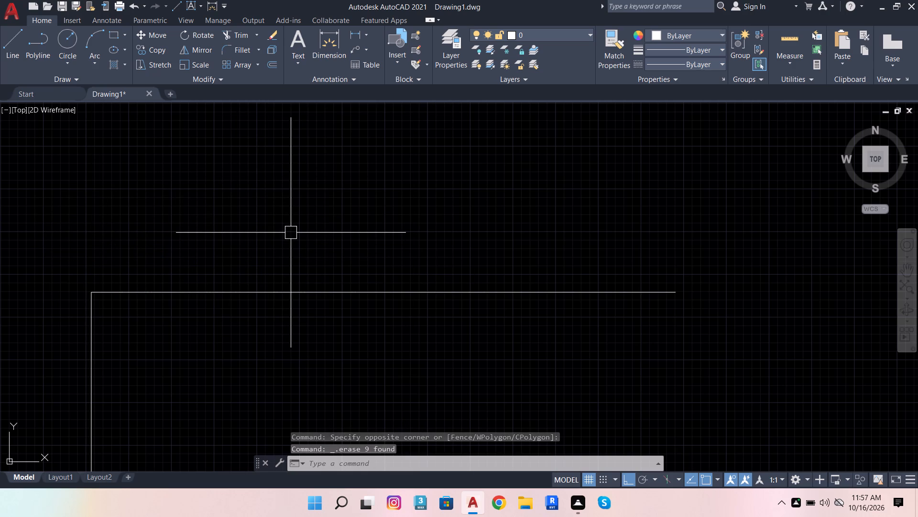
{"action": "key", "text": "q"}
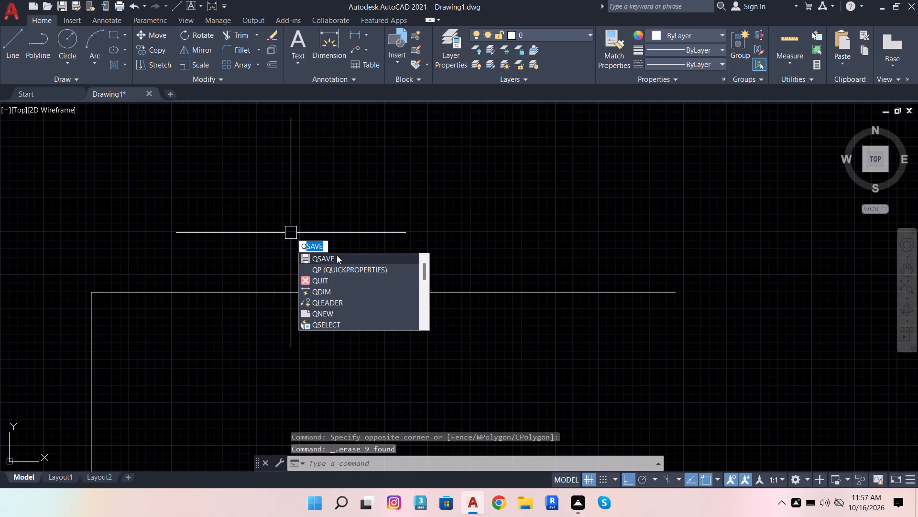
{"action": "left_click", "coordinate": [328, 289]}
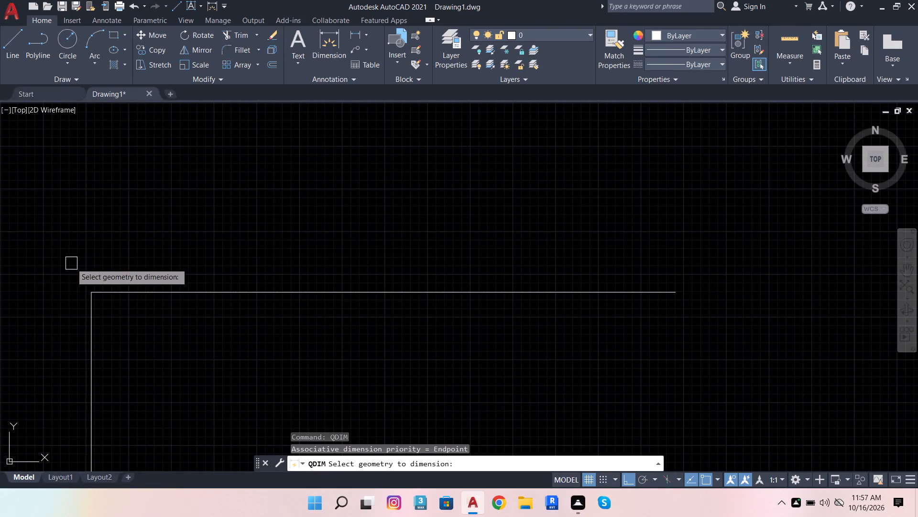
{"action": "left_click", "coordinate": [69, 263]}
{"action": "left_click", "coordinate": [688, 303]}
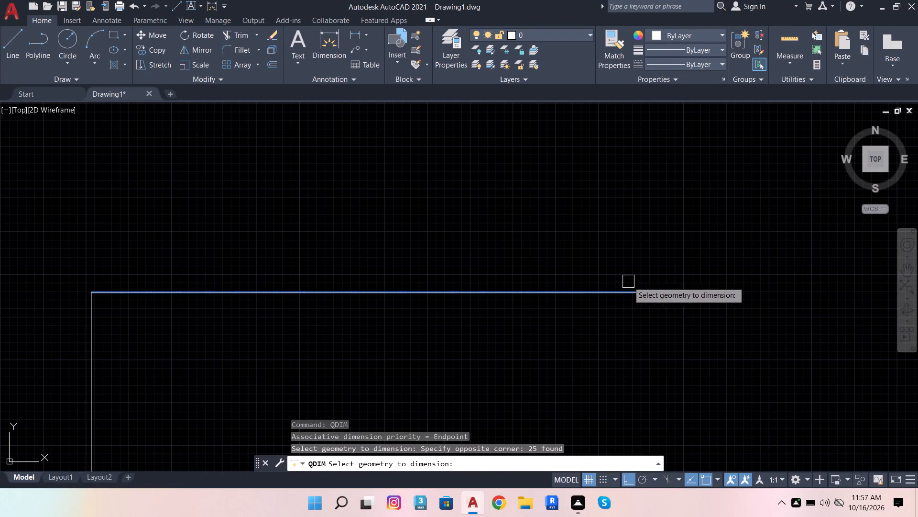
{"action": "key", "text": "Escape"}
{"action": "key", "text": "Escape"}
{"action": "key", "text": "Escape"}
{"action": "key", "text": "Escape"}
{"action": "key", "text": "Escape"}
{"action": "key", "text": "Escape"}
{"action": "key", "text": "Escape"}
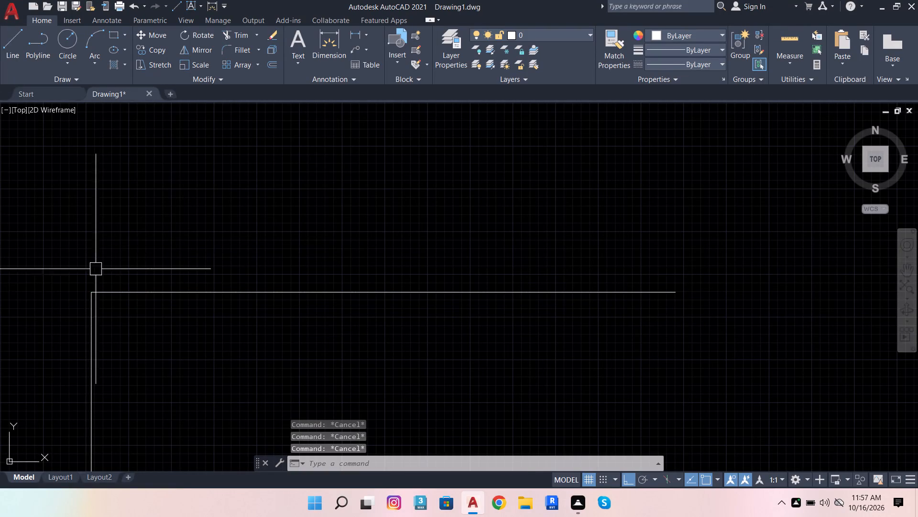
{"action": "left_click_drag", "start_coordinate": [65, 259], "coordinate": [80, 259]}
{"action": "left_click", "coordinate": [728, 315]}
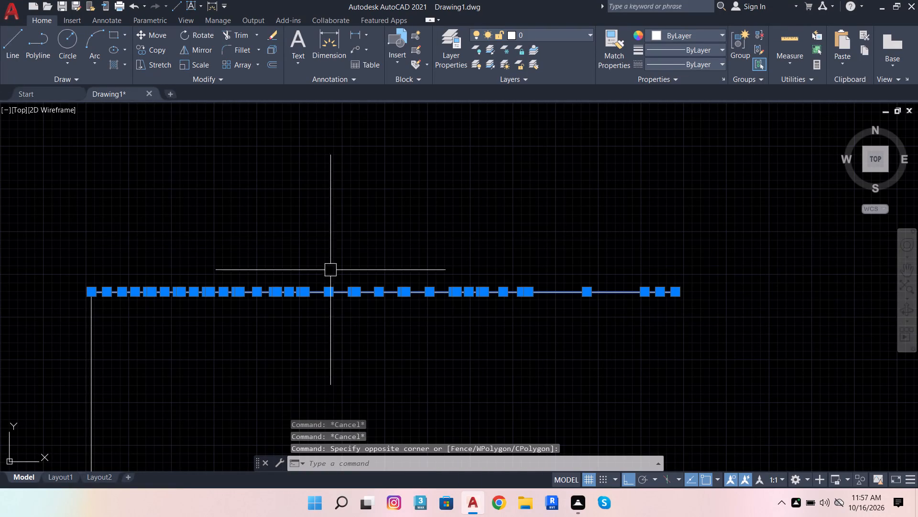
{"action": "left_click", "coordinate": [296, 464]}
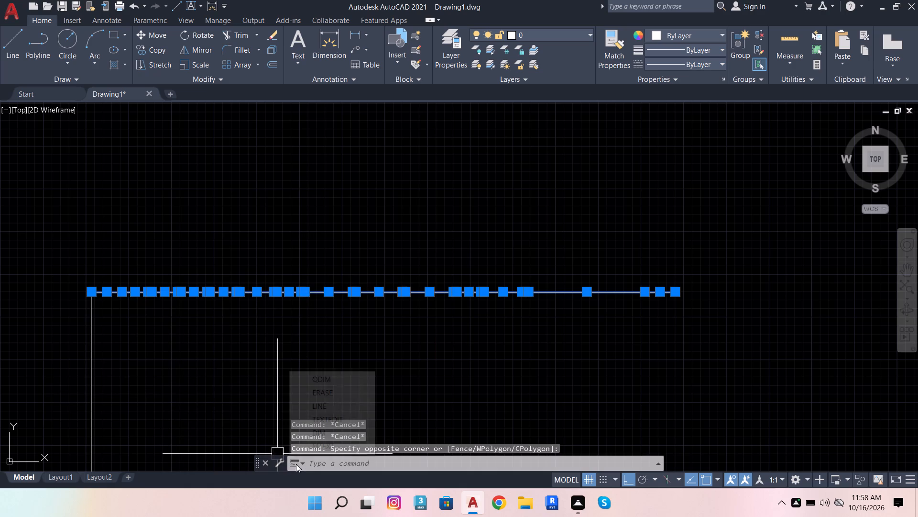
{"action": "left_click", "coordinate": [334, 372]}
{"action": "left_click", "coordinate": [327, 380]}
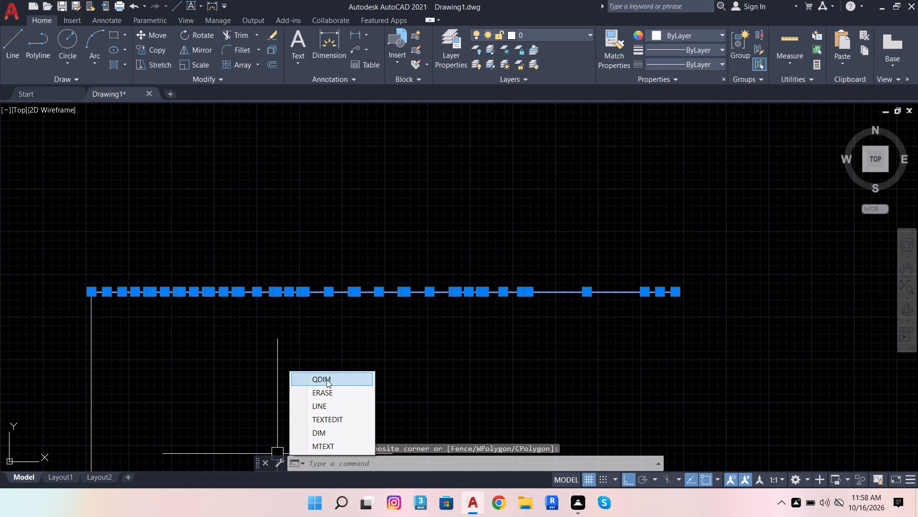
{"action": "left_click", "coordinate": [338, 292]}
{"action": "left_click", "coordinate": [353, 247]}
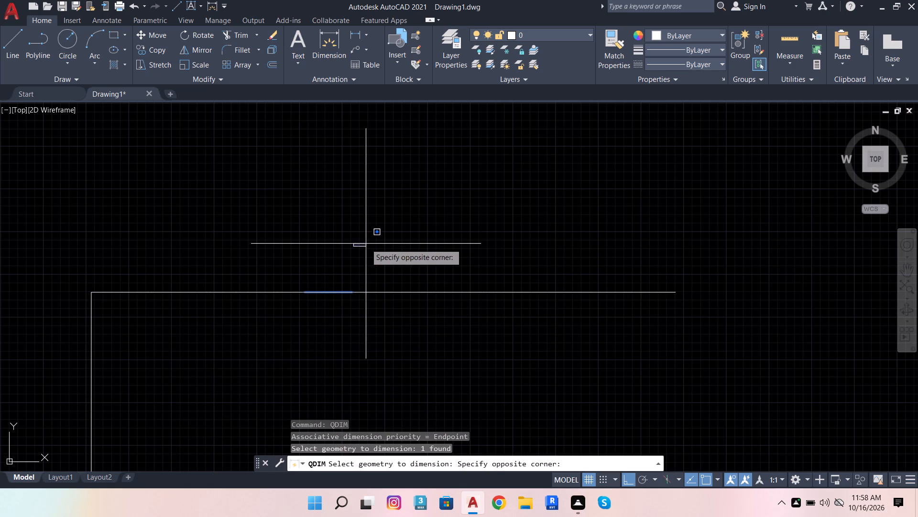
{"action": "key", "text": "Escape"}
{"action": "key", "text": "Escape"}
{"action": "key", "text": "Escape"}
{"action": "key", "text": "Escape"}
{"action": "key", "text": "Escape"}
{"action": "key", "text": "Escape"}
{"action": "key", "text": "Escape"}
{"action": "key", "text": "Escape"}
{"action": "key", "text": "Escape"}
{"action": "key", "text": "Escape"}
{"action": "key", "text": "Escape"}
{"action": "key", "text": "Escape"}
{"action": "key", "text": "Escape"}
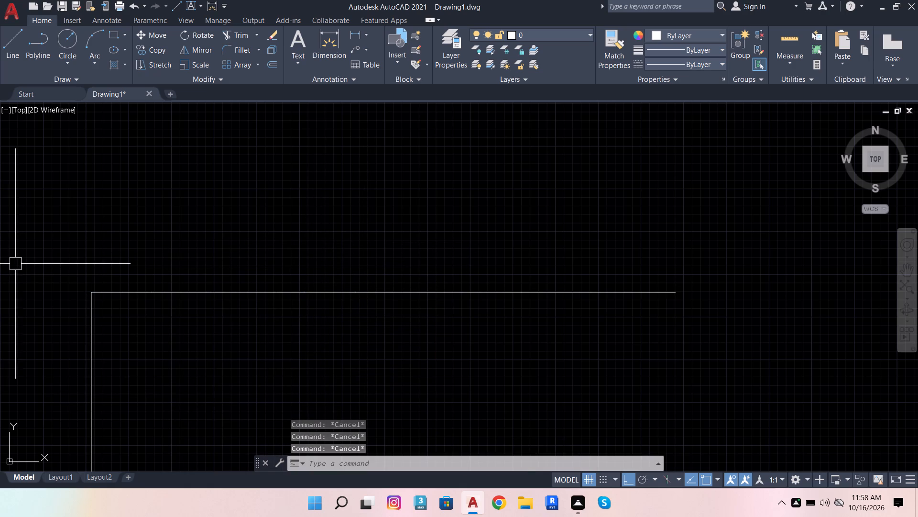
Dimension all the upper wall segments at once with a continuous QDIM row placed above the wall.
{"action": "left_click_drag", "start_coordinate": [16, 262], "coordinate": [26, 256]}
{"action": "left_click", "coordinate": [775, 325]}
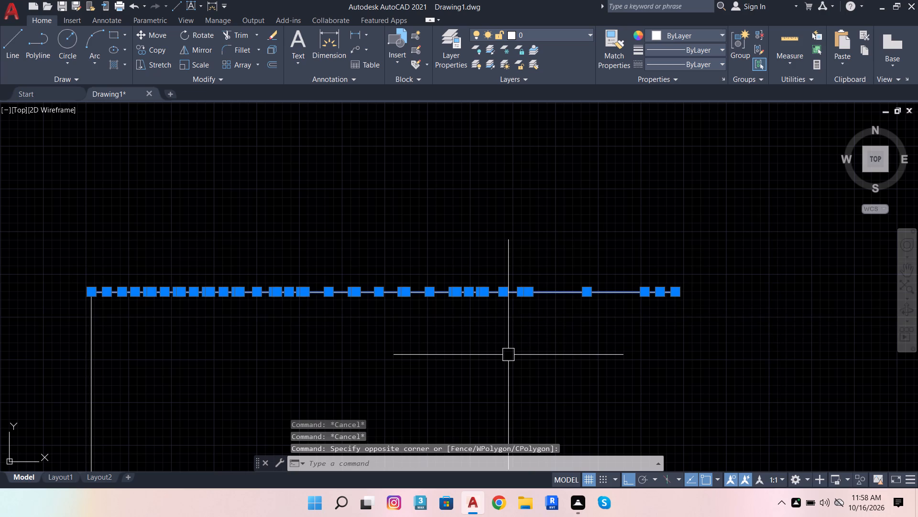
{"action": "key", "text": "q"}
{"action": "key", "text": "d"}
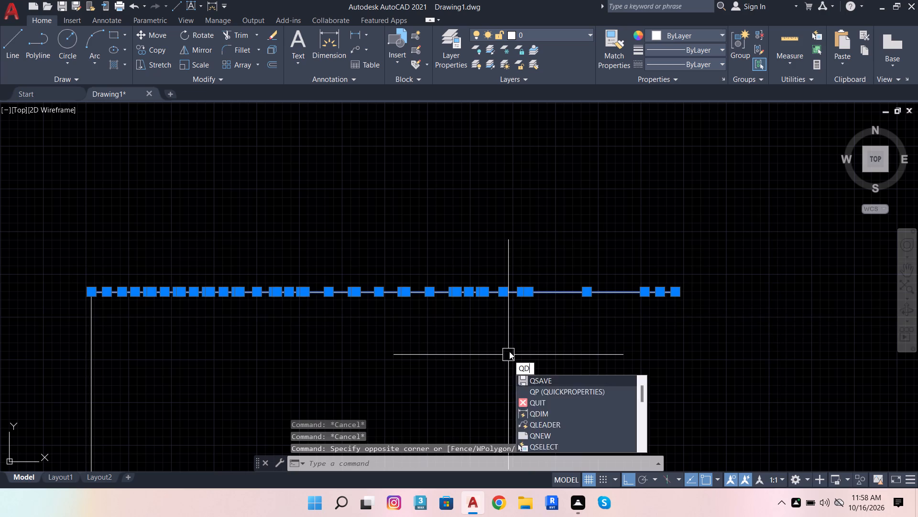
{"action": "left_click", "coordinate": [546, 377]}
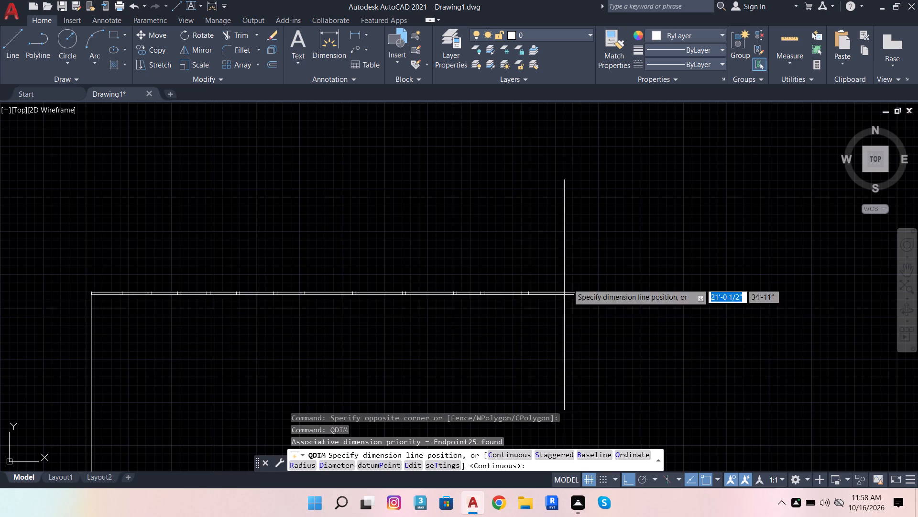
{"action": "left_click", "coordinate": [544, 203]}
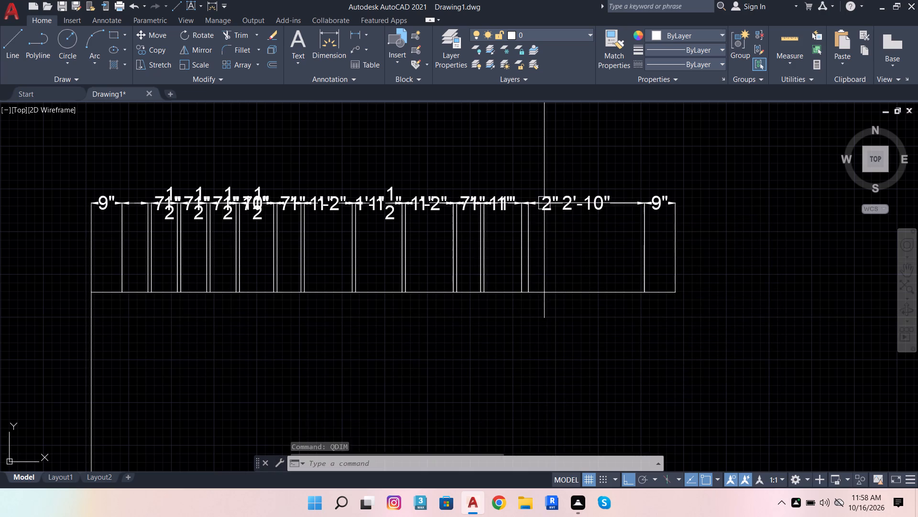
Examine the new dimension row along the upper wall and the rest of the outline.
{"action": "scroll", "coordinate": [641, 234], "scroll_direction": "down", "scroll_amount": 1}
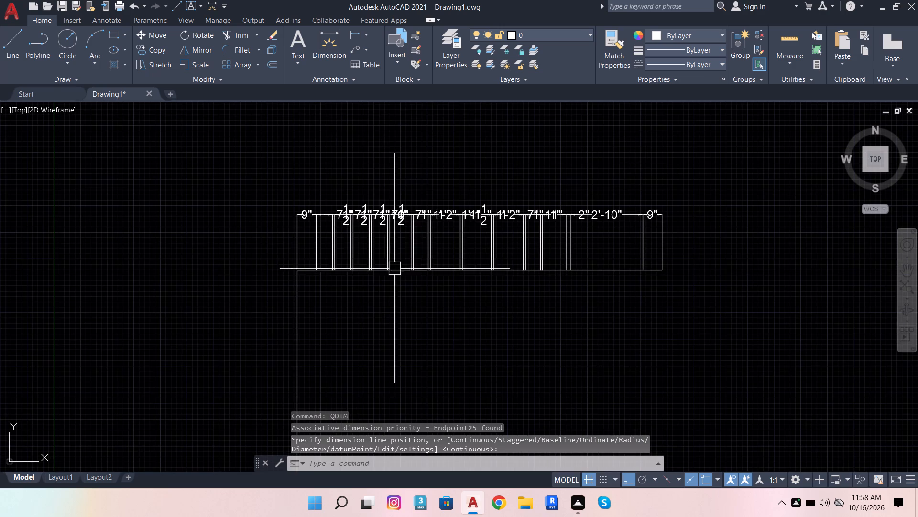
{"action": "scroll", "coordinate": [389, 203], "scroll_direction": "up", "scroll_amount": 3}
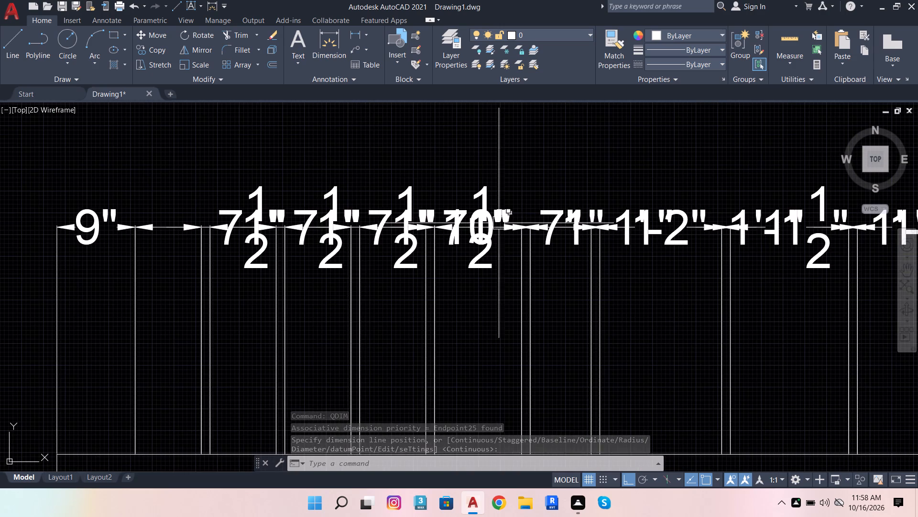
{"action": "scroll", "coordinate": [500, 237], "scroll_direction": "down", "scroll_amount": 4}
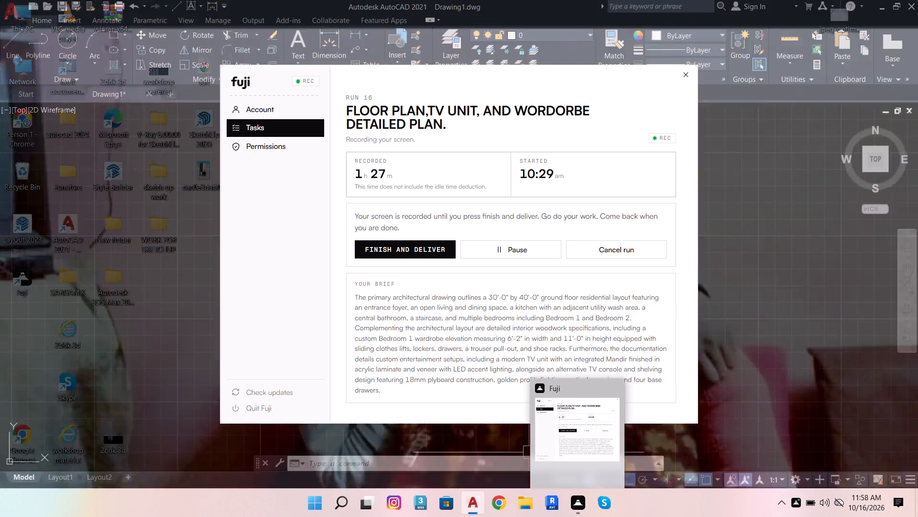
{"action": "scroll", "coordinate": [566, 342], "scroll_direction": "down", "scroll_amount": 2}
{"action": "scroll", "coordinate": [489, 388], "scroll_direction": "up", "scroll_amount": 2}
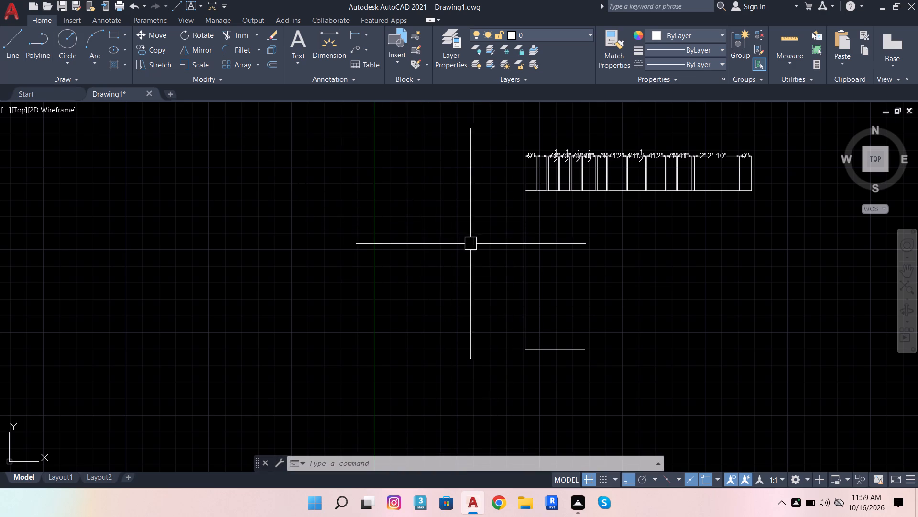
Offset the outer vertical wall line inward by 9", taking the distance from the first upper wall segment.
{"action": "left_click", "coordinate": [525, 250]}
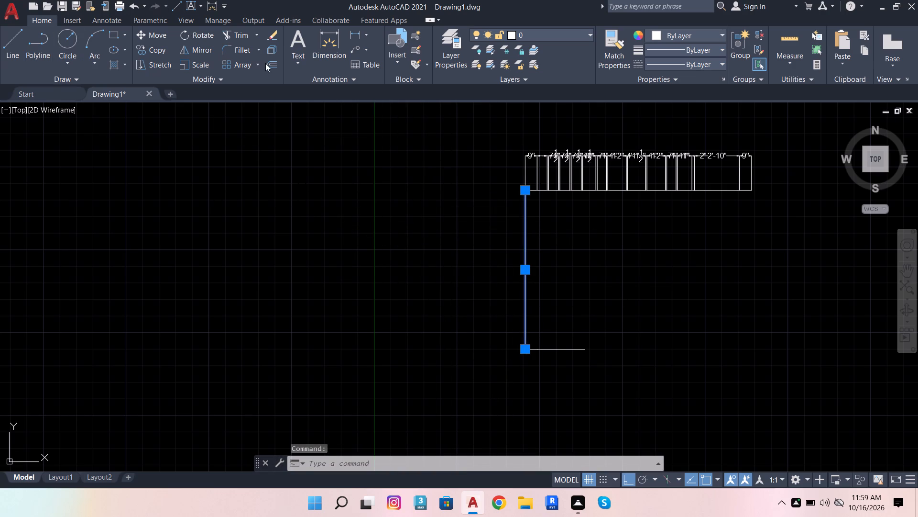
{"action": "left_click", "coordinate": [267, 63]}
{"action": "left_click", "coordinate": [528, 191]}
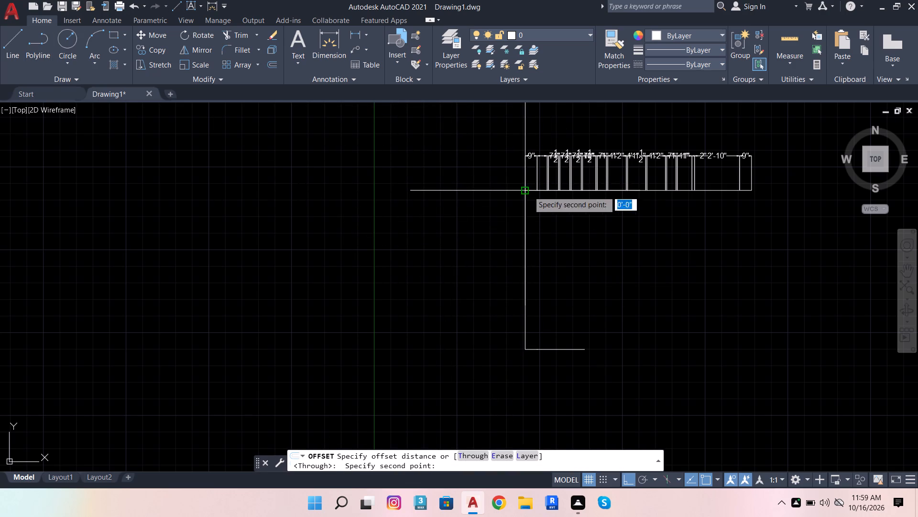
{"action": "scroll", "coordinate": [535, 189], "scroll_direction": "up", "scroll_amount": 2}
{"action": "left_click", "coordinate": [541, 195]}
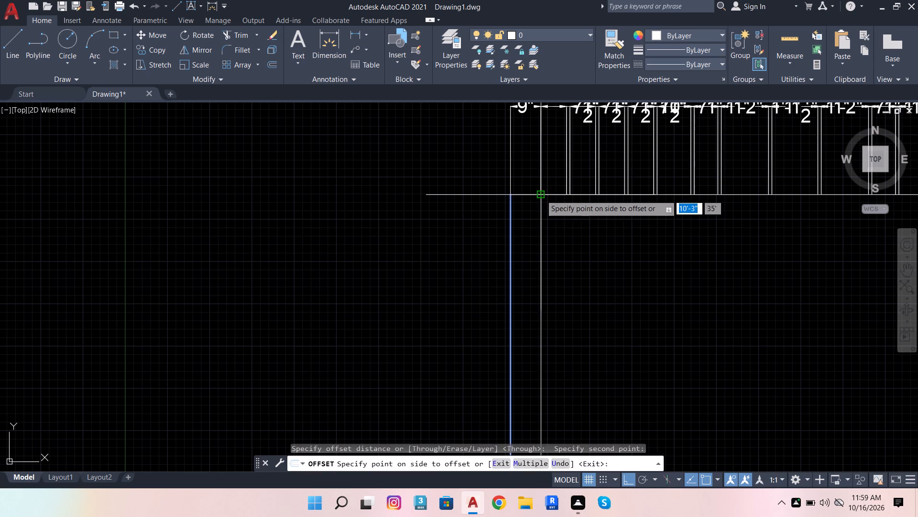
{"action": "left_click", "coordinate": [542, 211]}
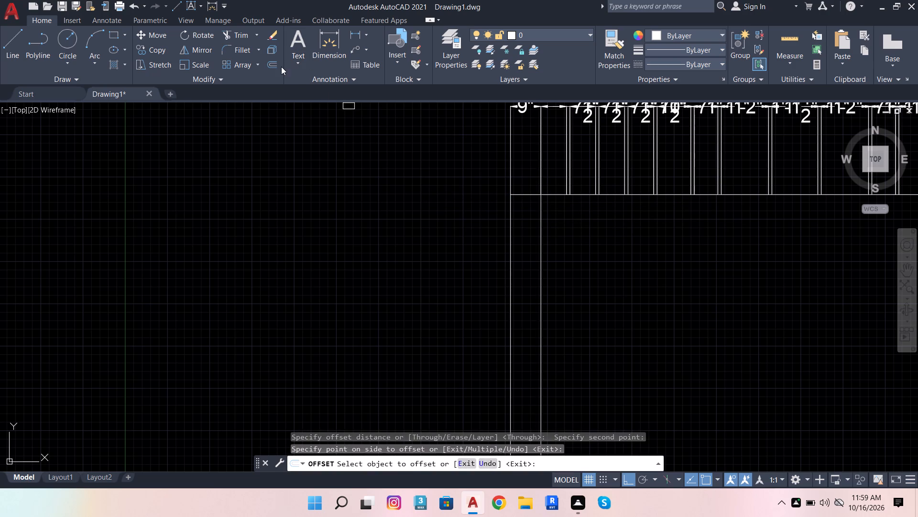
Offset the new inner vertical line further inward by 7 1/2", taking the distance from the second upper wall segment.
{"action": "left_click", "coordinate": [268, 61]}
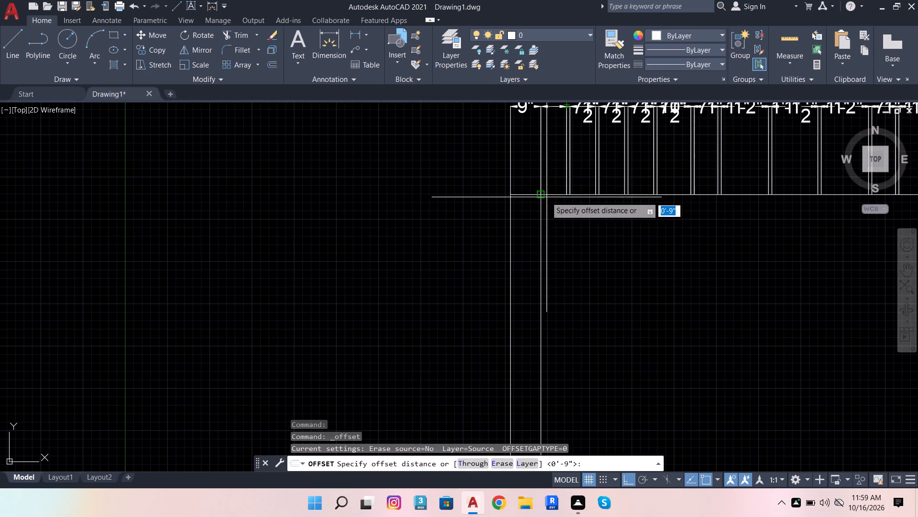
{"action": "scroll", "coordinate": [545, 196], "scroll_direction": "up", "scroll_amount": 2}
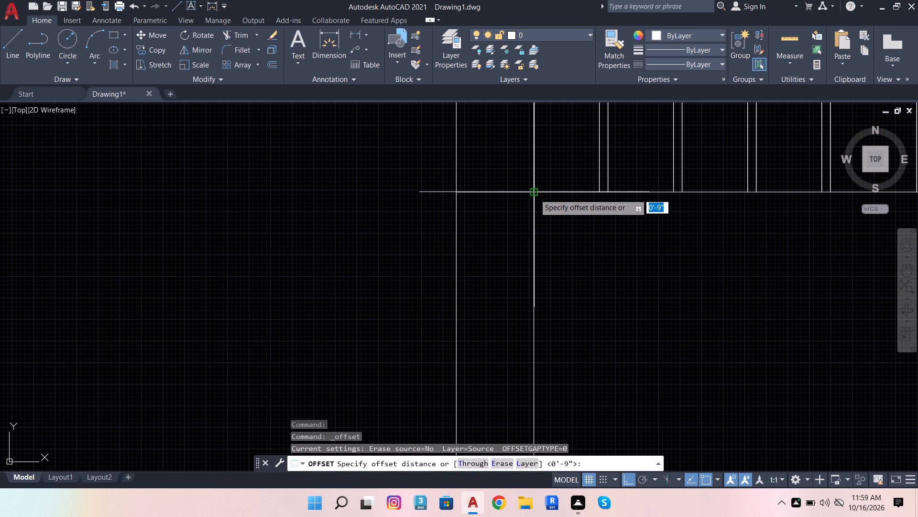
{"action": "left_click", "coordinate": [535, 194]}
{"action": "left_click", "coordinate": [601, 191]}
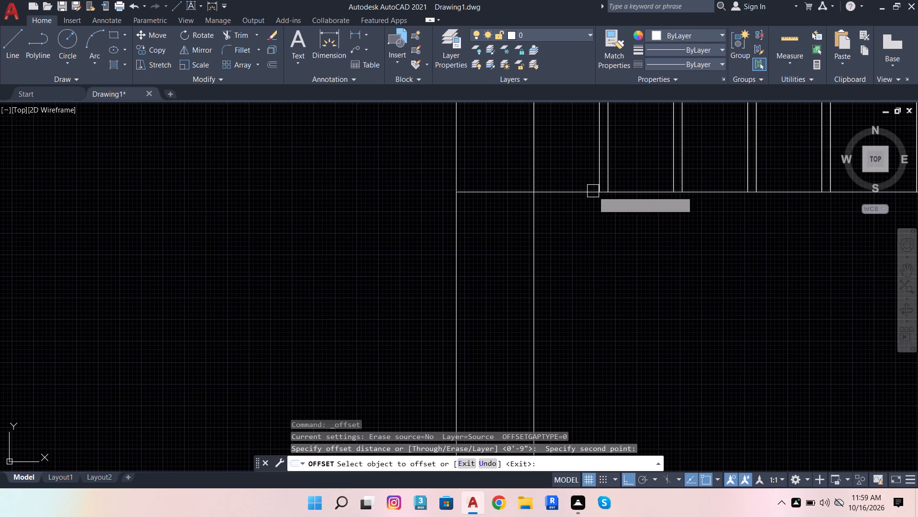
{"action": "left_click", "coordinate": [537, 227]}
{"action": "left_click", "coordinate": [590, 227]}
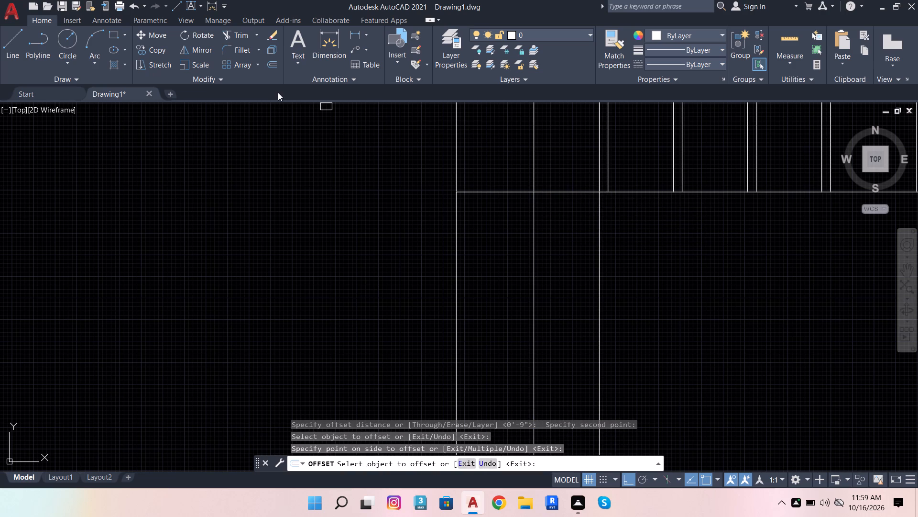
Offset the latest vertical line inward by 1", using the third upper wall segment as the distance.
{"action": "left_click", "coordinate": [273, 67]}
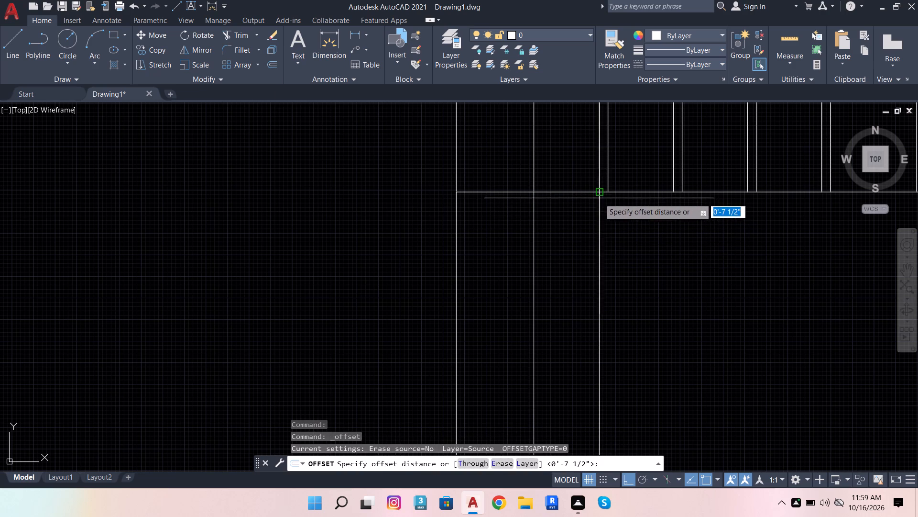
{"action": "left_click", "coordinate": [599, 198]}
{"action": "left_click", "coordinate": [605, 191]}
{"action": "left_click", "coordinate": [601, 211]}
{"action": "left_click", "coordinate": [611, 212]}
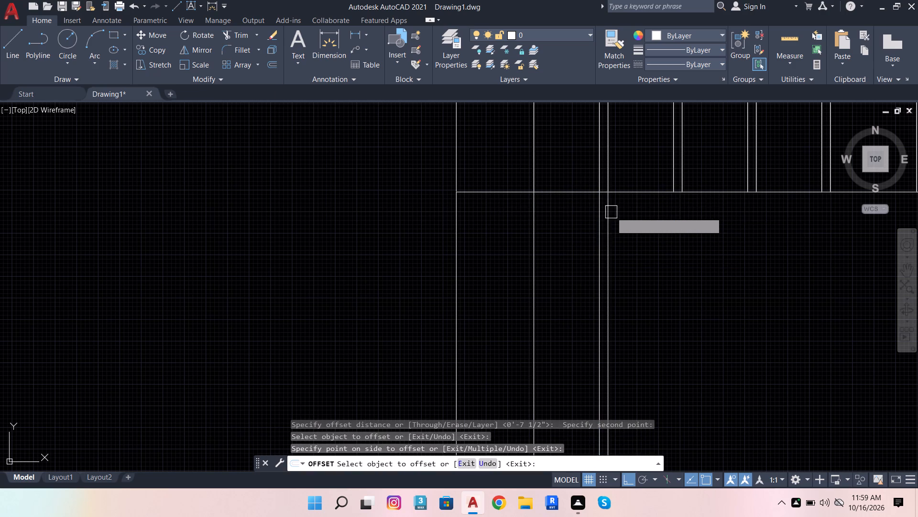
Offset the latest inner vertical line further inward by 7 1/2", taking the distance from the fourth upper wall segment.
{"action": "scroll", "coordinate": [217, 248], "scroll_direction": "down", "scroll_amount": 3}
{"action": "scroll", "coordinate": [348, 280], "scroll_direction": "up", "scroll_amount": 1}
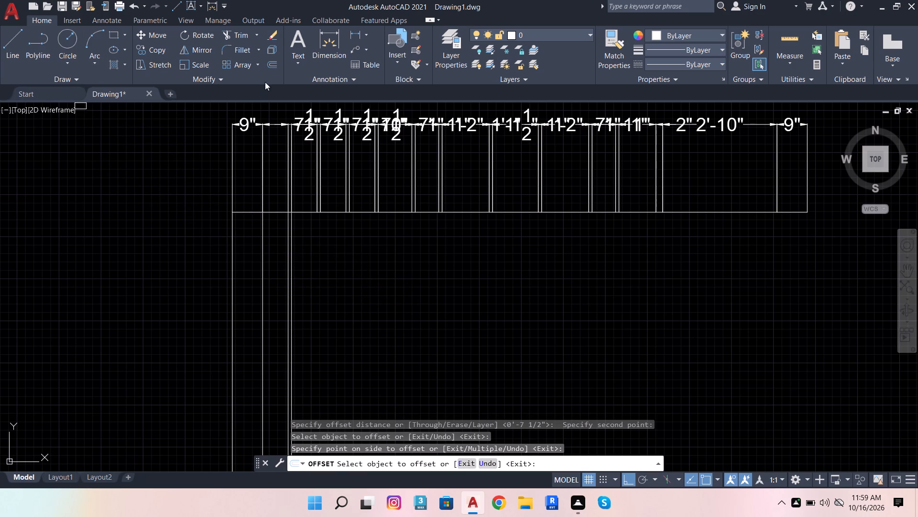
{"action": "scroll", "coordinate": [157, 196], "scroll_direction": "down", "scroll_amount": 3}
{"action": "scroll", "coordinate": [328, 214], "scroll_direction": "up", "scroll_amount": 1}
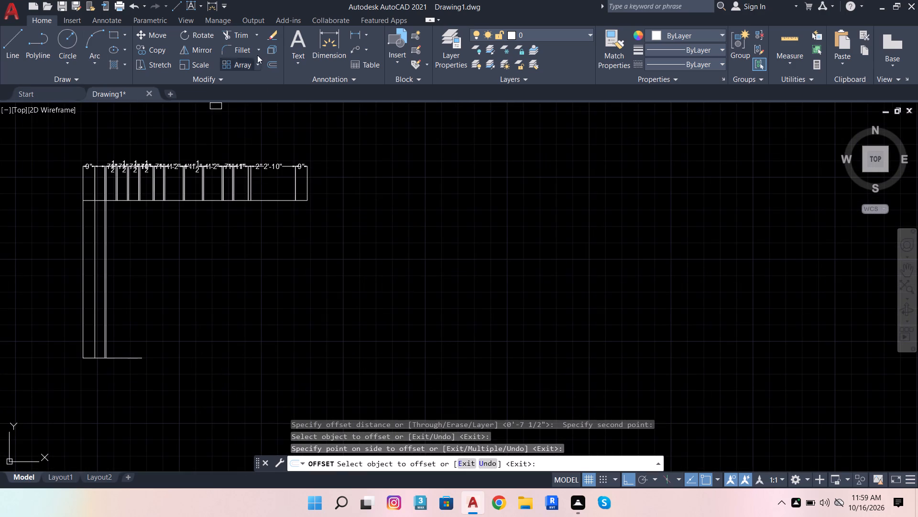
{"action": "left_click", "coordinate": [276, 63]}
{"action": "scroll", "coordinate": [101, 205], "scroll_direction": "up", "scroll_amount": 2}
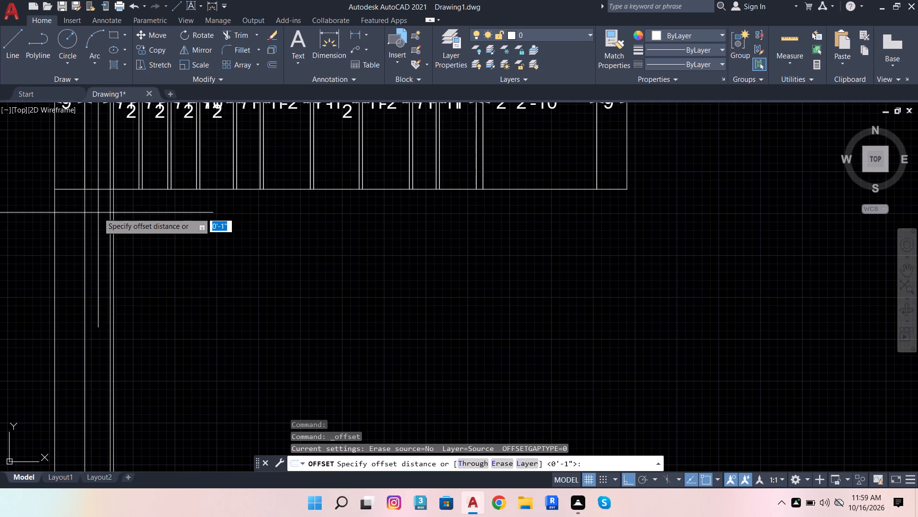
{"action": "scroll", "coordinate": [117, 192], "scroll_direction": "up", "scroll_amount": 3}
{"action": "left_click", "coordinate": [103, 182]}
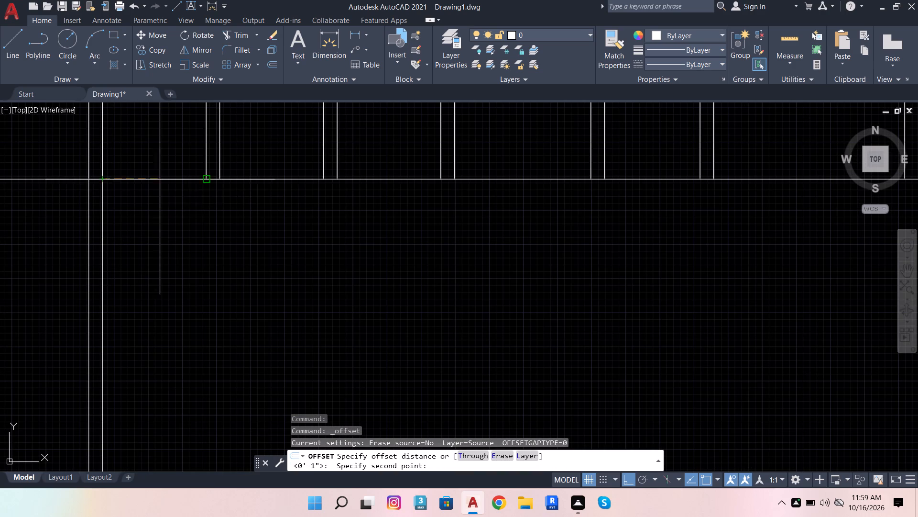
{"action": "left_click", "coordinate": [206, 179]}
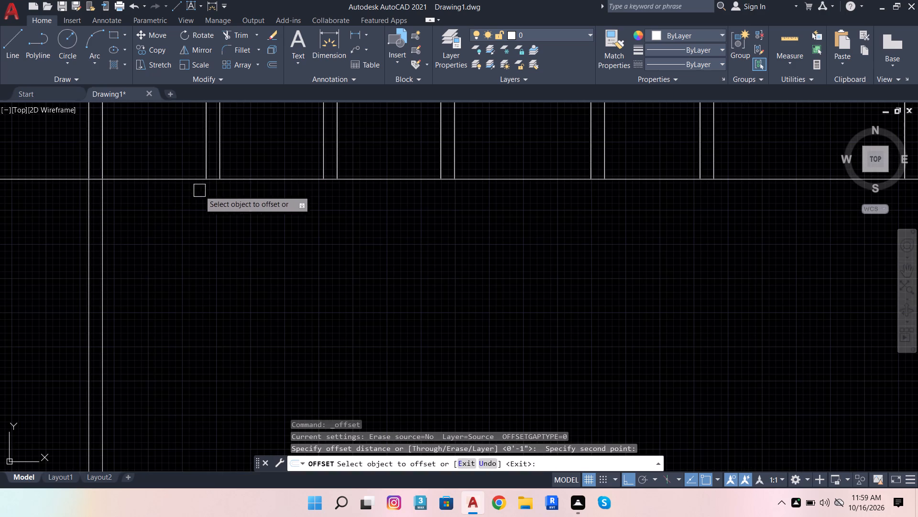
{"action": "left_click", "coordinate": [106, 222]}
{"action": "left_click", "coordinate": [165, 221]}
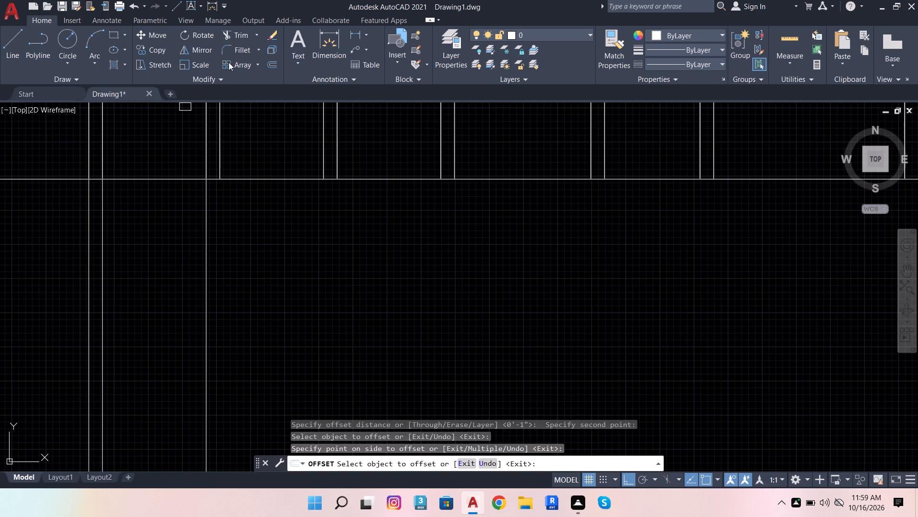
Offset the newest vertical line inward by 1", using the fifth upper wall segment as the distance.
{"action": "left_click", "coordinate": [268, 67]}
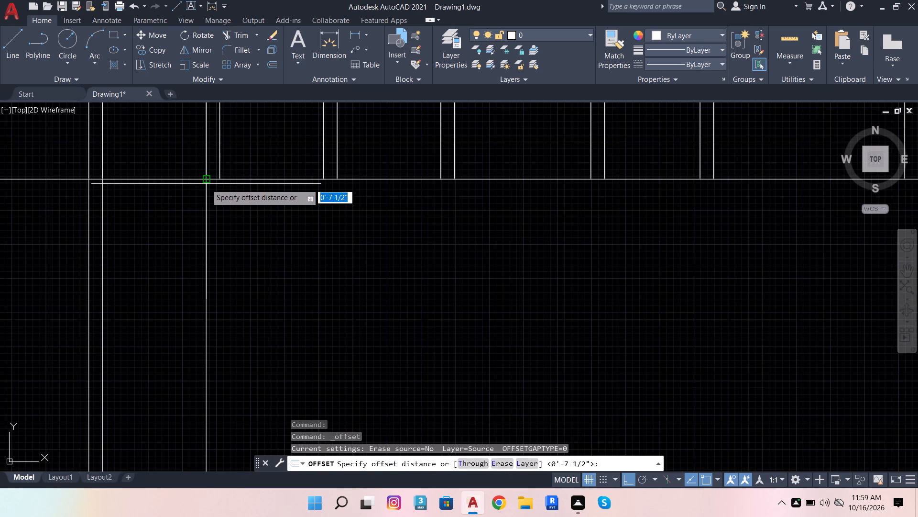
{"action": "left_click", "coordinate": [206, 184]}
{"action": "left_click", "coordinate": [219, 177]}
{"action": "left_click", "coordinate": [212, 197]}
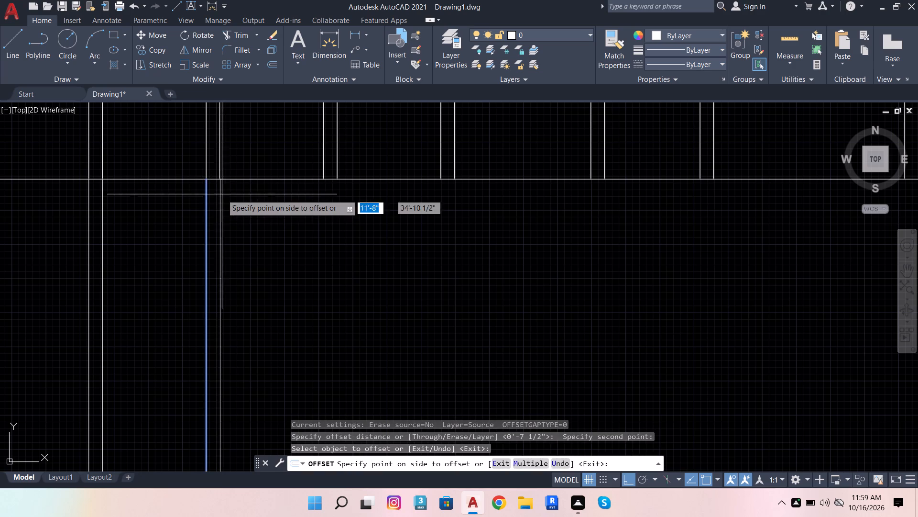
{"action": "left_click", "coordinate": [245, 196]}
Offset the newest vertical line inward by 7 1/2", taking the distance from the sixth upper wall segment.
{"action": "left_click", "coordinate": [273, 63]}
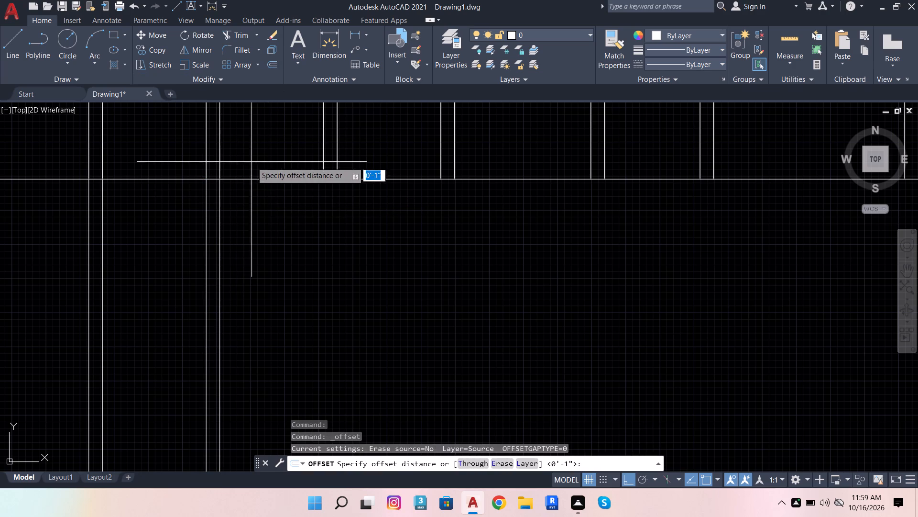
{"action": "left_click", "coordinate": [219, 180]}
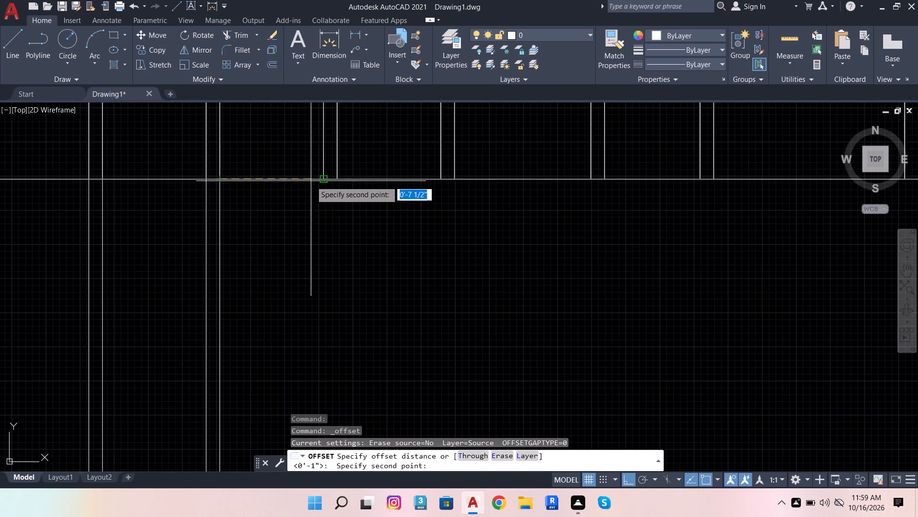
{"action": "left_click", "coordinate": [322, 180]}
{"action": "left_click", "coordinate": [217, 225]}
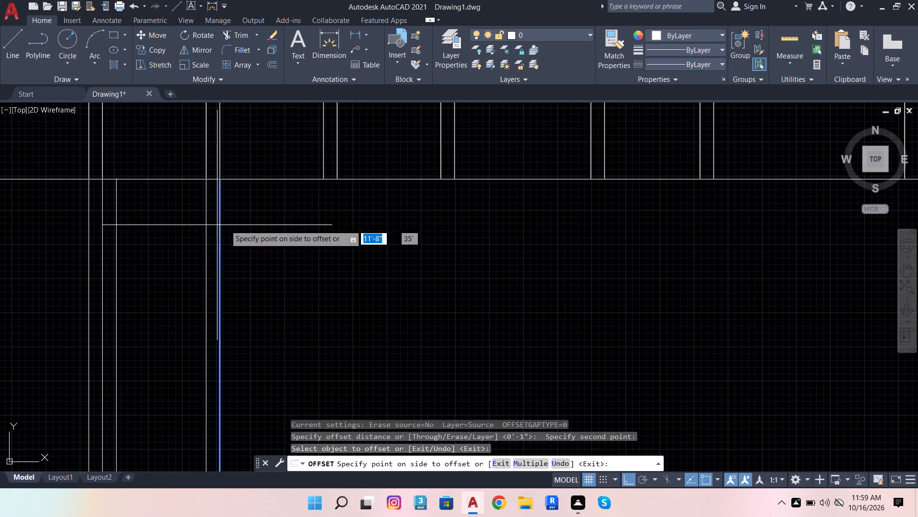
{"action": "left_click", "coordinate": [273, 224]}
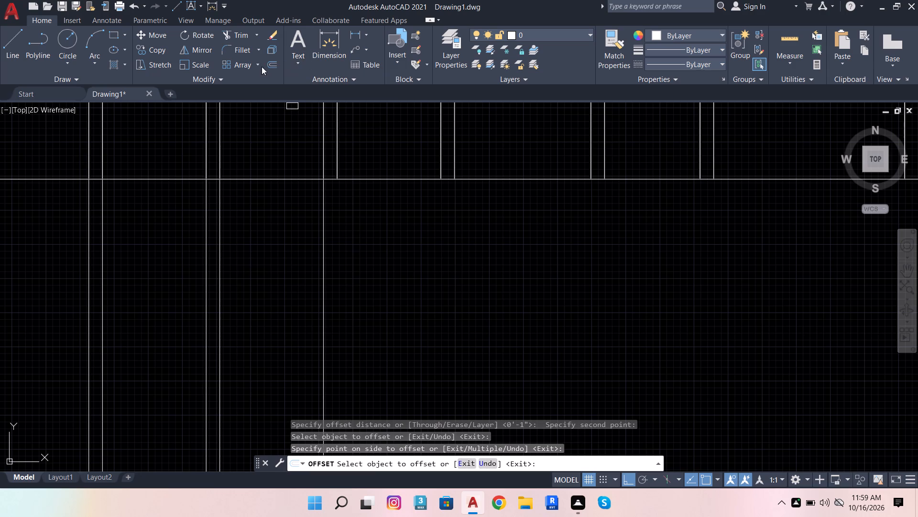
Offset the newest vertical line inward by 1", using the seventh upper wall segment as the distance.
{"action": "left_click", "coordinate": [267, 64]}
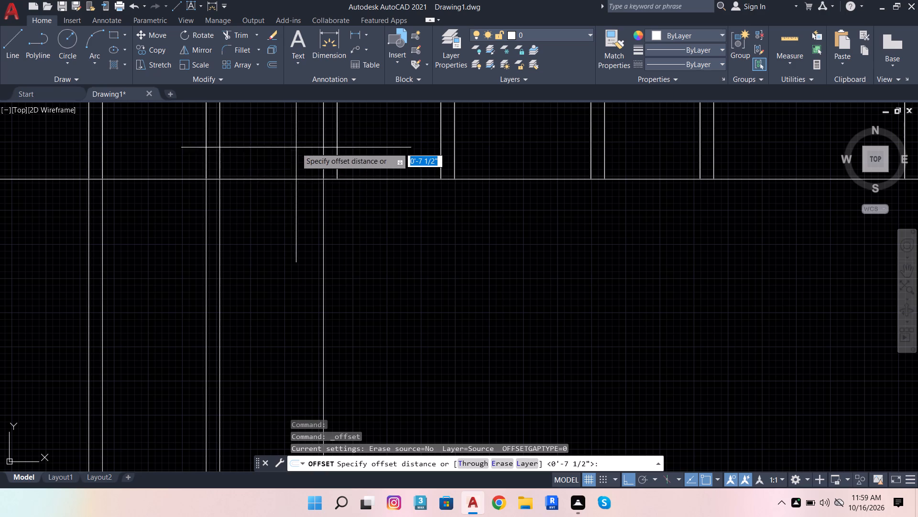
{"action": "left_click", "coordinate": [324, 181]}
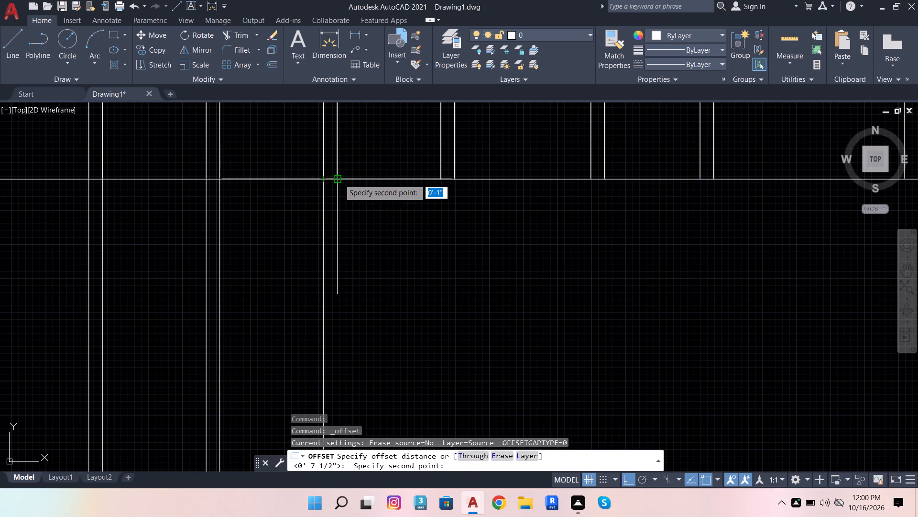
{"action": "left_click", "coordinate": [339, 179]}
{"action": "left_click", "coordinate": [327, 212]}
{"action": "left_click", "coordinate": [352, 212]}
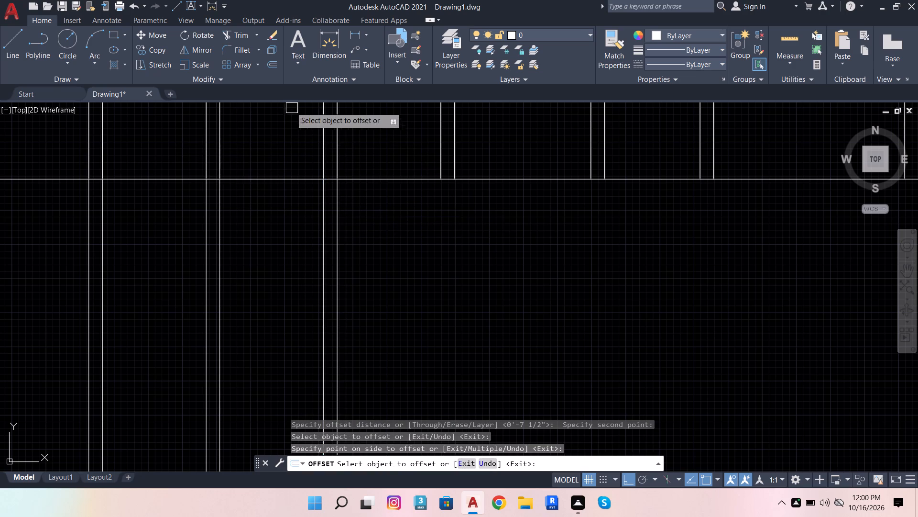
Offset the newest vertical line inward by 7 1/2", taking the distance from the eighth upper wall segment.
{"action": "left_click", "coordinate": [273, 67]}
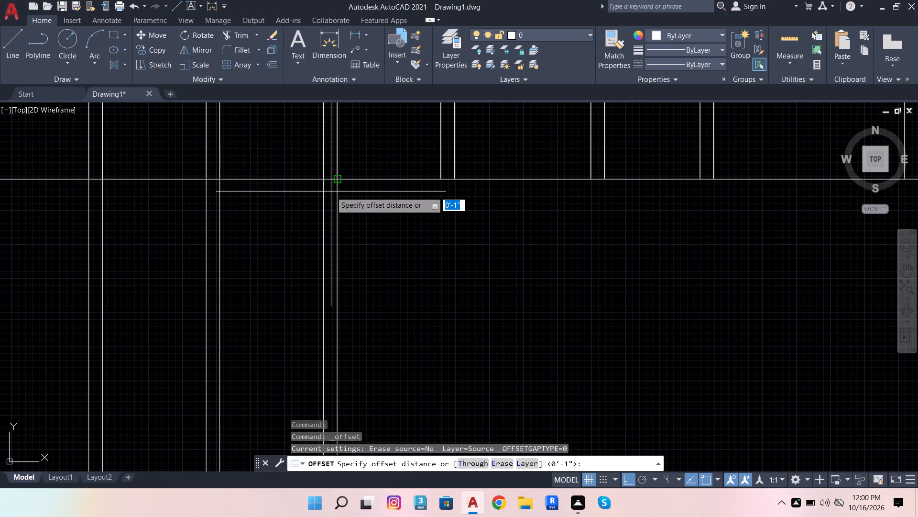
{"action": "left_click", "coordinate": [337, 186]}
{"action": "left_click", "coordinate": [439, 181]}
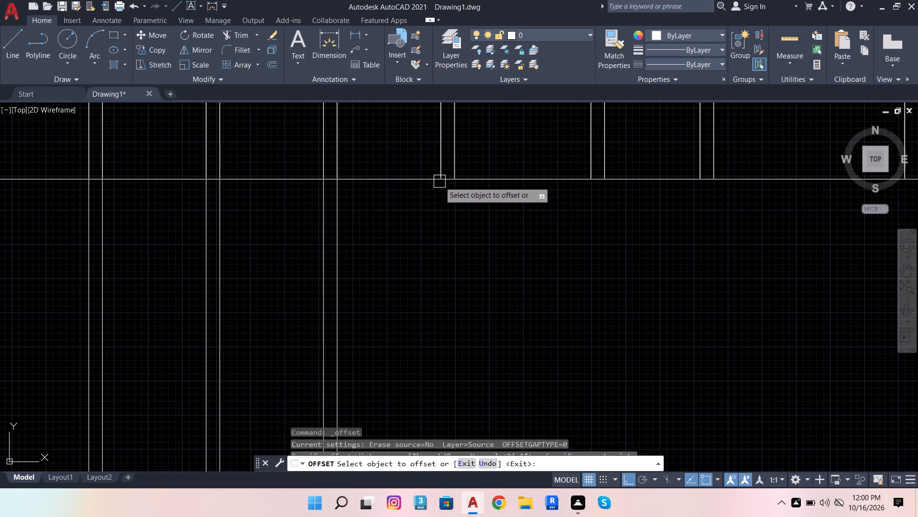
{"action": "left_click", "coordinate": [338, 227]}
{"action": "left_click", "coordinate": [412, 224]}
Offset the newest vertical line inward by 1", using the ninth upper wall segment as the distance.
{"action": "left_click", "coordinate": [271, 63]}
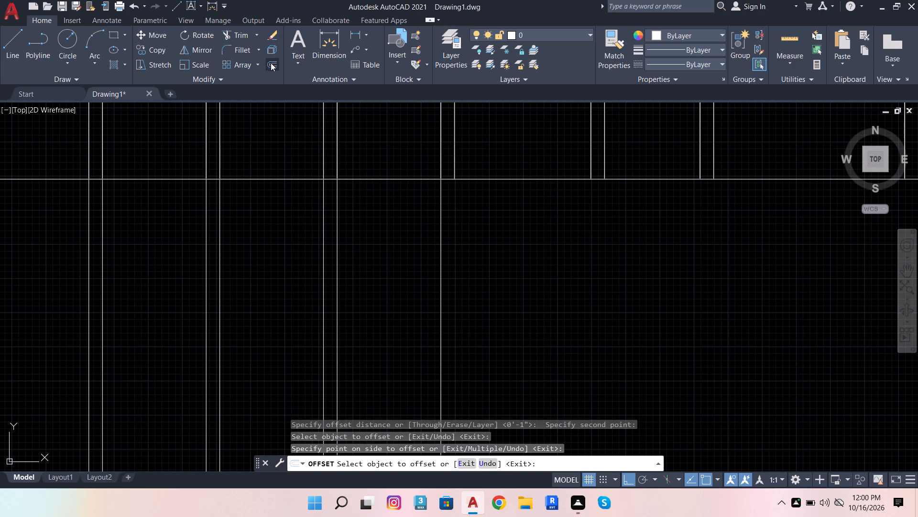
{"action": "left_click", "coordinate": [439, 180]}
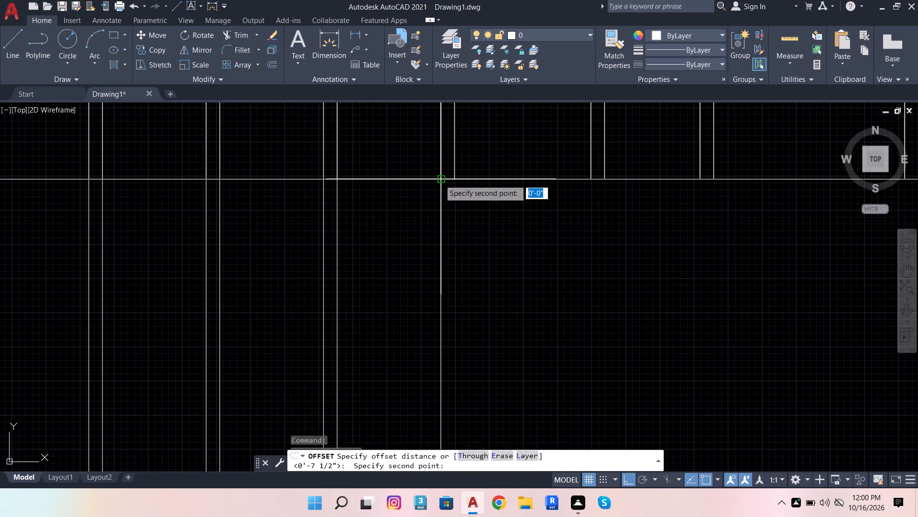
{"action": "left_click", "coordinate": [455, 180]}
{"action": "left_click", "coordinate": [440, 209]}
{"action": "left_click", "coordinate": [464, 209]}
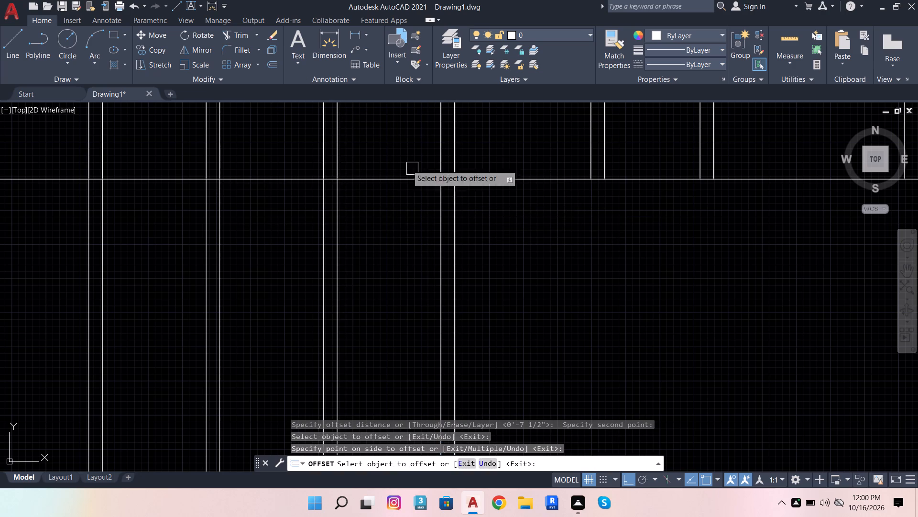
Offset the newest vertical line inward by 10", taking the distance from the tenth upper wall segment.
{"action": "left_click", "coordinate": [272, 63]}
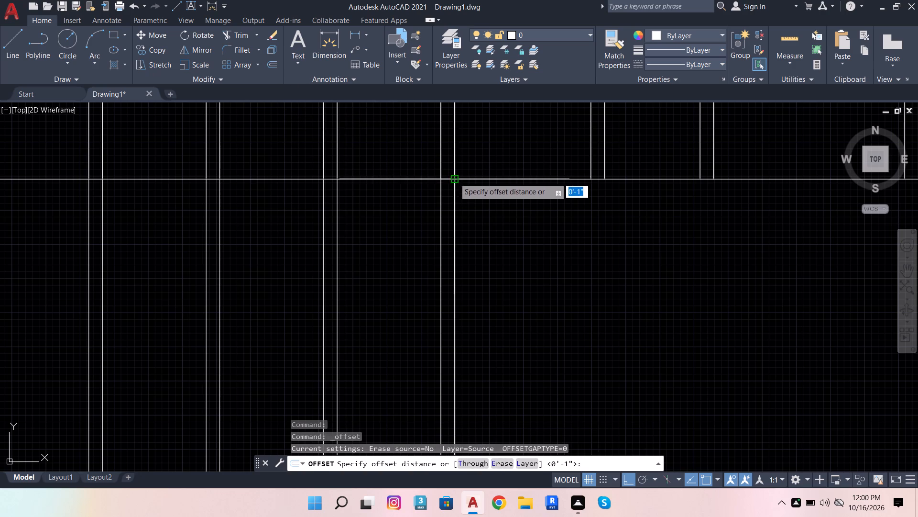
{"action": "left_click", "coordinate": [454, 179]}
{"action": "left_click", "coordinate": [593, 179]}
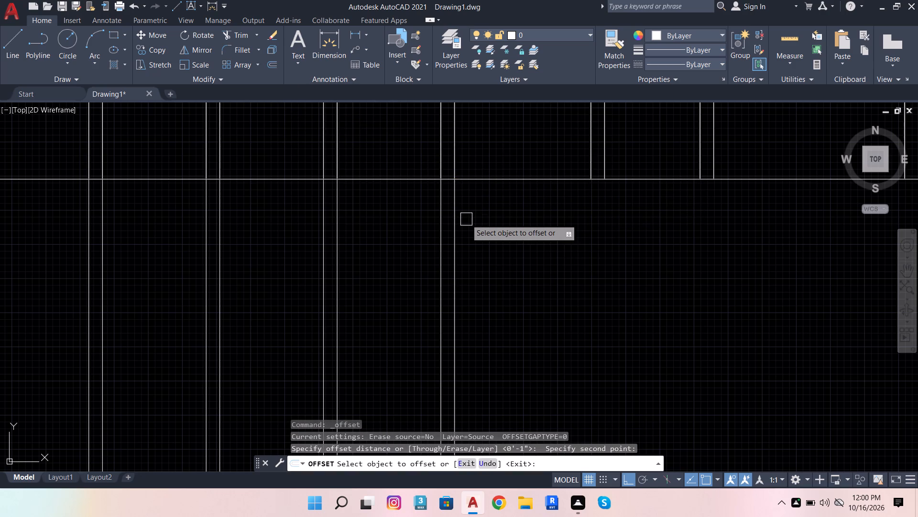
{"action": "left_click_drag", "start_coordinate": [452, 219], "coordinate": [458, 218]}
{"action": "left_click", "coordinate": [563, 218]}
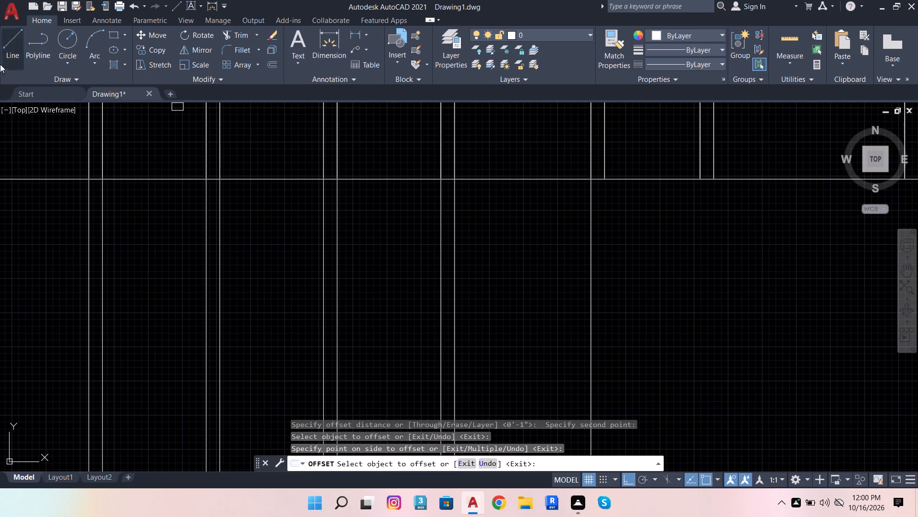
Offset the newest vertical line inward by 1", using the eleventh upper wall segment as the distance.
{"action": "left_click", "coordinate": [276, 61]}
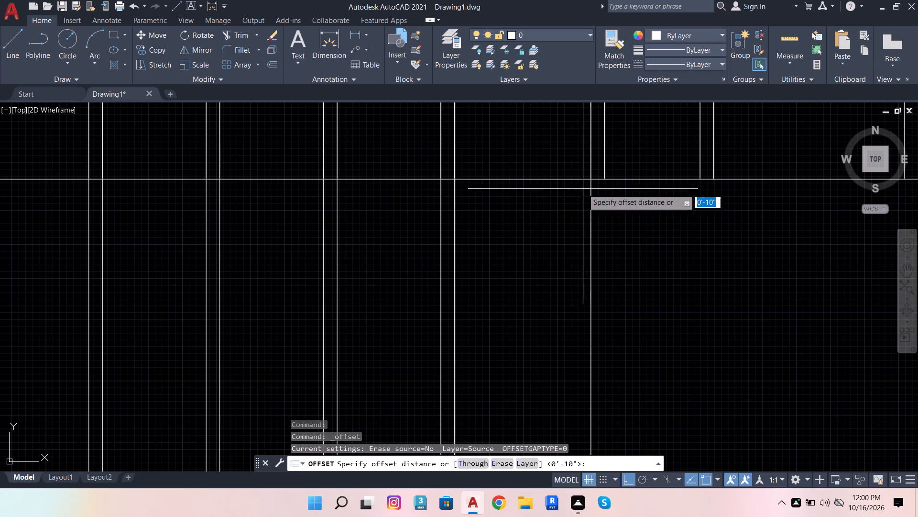
{"action": "left_click", "coordinate": [593, 179]}
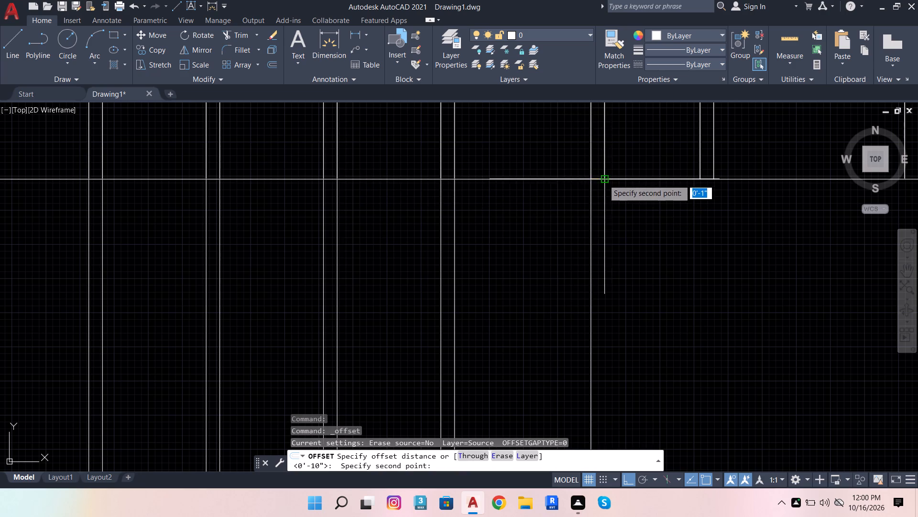
{"action": "left_click", "coordinate": [603, 180]}
{"action": "left_click", "coordinate": [597, 213]}
{"action": "left_click", "coordinate": [612, 212]}
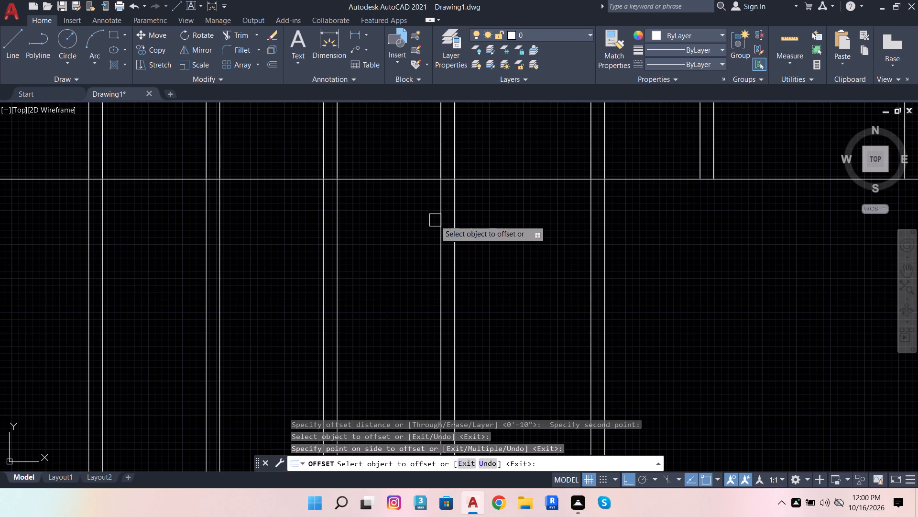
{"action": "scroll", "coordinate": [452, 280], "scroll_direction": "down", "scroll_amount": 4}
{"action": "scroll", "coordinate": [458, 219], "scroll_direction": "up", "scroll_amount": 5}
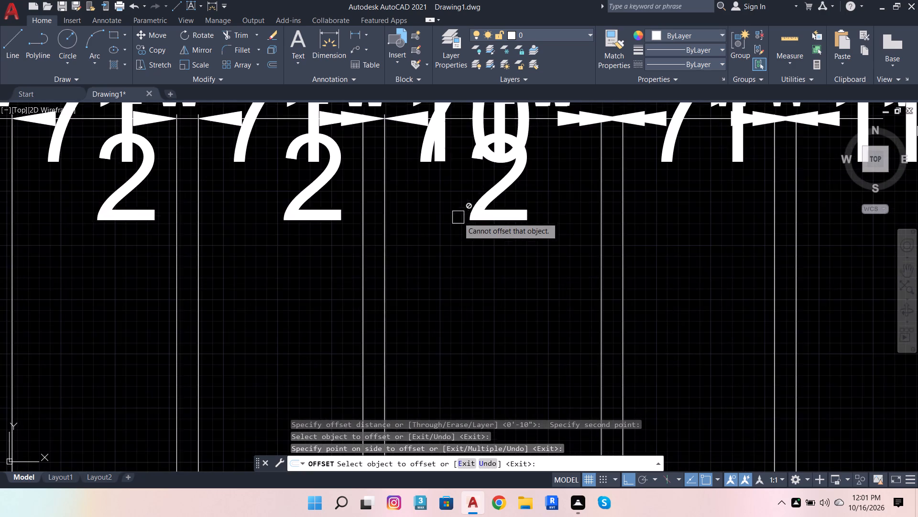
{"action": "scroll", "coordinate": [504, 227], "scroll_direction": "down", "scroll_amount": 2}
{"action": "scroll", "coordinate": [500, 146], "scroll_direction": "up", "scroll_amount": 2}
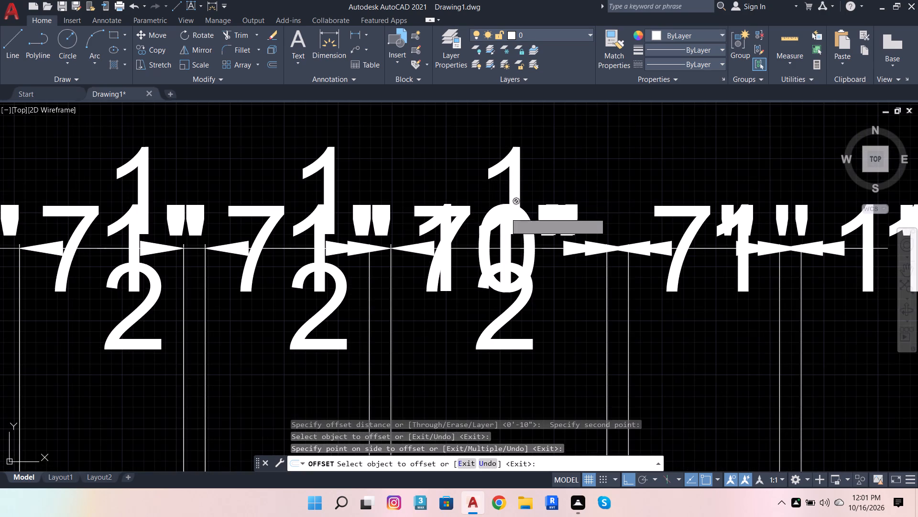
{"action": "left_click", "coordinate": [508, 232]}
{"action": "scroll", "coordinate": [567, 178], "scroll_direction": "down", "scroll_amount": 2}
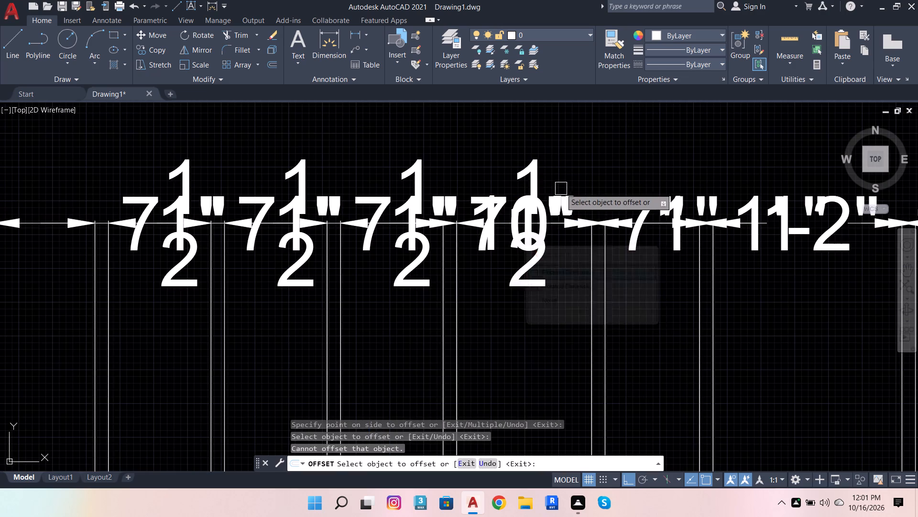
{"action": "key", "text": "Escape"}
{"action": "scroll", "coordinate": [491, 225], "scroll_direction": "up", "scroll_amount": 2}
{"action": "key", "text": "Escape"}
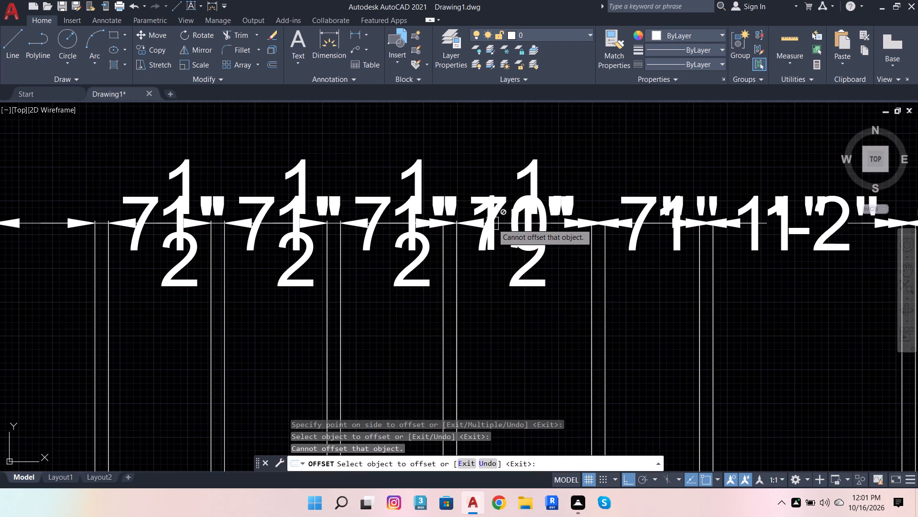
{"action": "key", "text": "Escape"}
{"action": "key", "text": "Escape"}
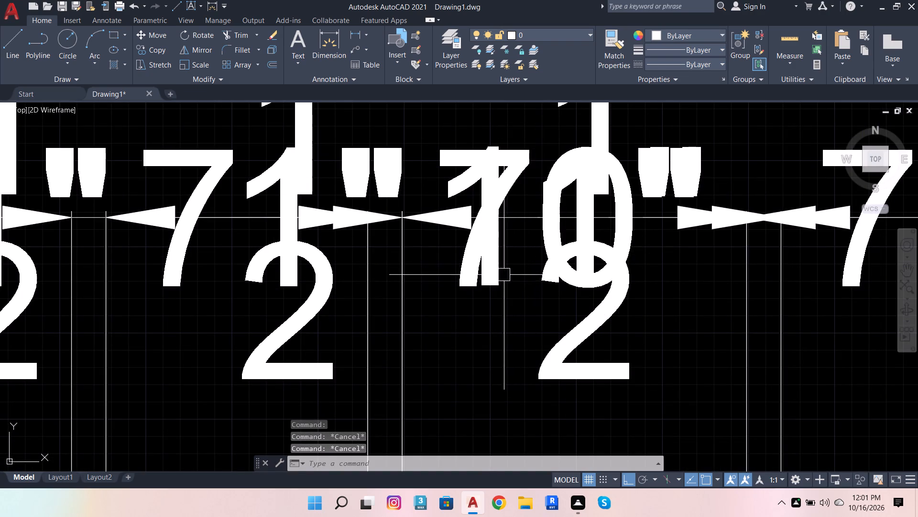
Move the 10" dimension straight down, clear of the row of overlapping dimensions above the upper wall.
{"action": "left_click", "coordinate": [501, 274]}
{"action": "scroll", "coordinate": [503, 276], "scroll_direction": "down", "scroll_amount": 3}
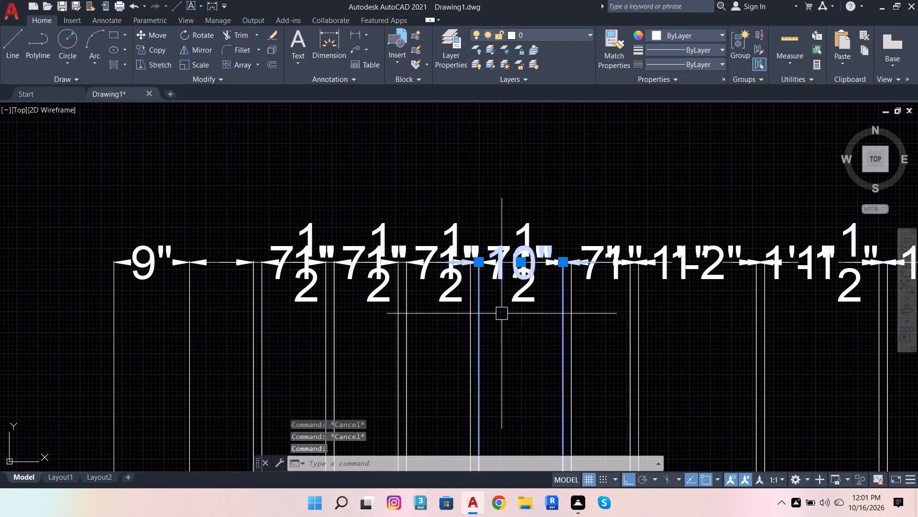
{"action": "key", "text": "Escape"}
{"action": "scroll", "coordinate": [504, 281], "scroll_direction": "up", "scroll_amount": 3}
{"action": "left_click", "coordinate": [496, 268]}
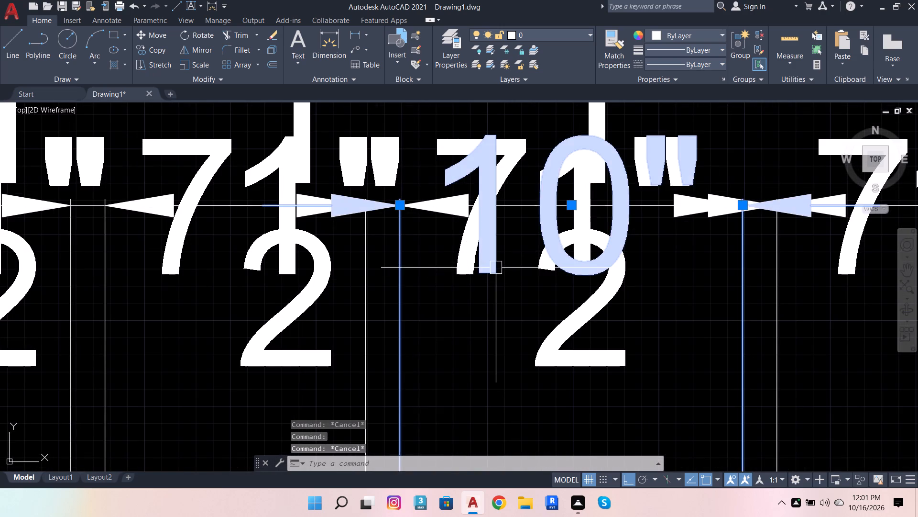
{"action": "scroll", "coordinate": [460, 303], "scroll_direction": "down", "scroll_amount": 2}
{"action": "key", "text": "m"}
{"action": "key", "text": "space"}
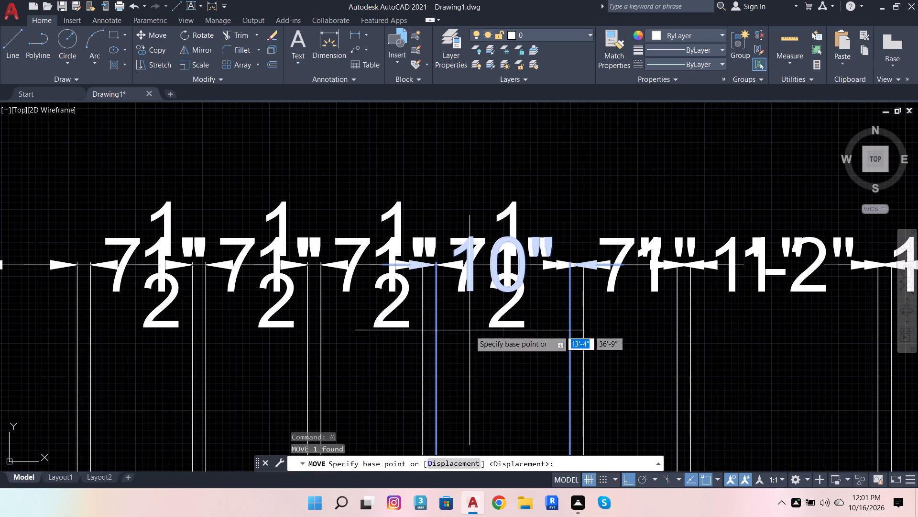
{"action": "left_click", "coordinate": [443, 265]}
{"action": "scroll", "coordinate": [437, 328], "scroll_direction": "down", "scroll_amount": 2}
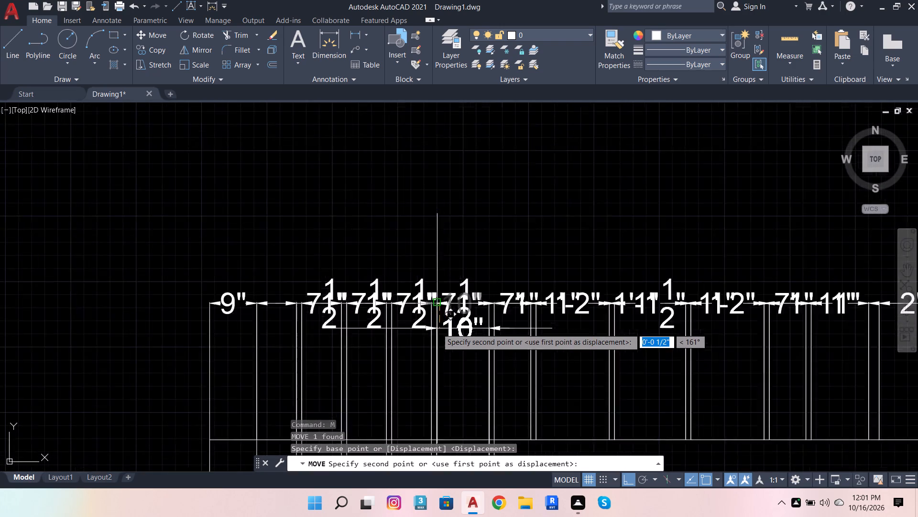
{"action": "scroll", "coordinate": [437, 328], "scroll_direction": "down", "scroll_amount": 1}
{"action": "left_click", "coordinate": [453, 356]}
Move the first 1'-2" dimension about 7 1/2" straight down, out of the overlapping dimension row.
{"action": "scroll", "coordinate": [453, 363], "scroll_direction": "up", "scroll_amount": 1}
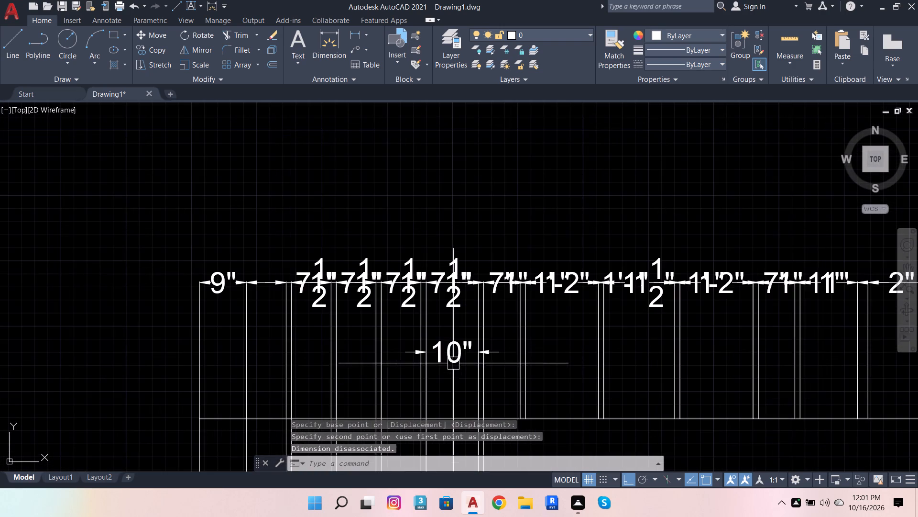
{"action": "scroll", "coordinate": [451, 304], "scroll_direction": "up", "scroll_amount": 1}
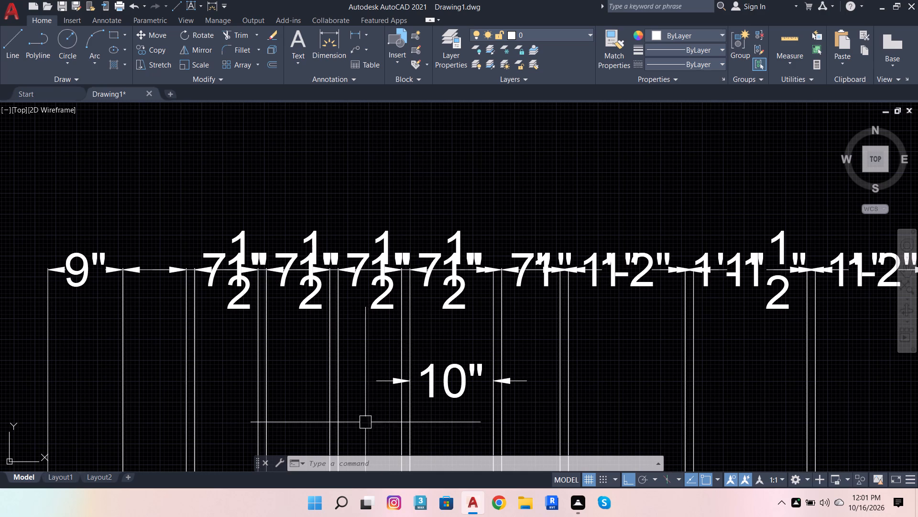
{"action": "scroll", "coordinate": [381, 359], "scroll_direction": "down", "scroll_amount": 2}
{"action": "scroll", "coordinate": [490, 339], "scroll_direction": "up", "scroll_amount": 1}
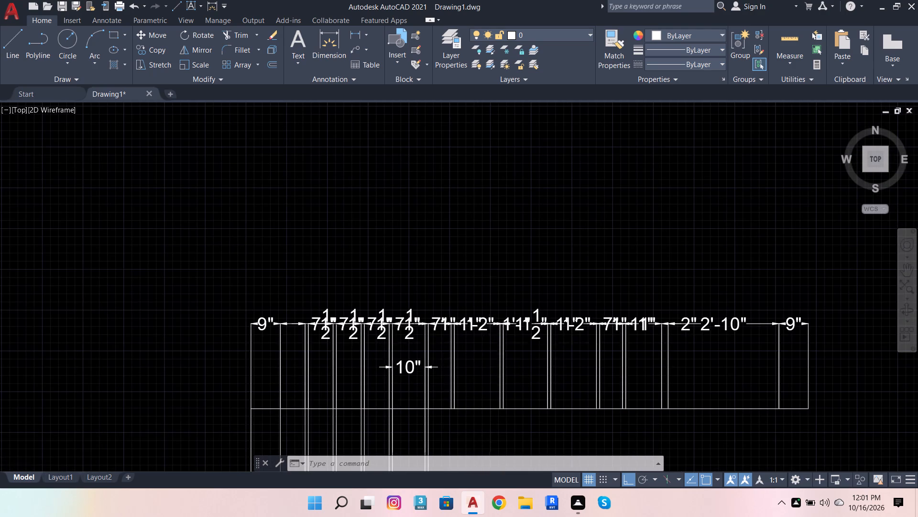
{"action": "scroll", "coordinate": [490, 339], "scroll_direction": "up", "scroll_amount": 2}
{"action": "left_click", "coordinate": [455, 309]}
{"action": "scroll", "coordinate": [434, 330], "scroll_direction": "down", "scroll_amount": 1}
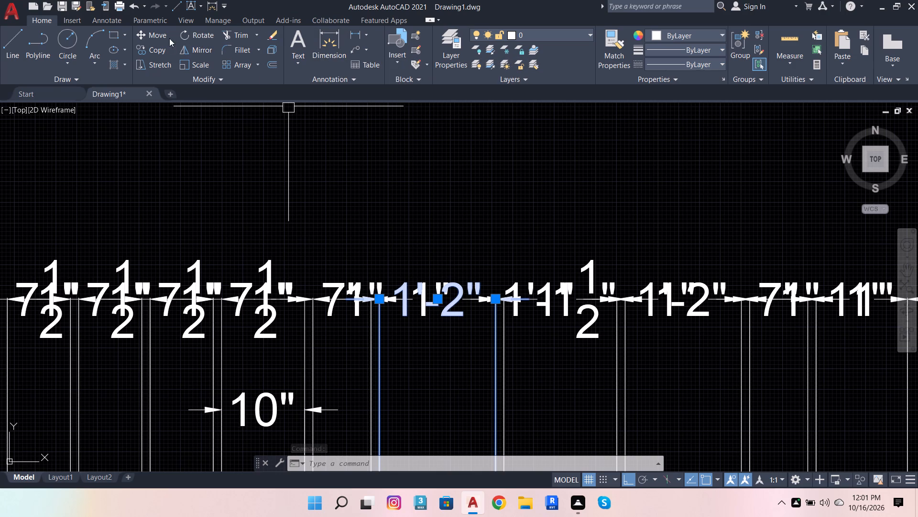
{"action": "left_click", "coordinate": [153, 32]}
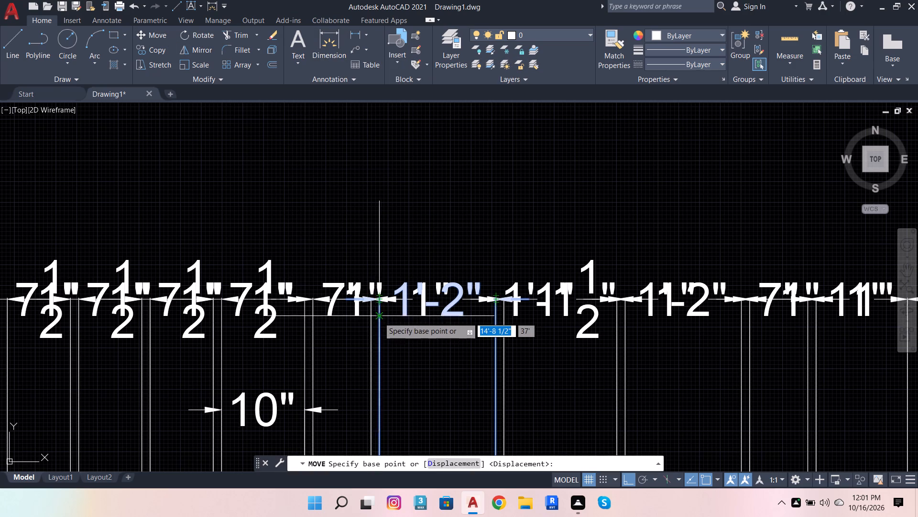
{"action": "left_click", "coordinate": [379, 317]}
{"action": "scroll", "coordinate": [392, 379], "scroll_direction": "up", "scroll_amount": 4}
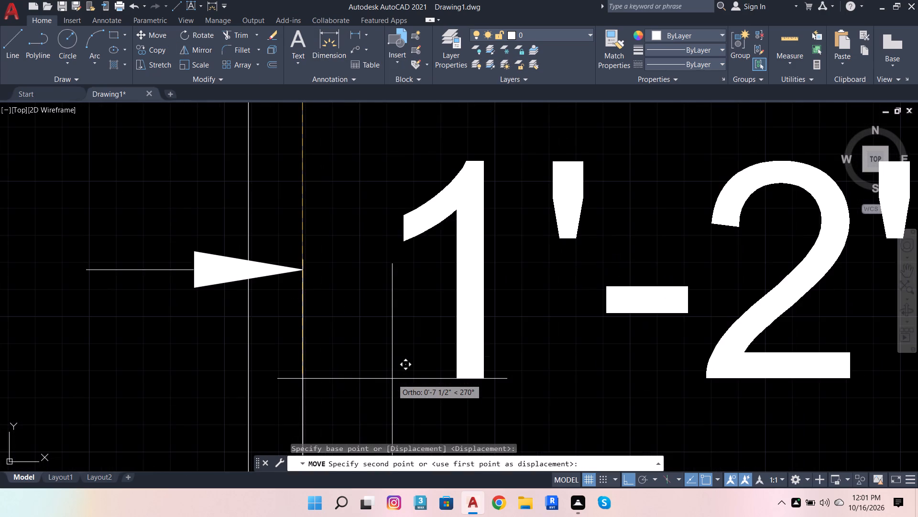
{"action": "left_click", "coordinate": [392, 379]}
Offset the newest vertical line inward by 7", taking the distance from the twelfth upper wall segment.
{"action": "scroll", "coordinate": [394, 337], "scroll_direction": "down", "scroll_amount": 6}
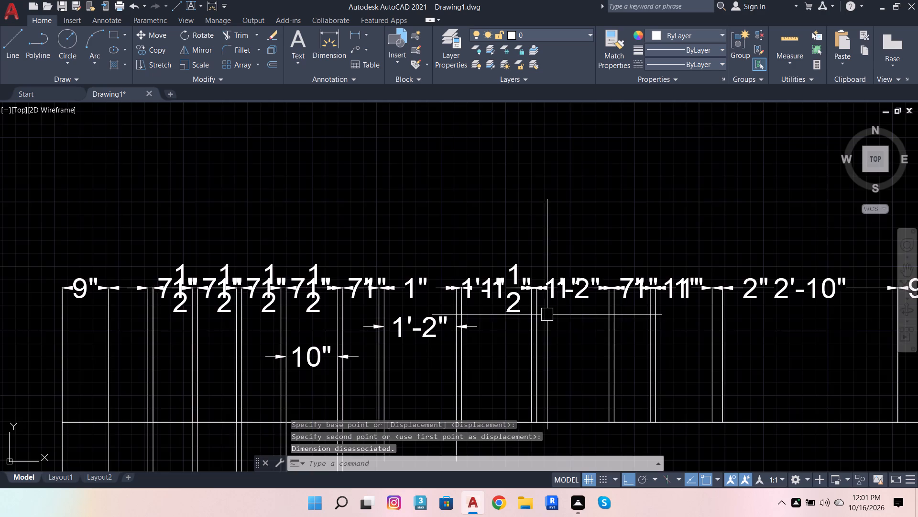
{"action": "scroll", "coordinate": [546, 307], "scroll_direction": "down", "scroll_amount": 2}
{"action": "scroll", "coordinate": [507, 392], "scroll_direction": "up", "scroll_amount": 2}
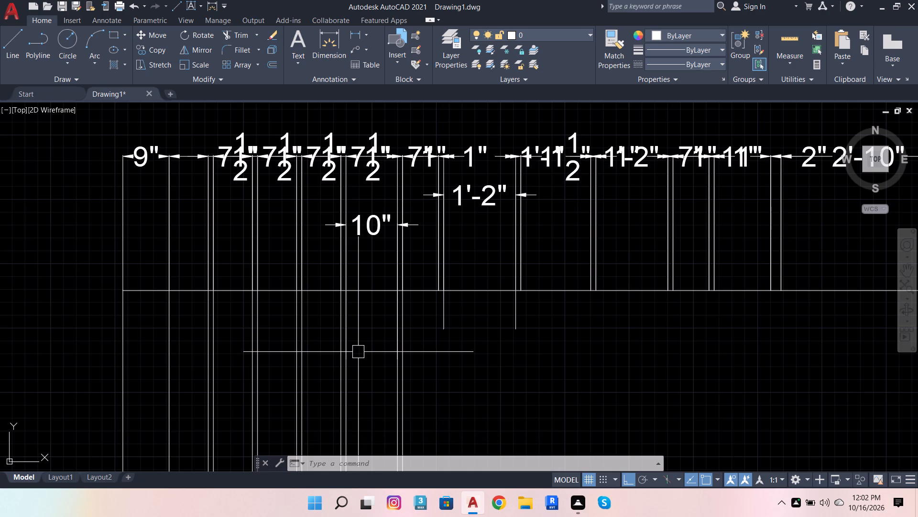
{"action": "scroll", "coordinate": [346, 270], "scroll_direction": "down", "scroll_amount": 3}
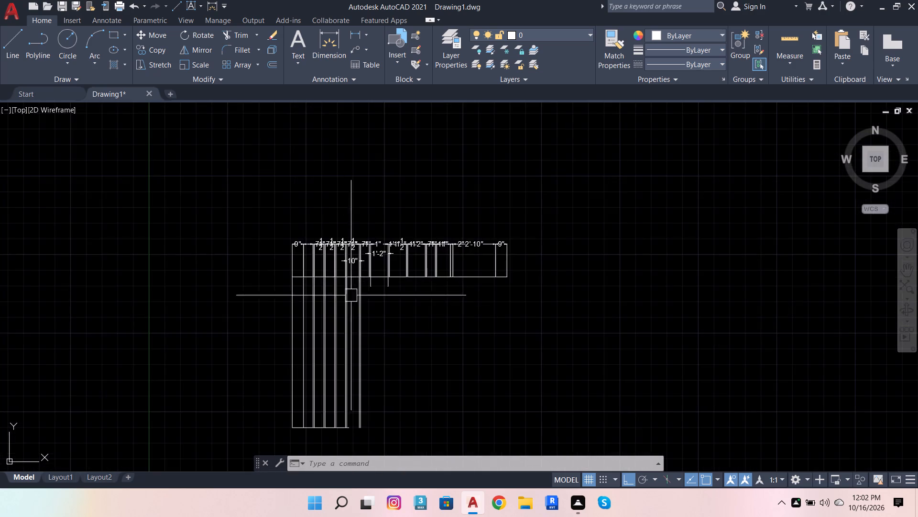
{"action": "scroll", "coordinate": [362, 314], "scroll_direction": "up", "scroll_amount": 2}
{"action": "scroll", "coordinate": [360, 250], "scroll_direction": "up", "scroll_amount": 3}
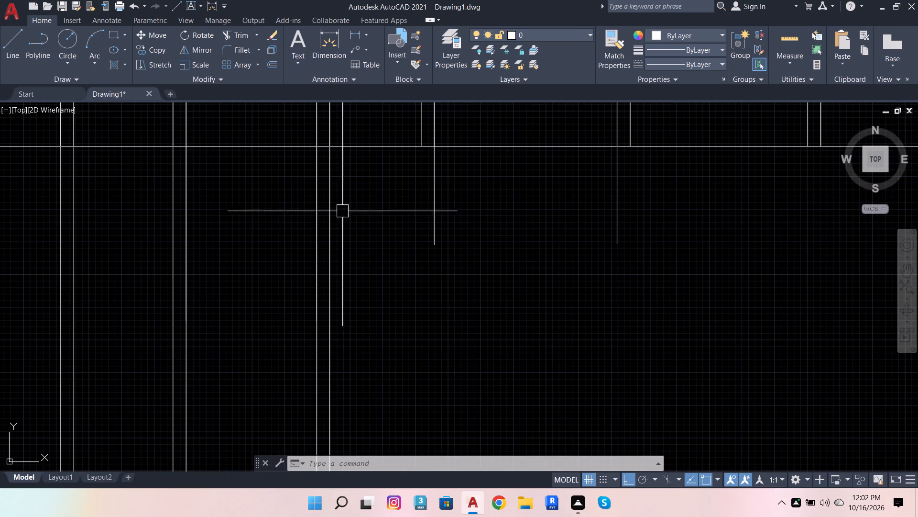
{"action": "left_click", "coordinate": [334, 205]}
{"action": "left_click", "coordinate": [273, 65]}
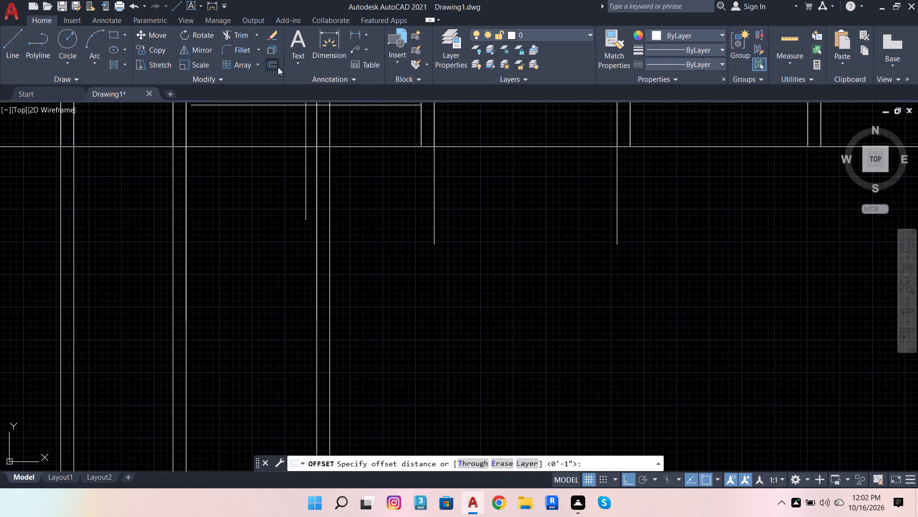
{"action": "left_click", "coordinate": [330, 162]}
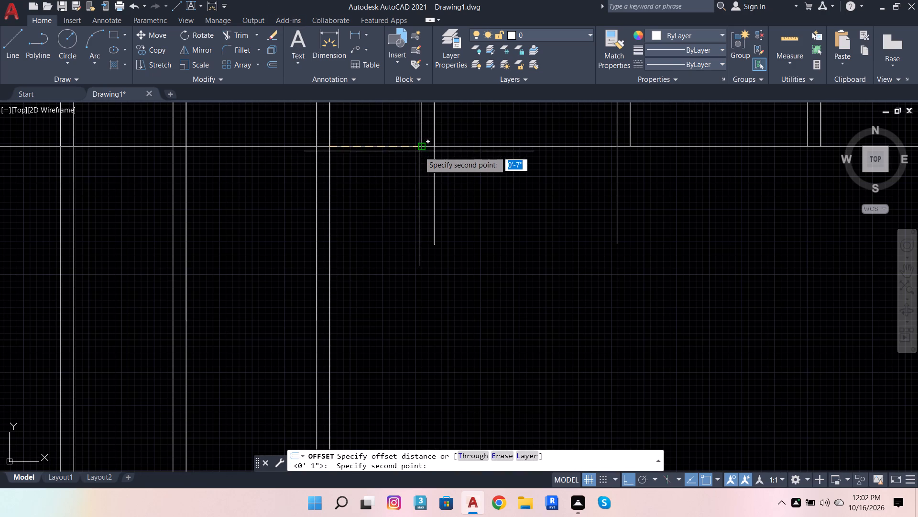
{"action": "left_click", "coordinate": [422, 145]}
{"action": "left_click", "coordinate": [392, 180]}
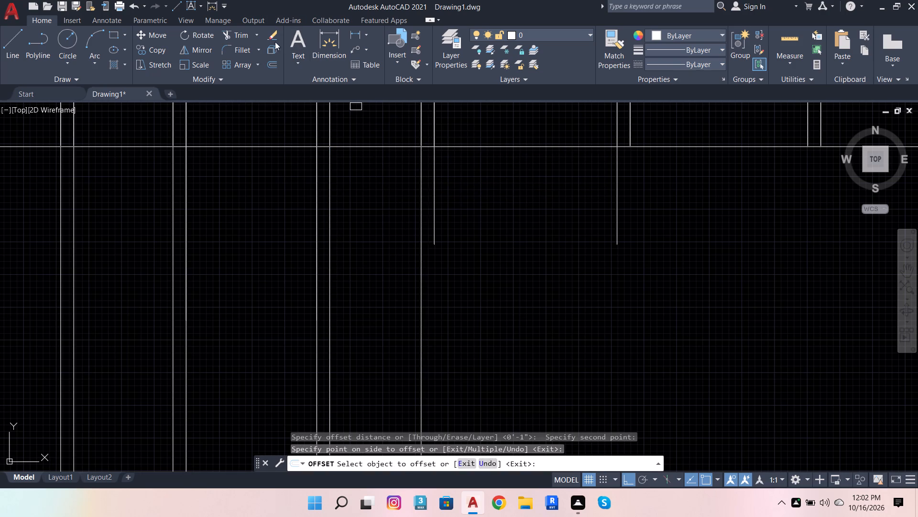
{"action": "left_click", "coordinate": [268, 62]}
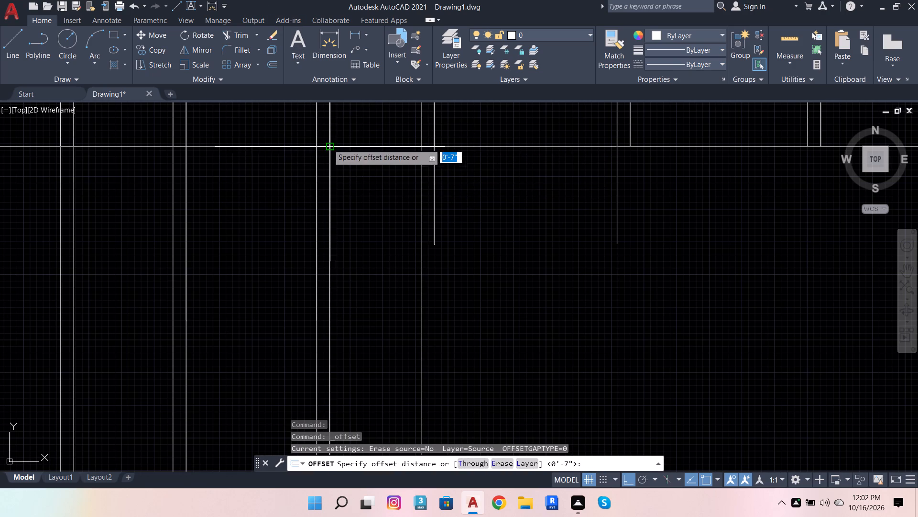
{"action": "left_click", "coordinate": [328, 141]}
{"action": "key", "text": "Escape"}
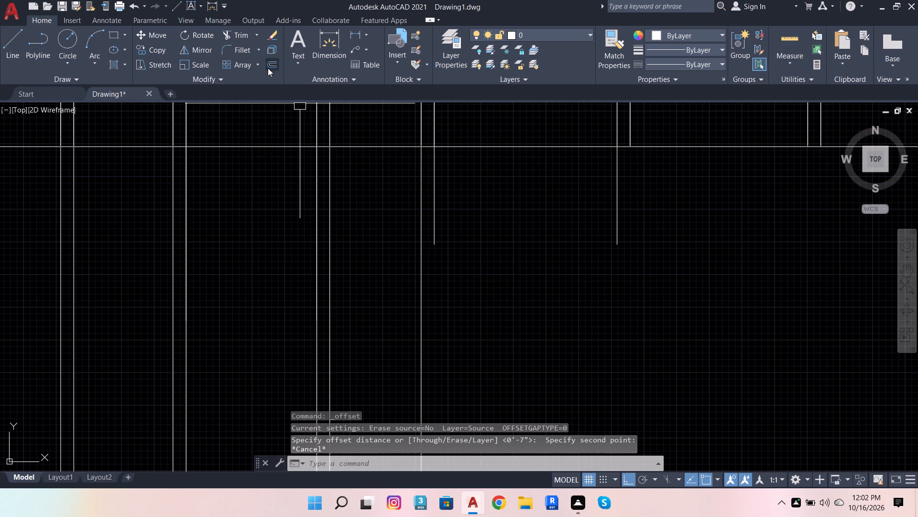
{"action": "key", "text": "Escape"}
Offset the newest vertical line inward by 1", using the thirteenth upper wall segment as the distance.
{"action": "left_click", "coordinate": [273, 60]}
{"action": "left_click", "coordinate": [415, 148]}
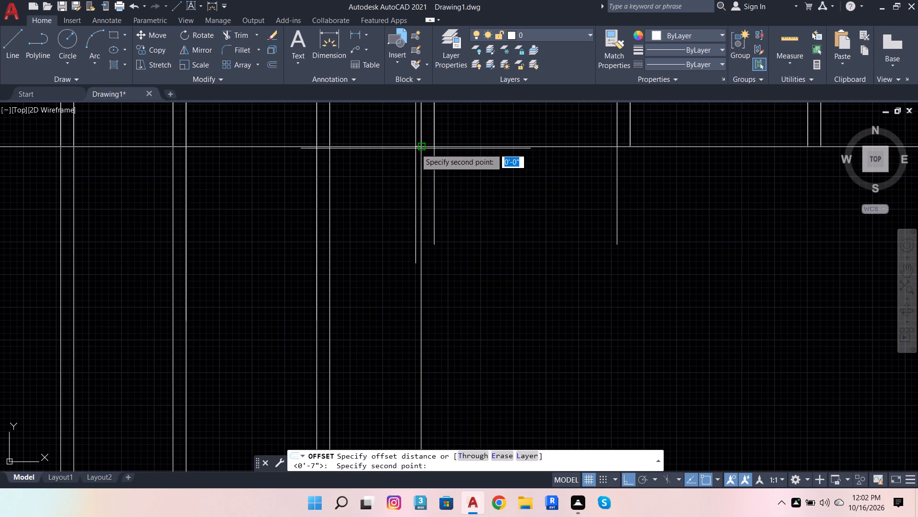
{"action": "left_click", "coordinate": [434, 151]}
{"action": "left_click", "coordinate": [422, 196]}
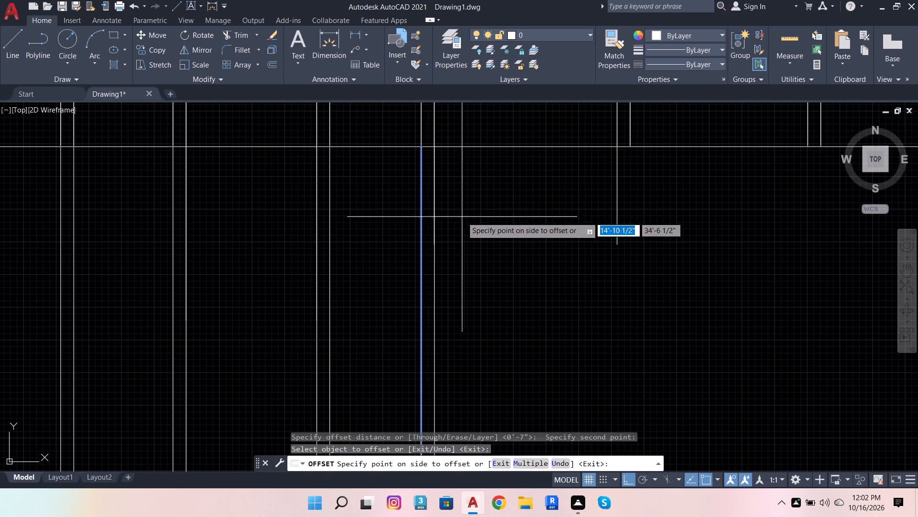
{"action": "left_click", "coordinate": [462, 217]}
Offset the newest vertical line inward by 1'-2", taking the distance from the fourteenth upper wall segment.
{"action": "left_click", "coordinate": [272, 64]}
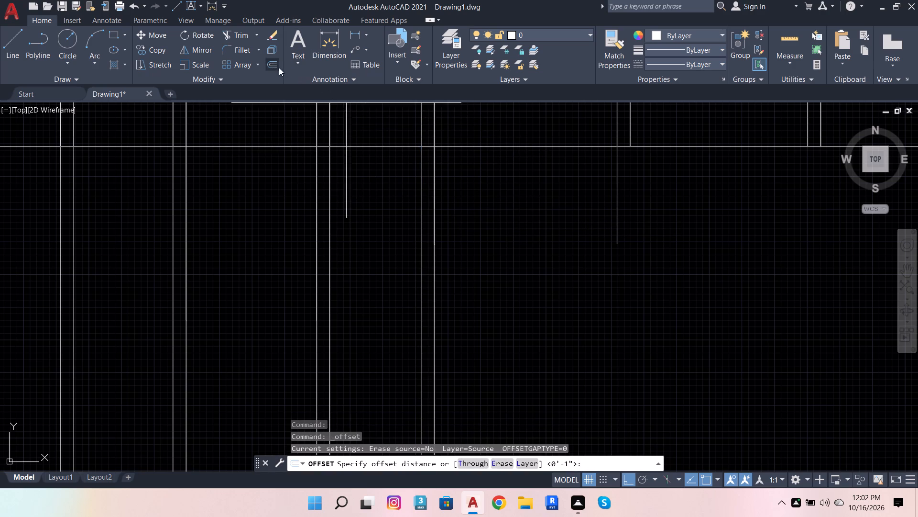
{"action": "left_click", "coordinate": [436, 150]}
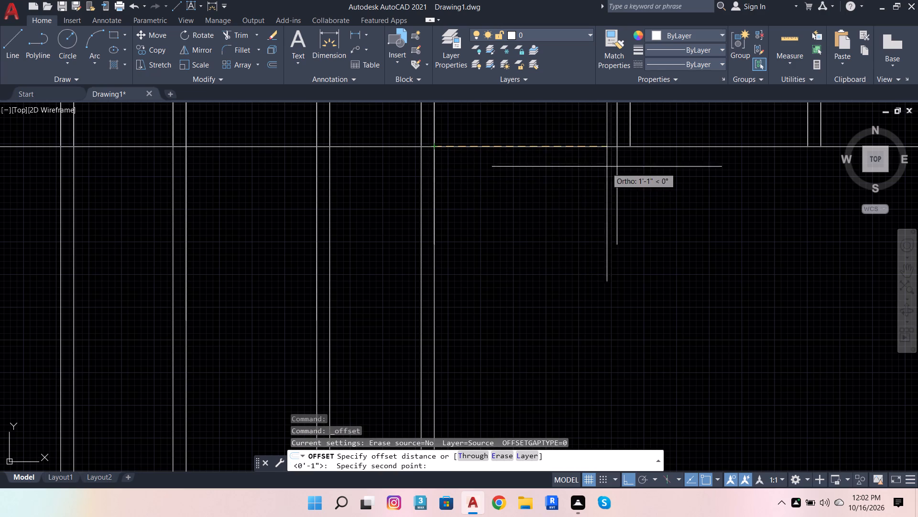
{"action": "left_click", "coordinate": [616, 146]}
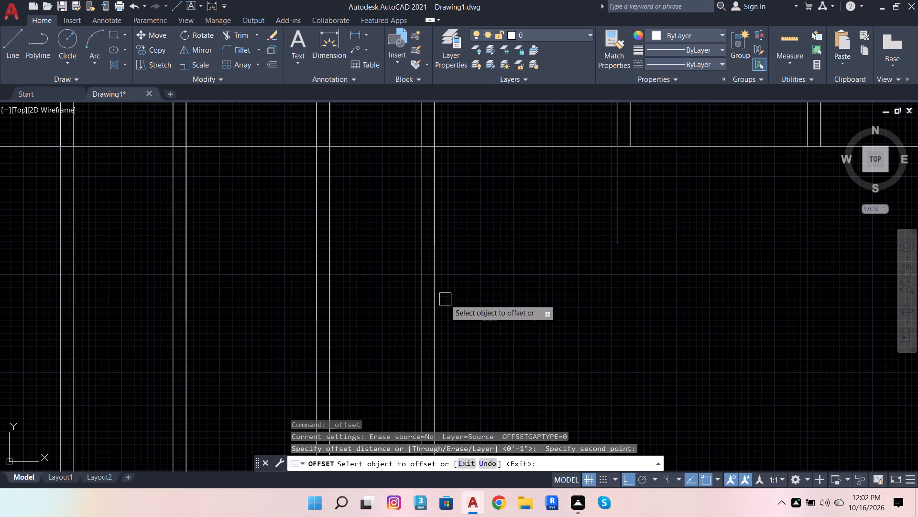
{"action": "left_click", "coordinate": [436, 282]}
{"action": "left_click", "coordinate": [496, 277]}
Offset the newest vertical line inward by 1", using the fifteenth upper wall segment as the distance.
{"action": "scroll", "coordinate": [329, 268], "scroll_direction": "down", "scroll_amount": 2}
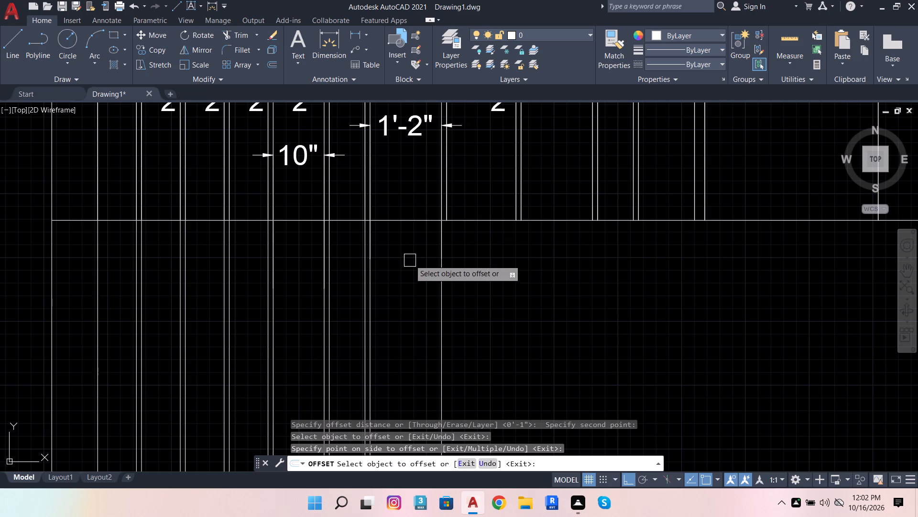
{"action": "left_click", "coordinate": [273, 65]}
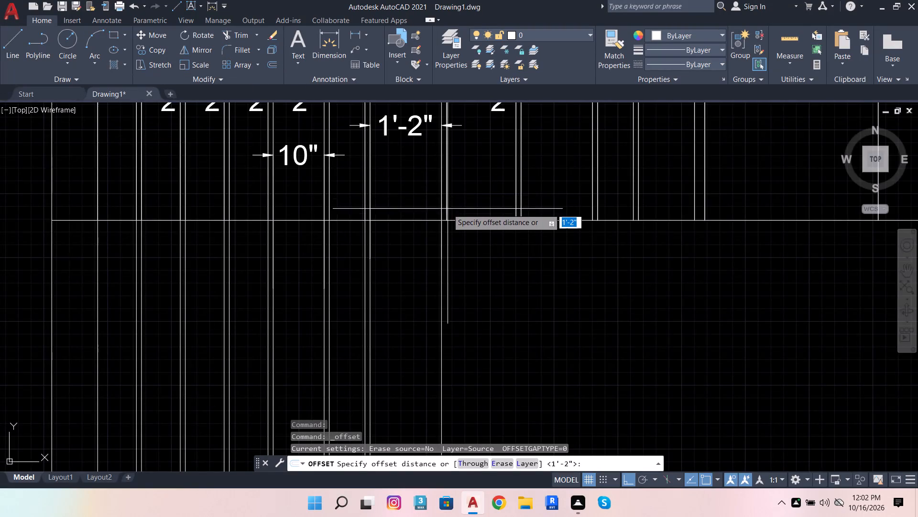
{"action": "scroll", "coordinate": [449, 221], "scroll_direction": "up", "scroll_amount": 3}
{"action": "left_click", "coordinate": [414, 208]}
{"action": "left_click", "coordinate": [434, 212]}
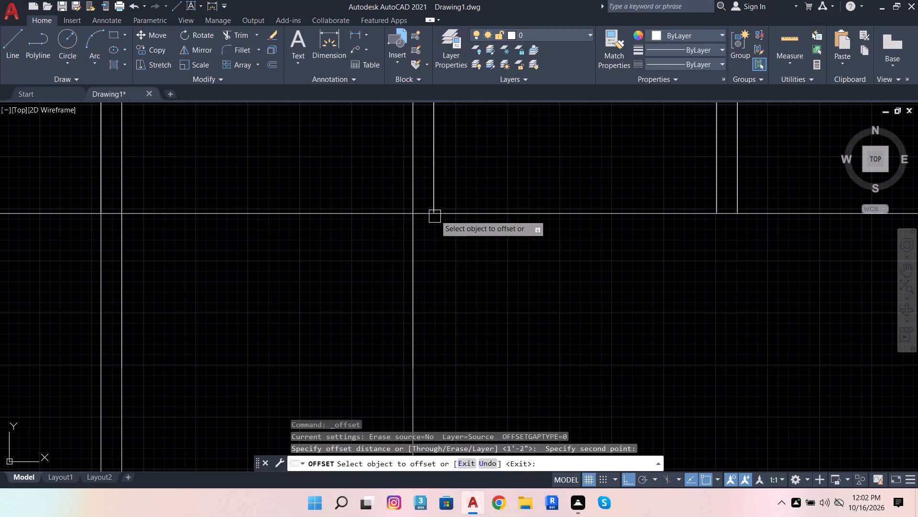
{"action": "left_click", "coordinate": [413, 250]}
{"action": "left_click", "coordinate": [449, 243]}
{"action": "scroll", "coordinate": [435, 277], "scroll_direction": "down", "scroll_amount": 2}
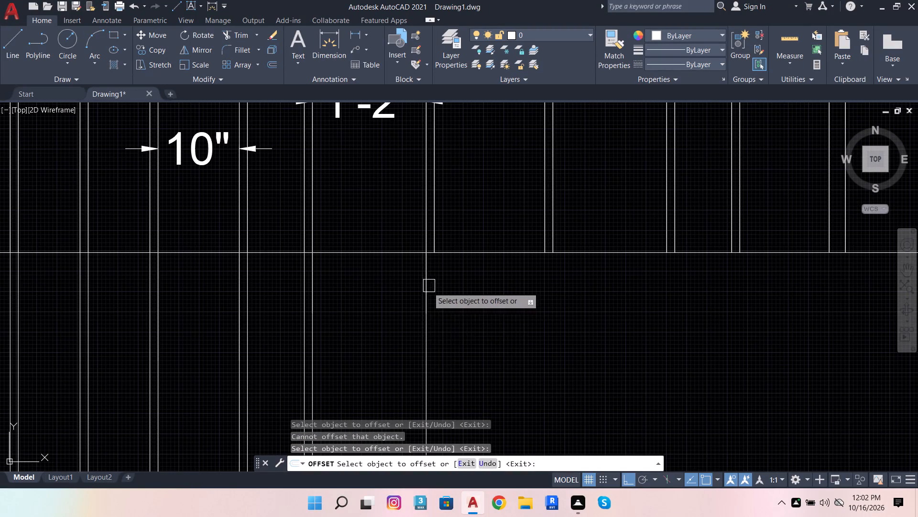
{"action": "left_click", "coordinate": [427, 360]}
{"action": "left_click", "coordinate": [455, 349]}
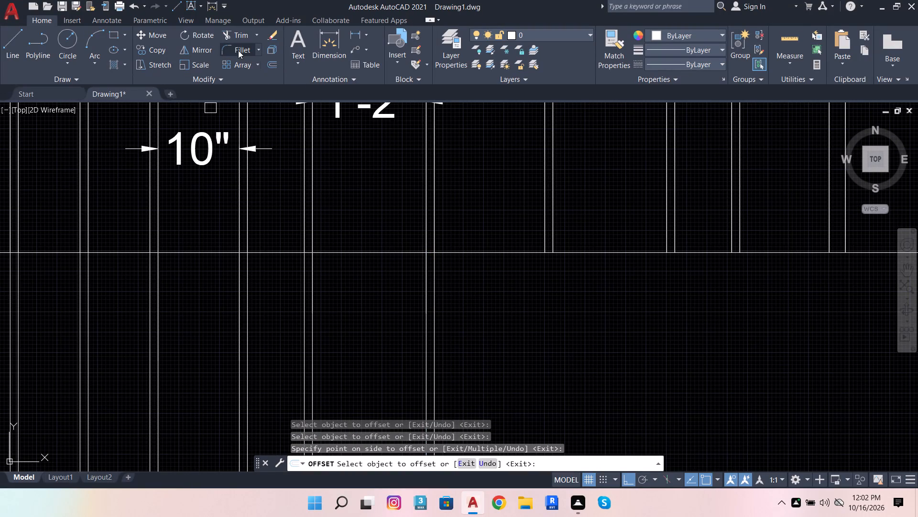
Offset the newest vertical line inward by 1'-1 1/2", taking the distance from the sixteenth upper wall segment.
{"action": "left_click", "coordinate": [272, 62]}
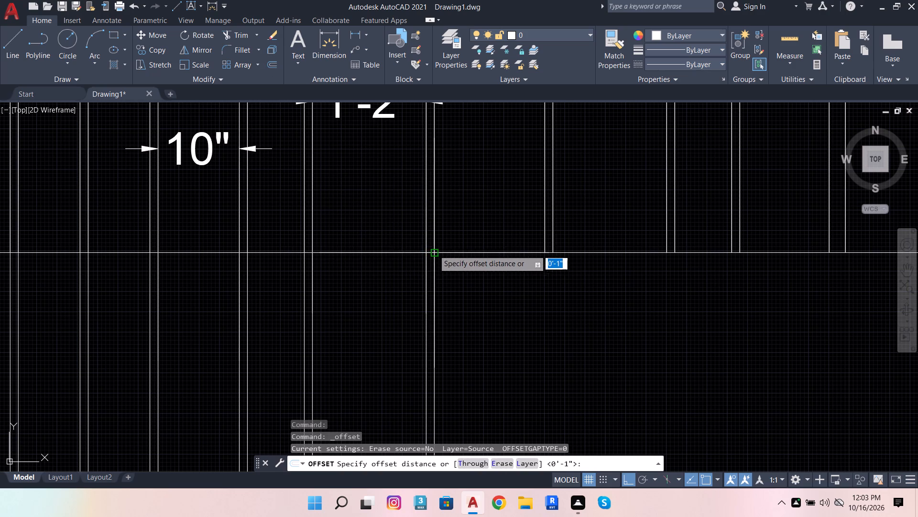
{"action": "left_click", "coordinate": [435, 249]}
{"action": "left_click", "coordinate": [545, 252]}
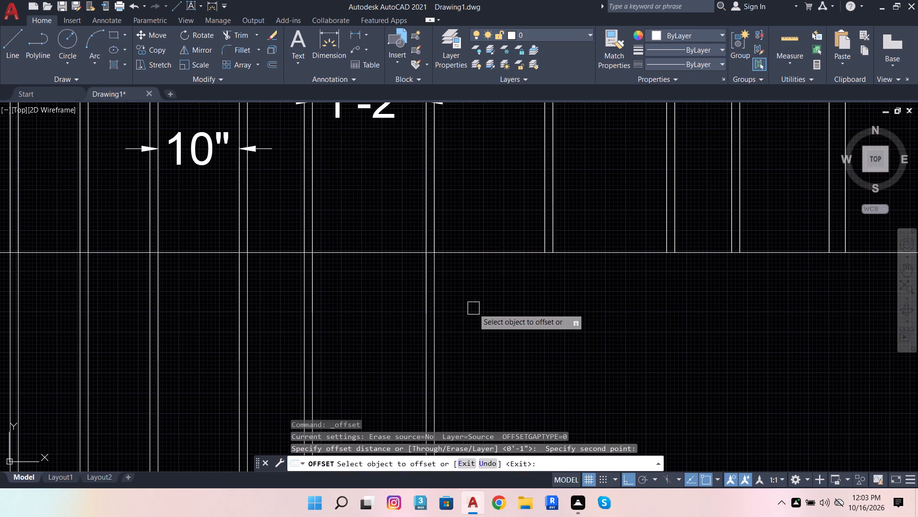
{"action": "left_click_drag", "start_coordinate": [433, 304], "coordinate": [438, 304]}
{"action": "left_click", "coordinate": [483, 299]}
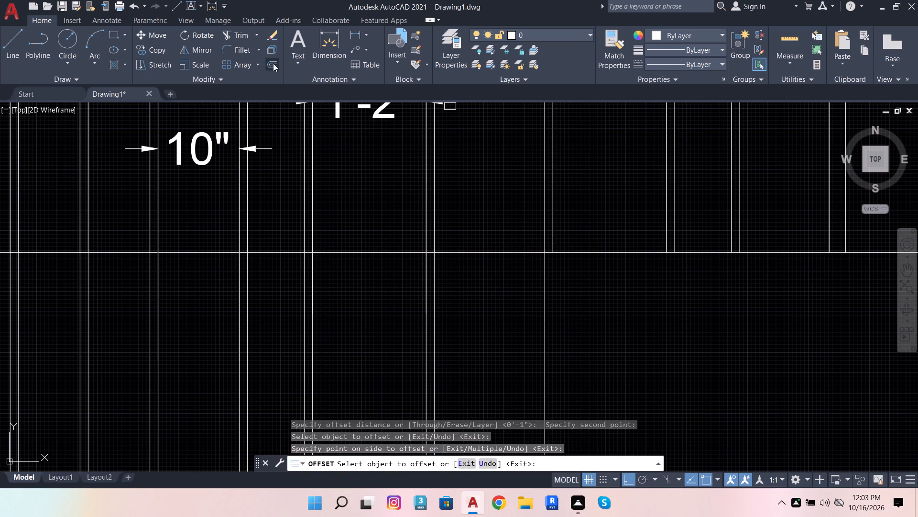
Offset the newest vertical line inward by 1", using the seventeenth upper wall segment as the distance.
{"action": "left_click", "coordinate": [273, 64]}
{"action": "left_click", "coordinate": [543, 253]}
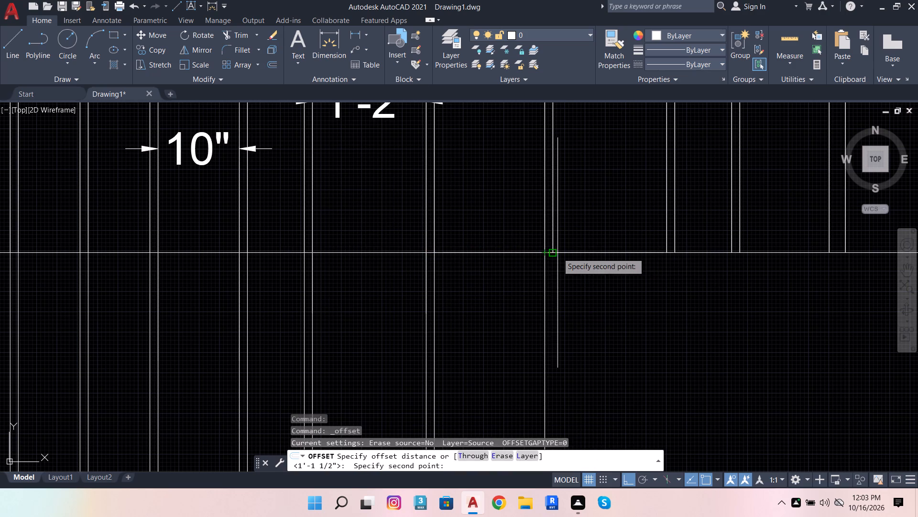
{"action": "left_click", "coordinate": [553, 251]}
{"action": "left_click", "coordinate": [546, 288]}
{"action": "left_click", "coordinate": [569, 282]}
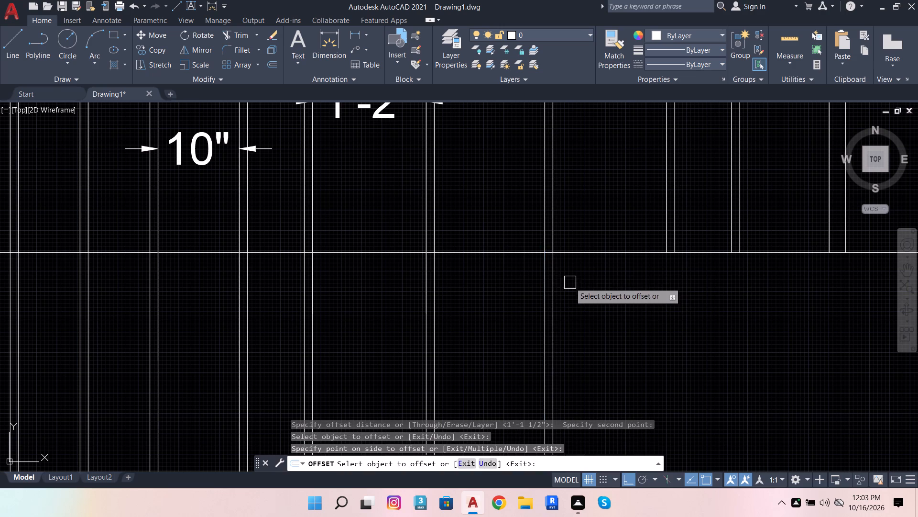
Offset the newest vertical line inward by 1'-2", taking the distance from the eighteenth upper wall segment.
{"action": "left_click", "coordinate": [271, 65]}
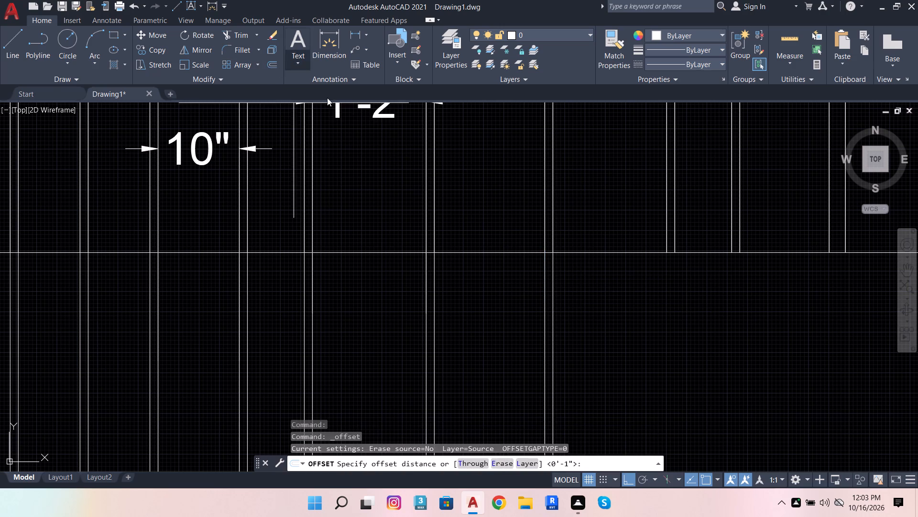
{"action": "left_click", "coordinate": [551, 255]}
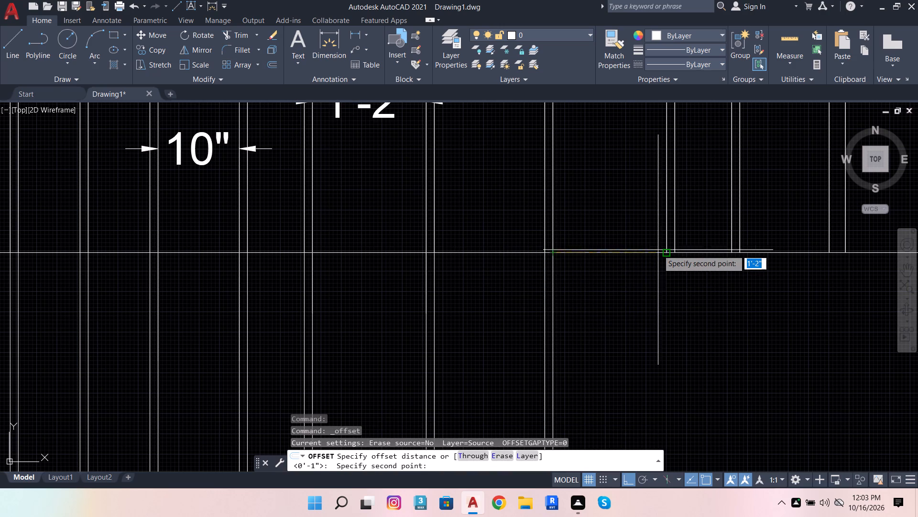
{"action": "left_click", "coordinate": [666, 253]}
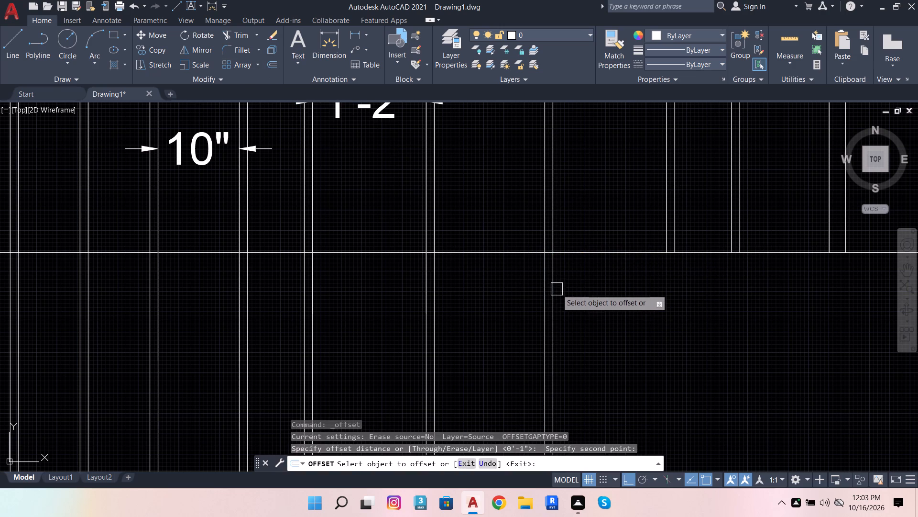
{"action": "left_click_drag", "start_coordinate": [557, 289], "coordinate": [566, 285]}
{"action": "left_click", "coordinate": [641, 281]}
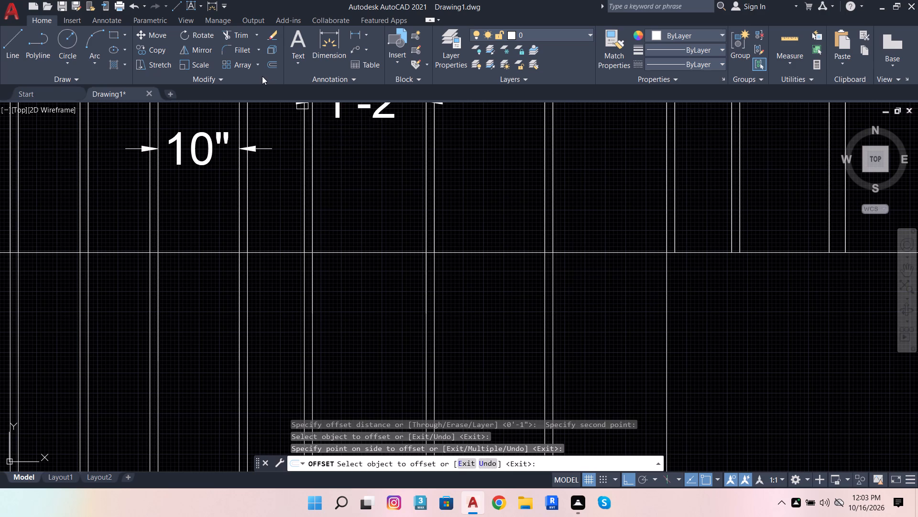
Offset the newest vertical line inward by 1", using the nineteenth upper wall segment as the distance.
{"action": "left_click", "coordinate": [277, 66]}
{"action": "scroll", "coordinate": [760, 246], "scroll_direction": "up", "scroll_amount": 2}
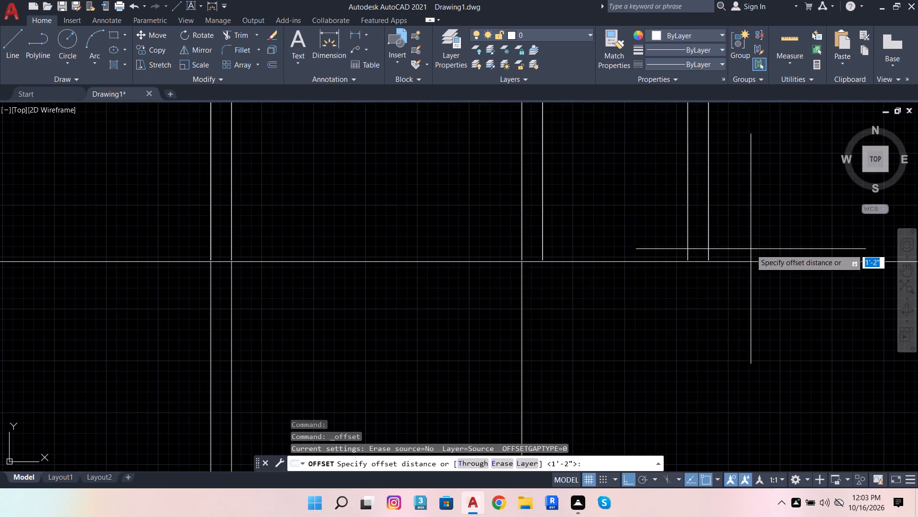
{"action": "left_click", "coordinate": [520, 261]}
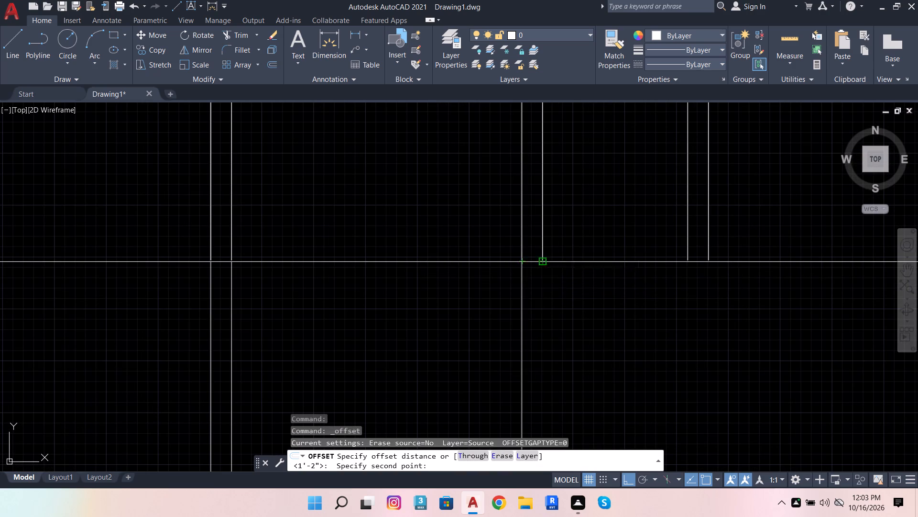
{"action": "left_click", "coordinate": [542, 258]}
{"action": "left_click", "coordinate": [523, 289]}
{"action": "left_click", "coordinate": [563, 289]}
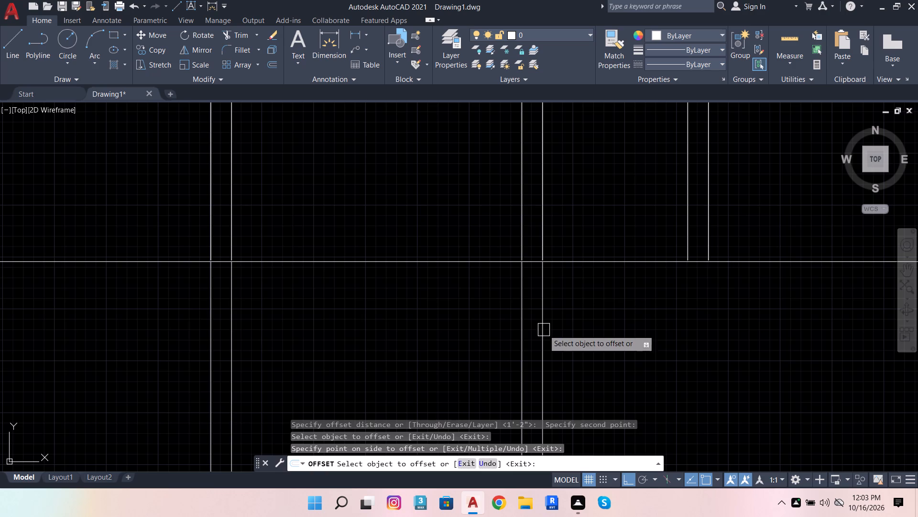
Offset the newest vertical line inward by 7", taking the distance from the twentieth upper wall segment.
{"action": "scroll", "coordinate": [379, 306], "scroll_direction": "down", "scroll_amount": 3}
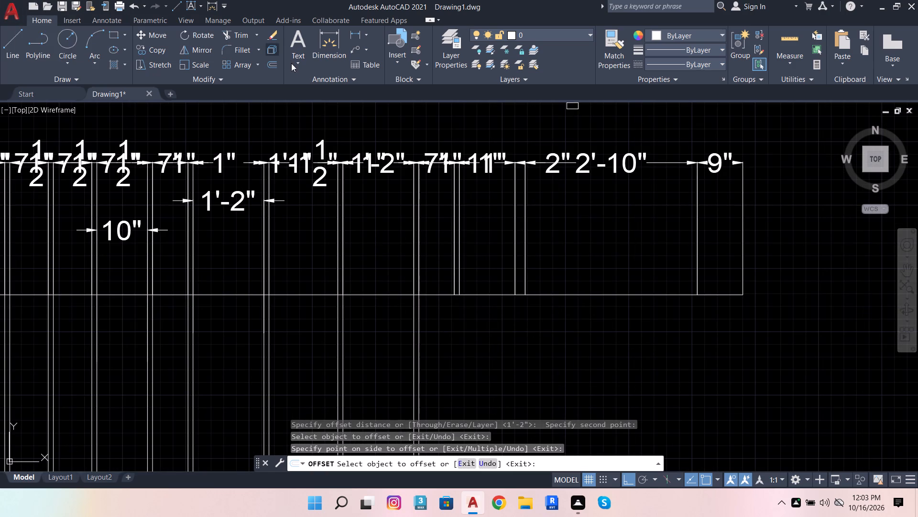
{"action": "left_click", "coordinate": [269, 68]}
{"action": "scroll", "coordinate": [436, 319], "scroll_direction": "up", "scroll_amount": 2}
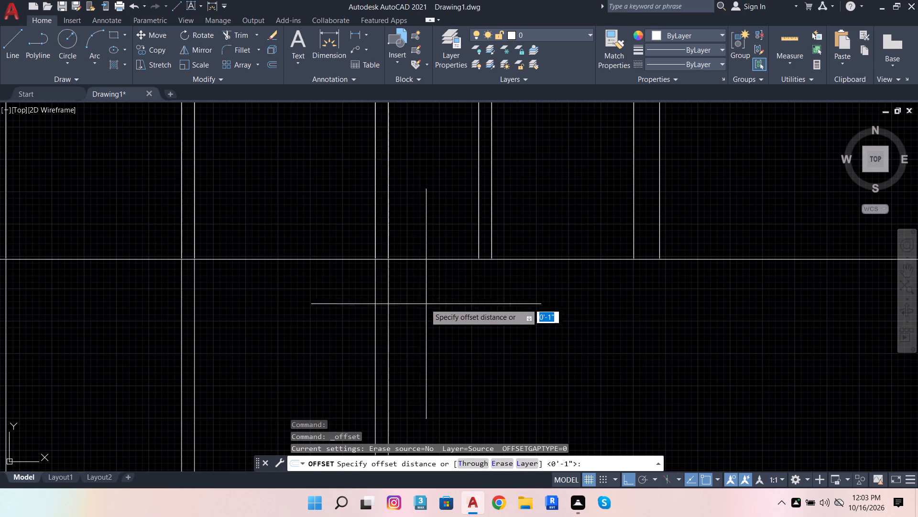
{"action": "left_click", "coordinate": [389, 263]}
{"action": "left_click", "coordinate": [475, 260]}
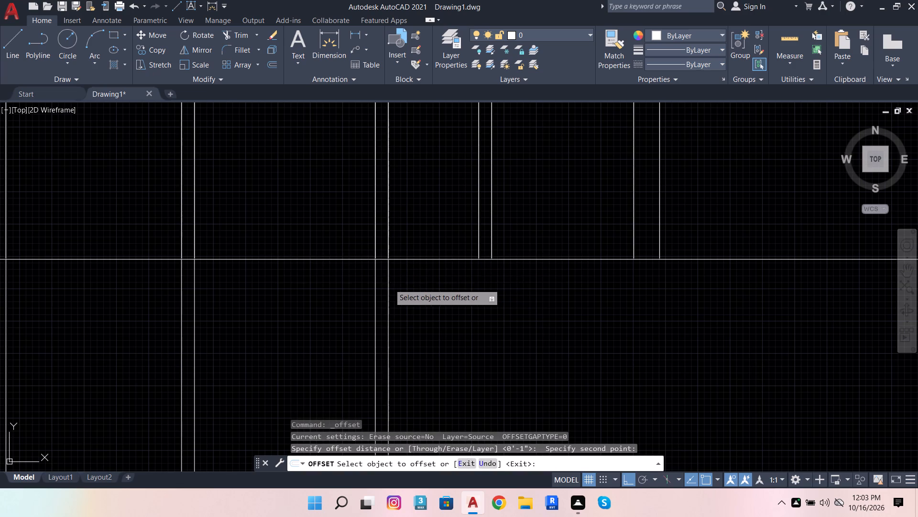
{"action": "left_click", "coordinate": [389, 284]}
{"action": "left_click", "coordinate": [450, 282]}
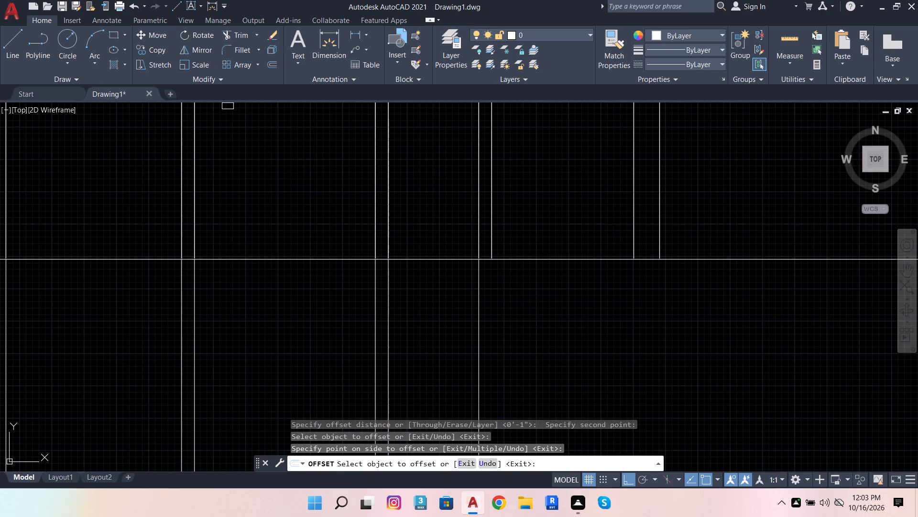
{"action": "key", "text": "Escape"}
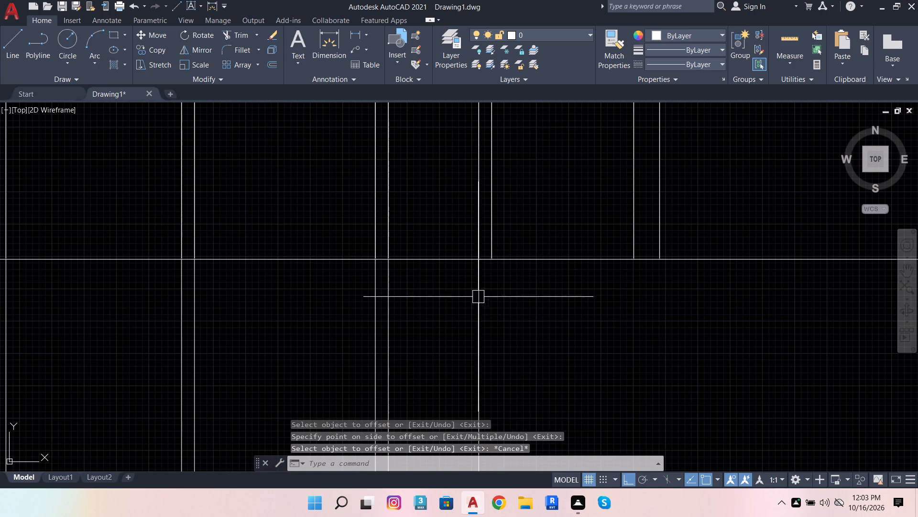
Copy the newest vertical line to the ends of the five remaining upper wall segments, spaced 1", 11", 2", 2'-10" and 9".
{"action": "left_click", "coordinate": [478, 296]}
{"action": "left_click", "coordinate": [143, 47]}
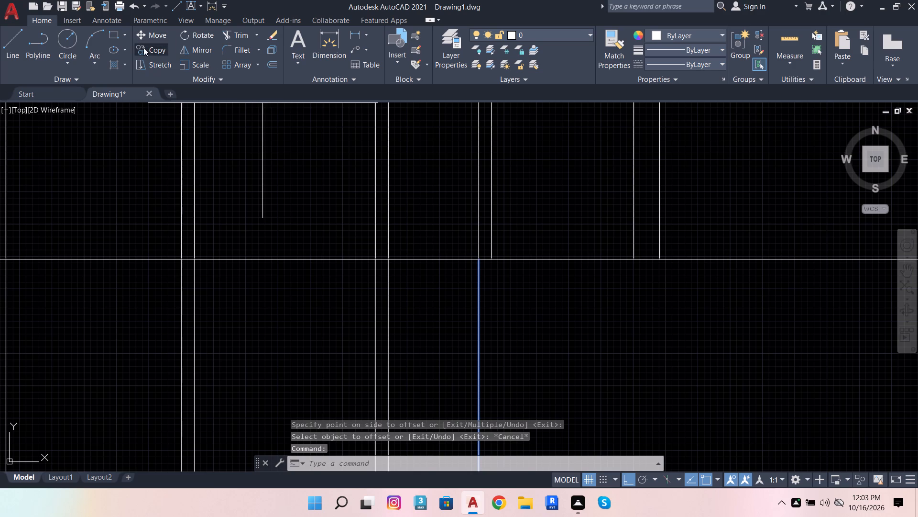
{"action": "left_click", "coordinate": [479, 258]}
{"action": "left_click", "coordinate": [493, 259]}
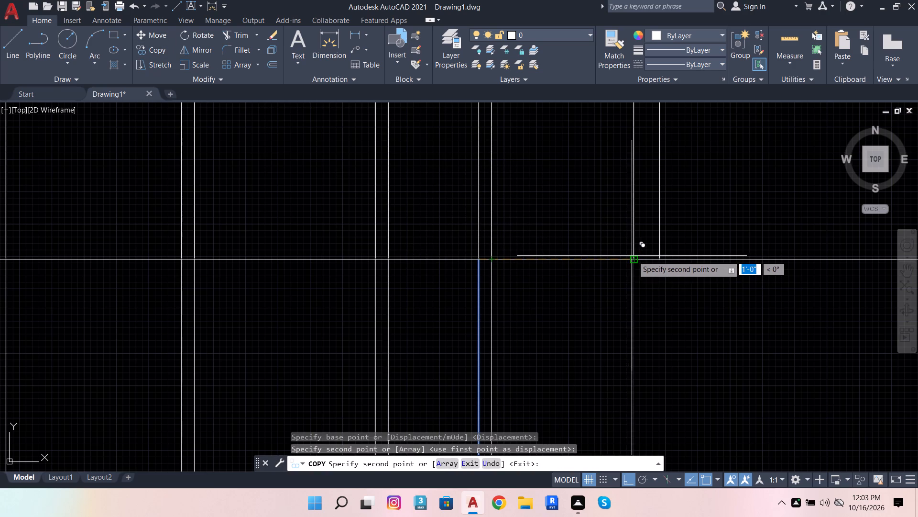
{"action": "left_click", "coordinate": [634, 257]}
{"action": "left_click", "coordinate": [662, 260]}
{"action": "scroll", "coordinate": [519, 290], "scroll_direction": "down", "scroll_amount": 3}
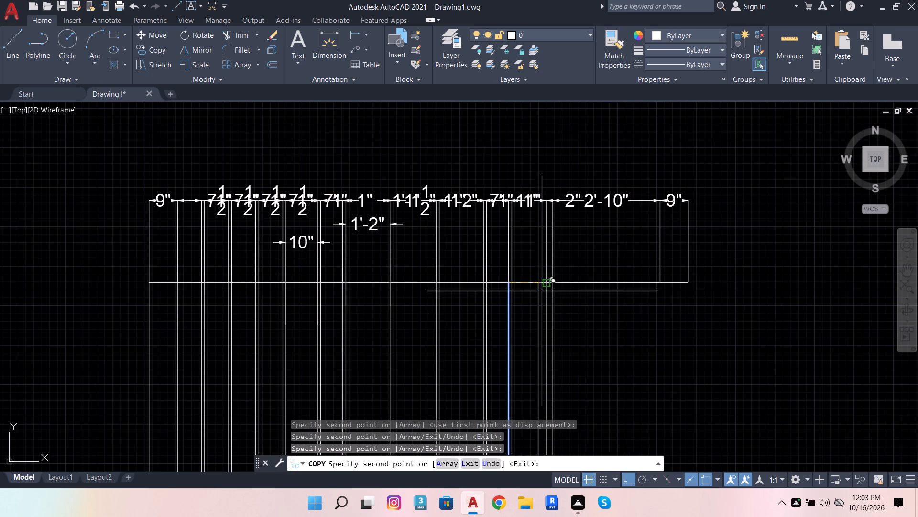
{"action": "scroll", "coordinate": [662, 283], "scroll_direction": "up", "scroll_amount": 2}
{"action": "left_click", "coordinate": [655, 282]}
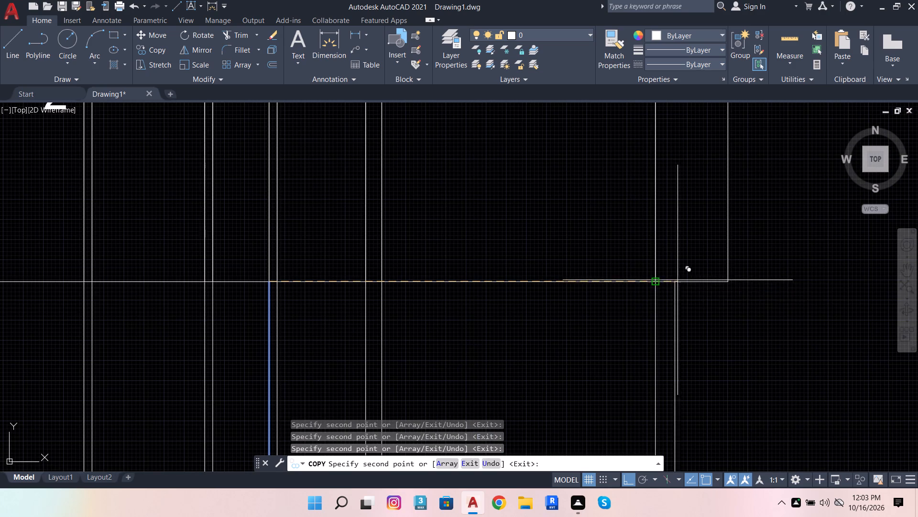
{"action": "left_click", "coordinate": [731, 284]}
{"action": "scroll", "coordinate": [579, 304], "scroll_direction": "down", "scroll_amount": 5}
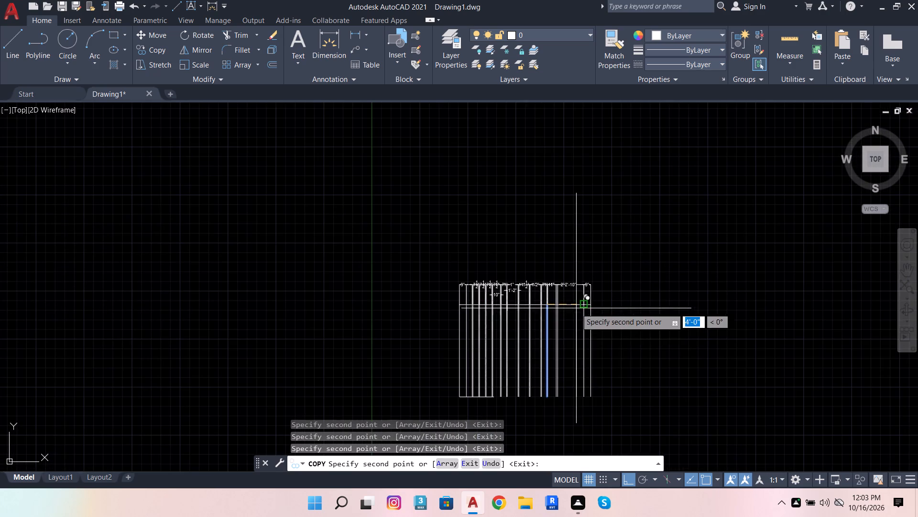
{"action": "key", "text": "Escape"}
Examine the full set of vertical lines against the dimensioned upper wall segments.
{"action": "scroll", "coordinate": [519, 412], "scroll_direction": "up", "scroll_amount": 2}
{"action": "scroll", "coordinate": [514, 332], "scroll_direction": "down", "scroll_amount": 3}
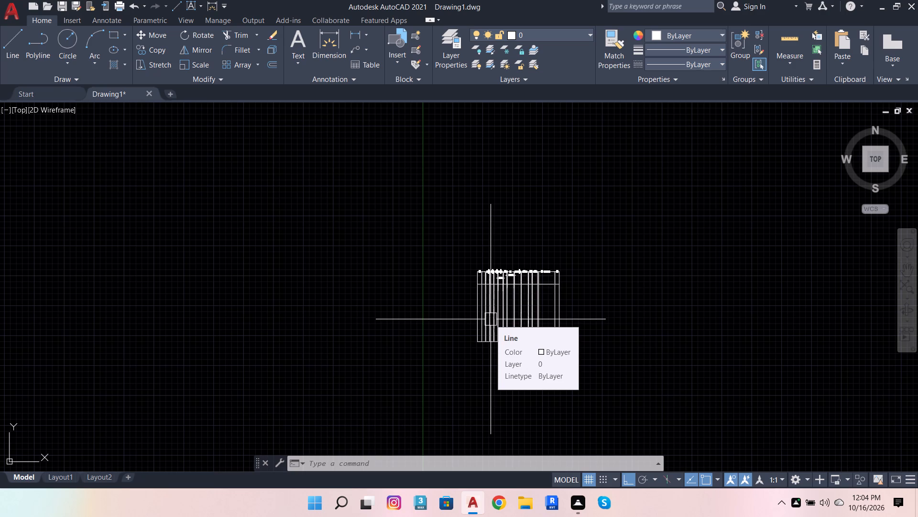
{"action": "scroll", "coordinate": [550, 246], "scroll_direction": "up", "scroll_amount": 4}
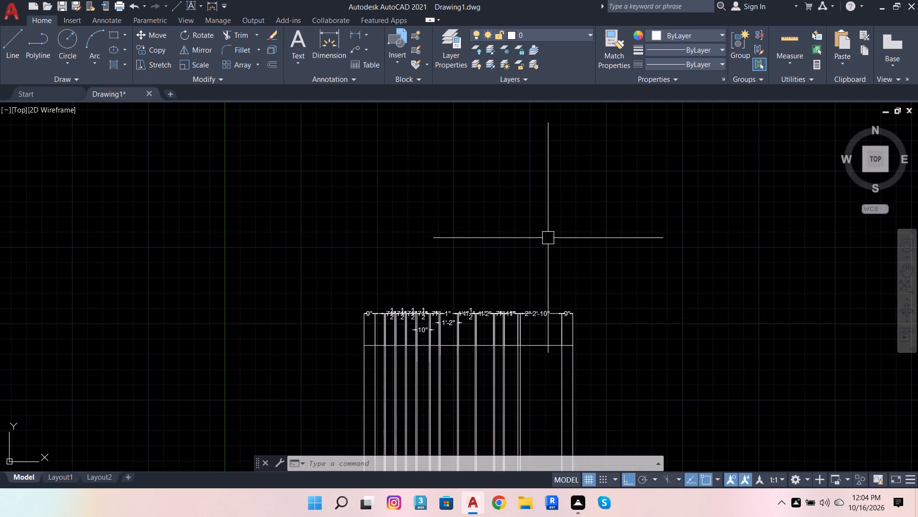
{"action": "scroll", "coordinate": [410, 331], "scroll_direction": "down", "scroll_amount": 2}
{"action": "scroll", "coordinate": [404, 409], "scroll_direction": "up", "scroll_amount": 4}
{"action": "scroll", "coordinate": [401, 413], "scroll_direction": "down", "scroll_amount": 1}
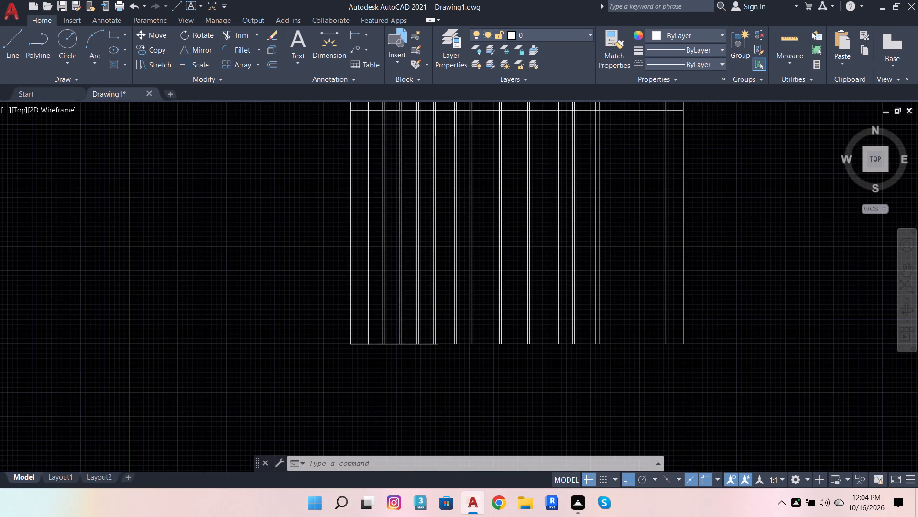
{"action": "scroll", "coordinate": [415, 228], "scroll_direction": "up", "scroll_amount": 2}
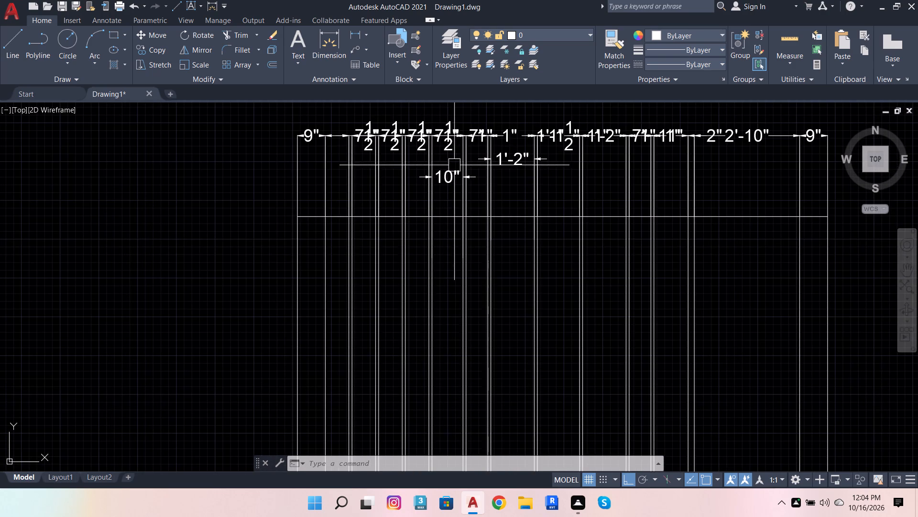
{"action": "scroll", "coordinate": [454, 173], "scroll_direction": "up", "scroll_amount": 1}
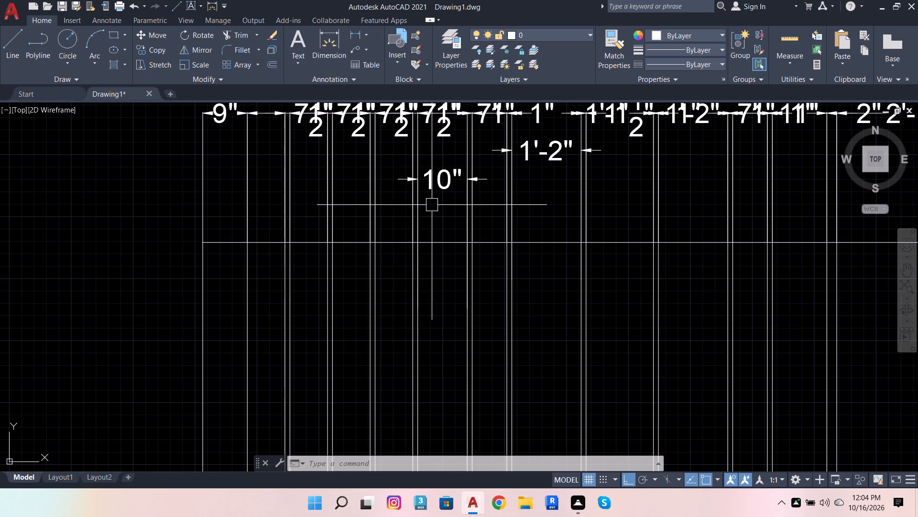
{"action": "scroll", "coordinate": [427, 225], "scroll_direction": "down", "scroll_amount": 1}
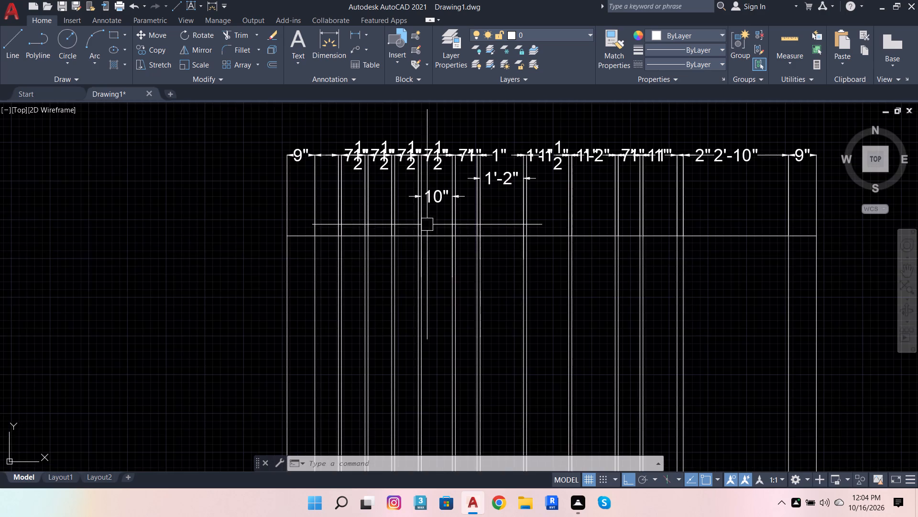
{"action": "scroll", "coordinate": [416, 342], "scroll_direction": "up", "scroll_amount": 1}
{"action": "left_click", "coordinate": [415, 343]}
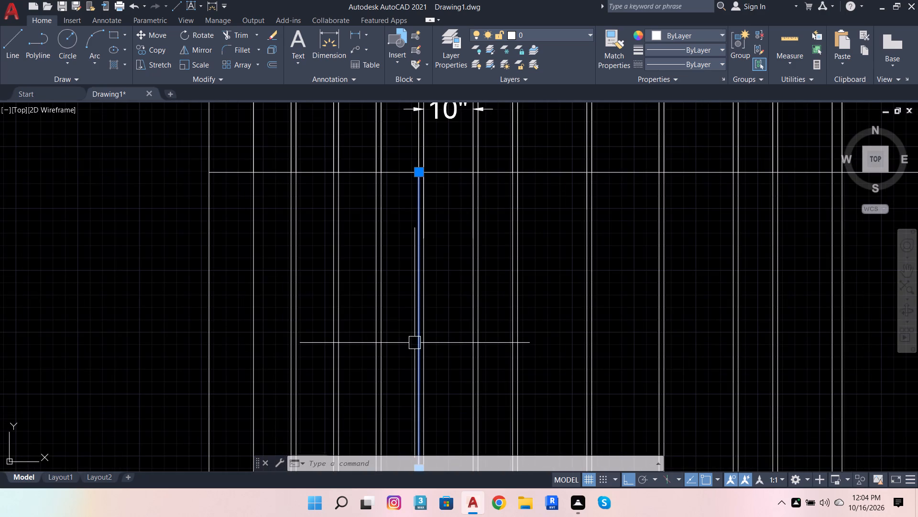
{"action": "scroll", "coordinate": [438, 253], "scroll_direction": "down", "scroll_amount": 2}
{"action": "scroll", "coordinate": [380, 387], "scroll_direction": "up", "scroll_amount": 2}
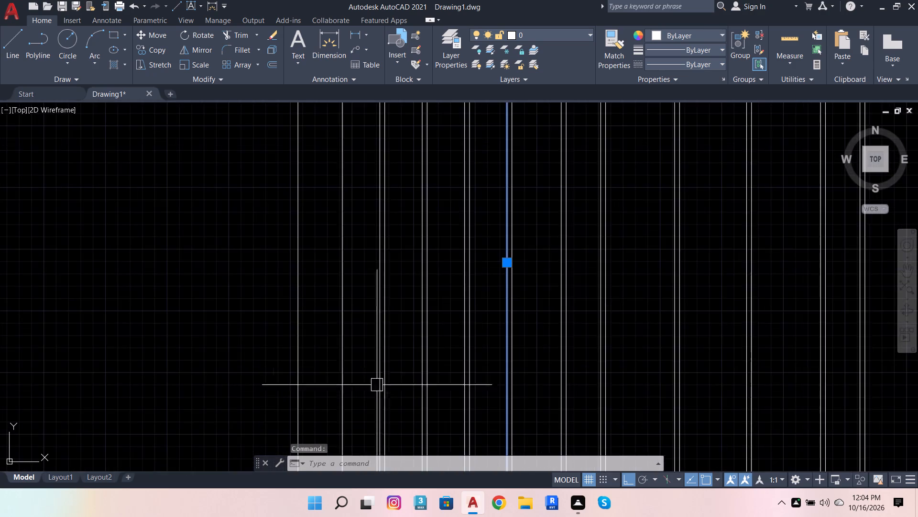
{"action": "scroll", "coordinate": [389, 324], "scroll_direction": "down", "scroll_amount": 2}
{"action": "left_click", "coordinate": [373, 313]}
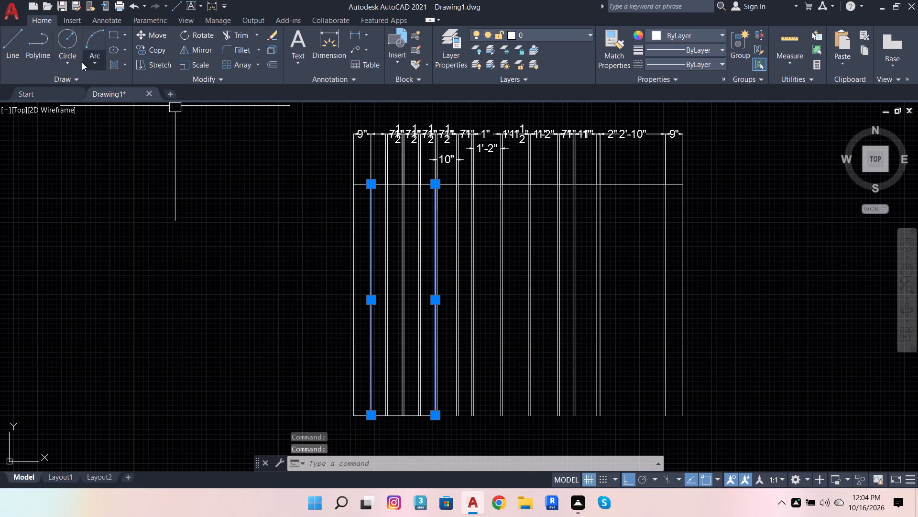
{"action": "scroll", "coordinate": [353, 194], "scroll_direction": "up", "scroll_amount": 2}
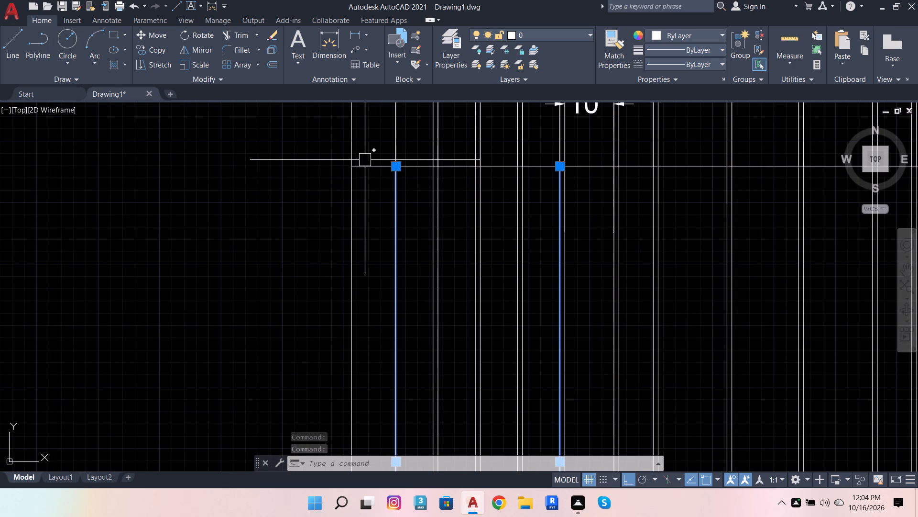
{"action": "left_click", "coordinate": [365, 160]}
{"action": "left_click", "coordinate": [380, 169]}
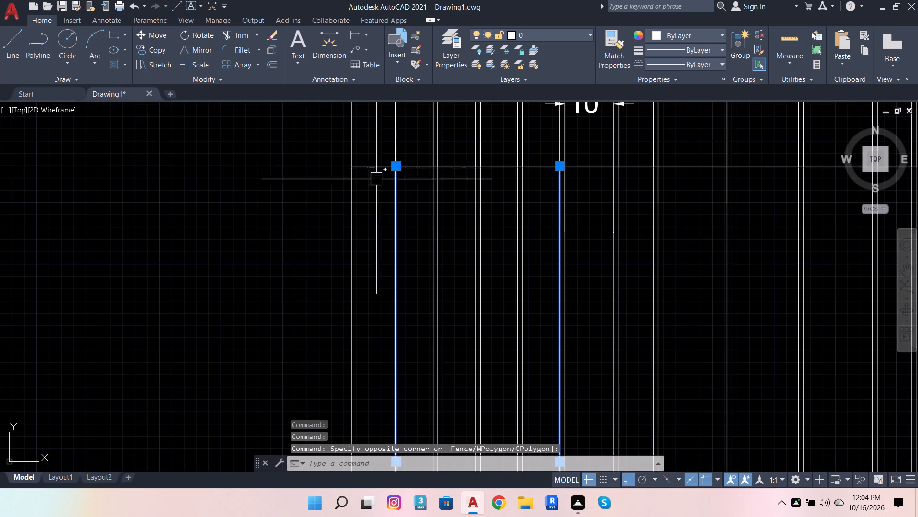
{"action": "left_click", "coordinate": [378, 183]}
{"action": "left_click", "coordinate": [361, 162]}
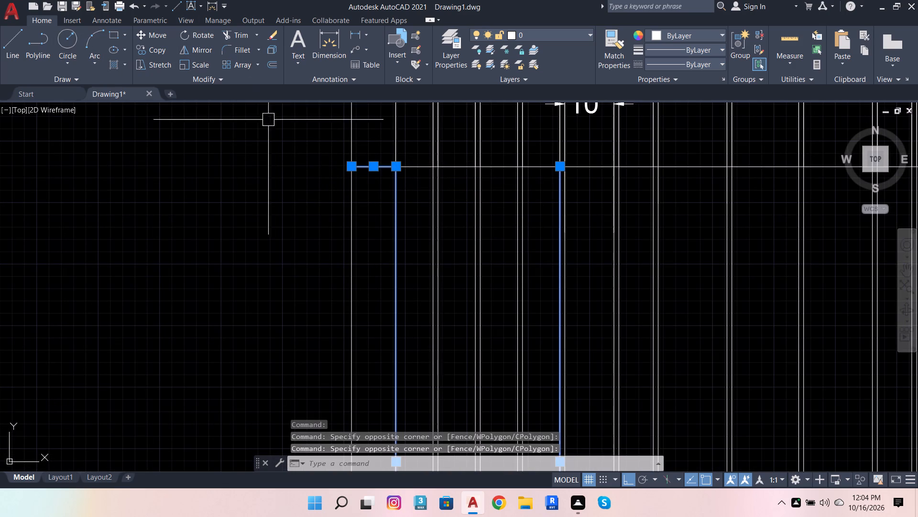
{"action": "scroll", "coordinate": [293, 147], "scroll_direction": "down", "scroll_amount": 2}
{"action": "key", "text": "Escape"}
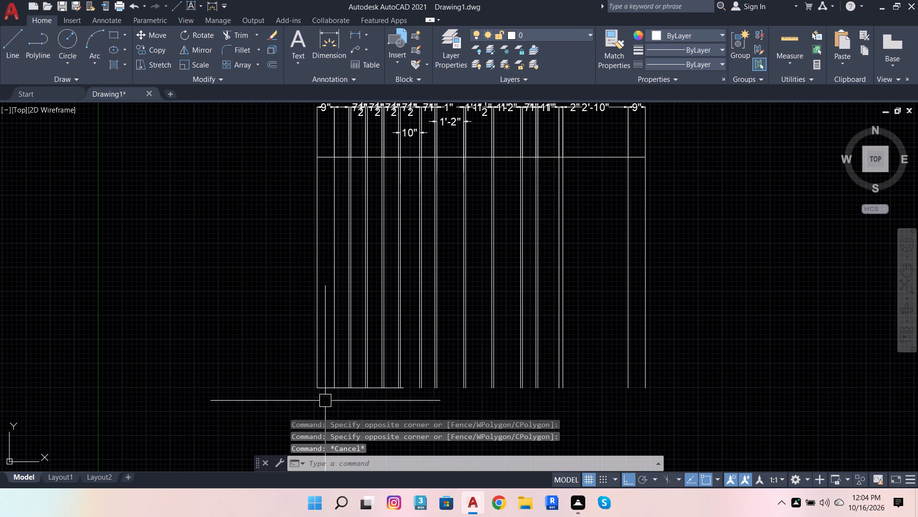
Offset the bottom horizontal line that starts at the second vertical line upward by 7'.
{"action": "scroll", "coordinate": [325, 402], "scroll_direction": "up", "scroll_amount": 2}
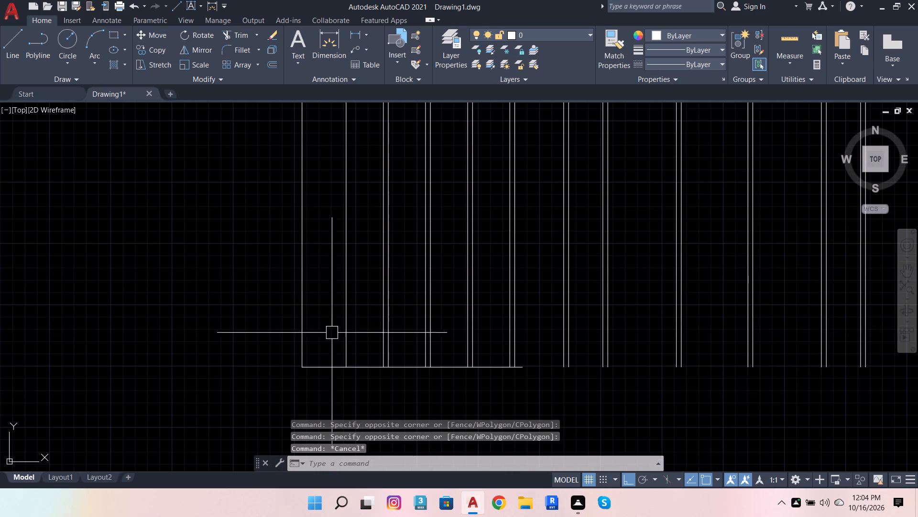
{"action": "left_click", "coordinate": [328, 363]}
{"action": "key", "text": "Escape"}
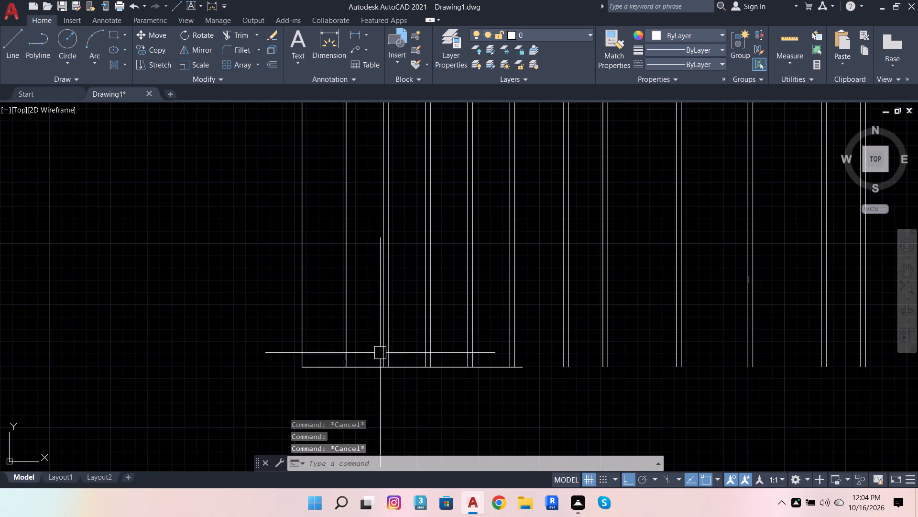
{"action": "left_click", "coordinate": [370, 365]}
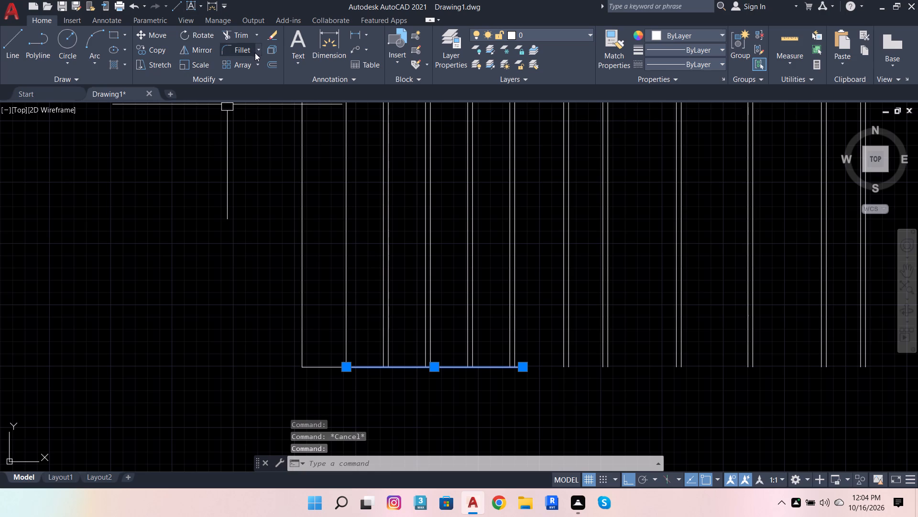
{"action": "left_click", "coordinate": [267, 66]}
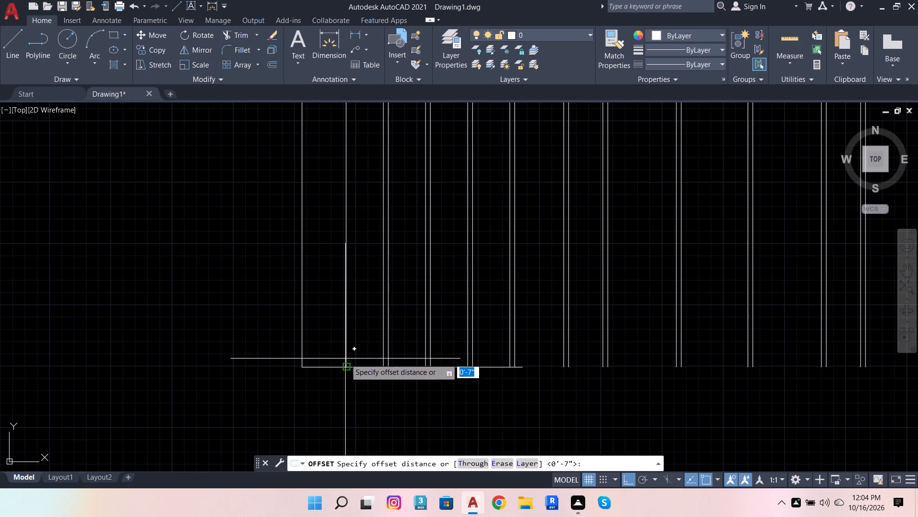
{"action": "left_click", "coordinate": [346, 369]}
{"action": "scroll", "coordinate": [347, 353], "scroll_direction": "down", "scroll_amount": 6}
{"action": "scroll", "coordinate": [358, 366], "scroll_direction": "up", "scroll_amount": 4}
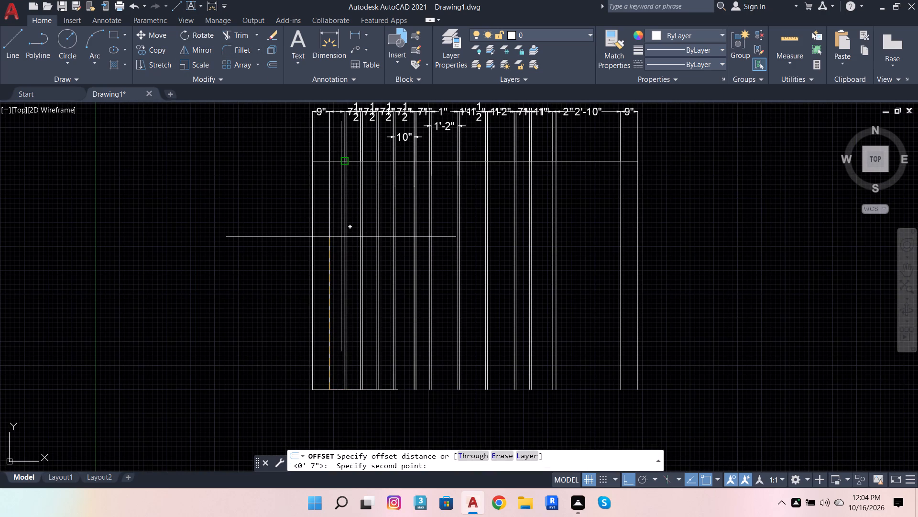
{"action": "type", "text": "7'"}
{"action": "key", "text": "Return"}
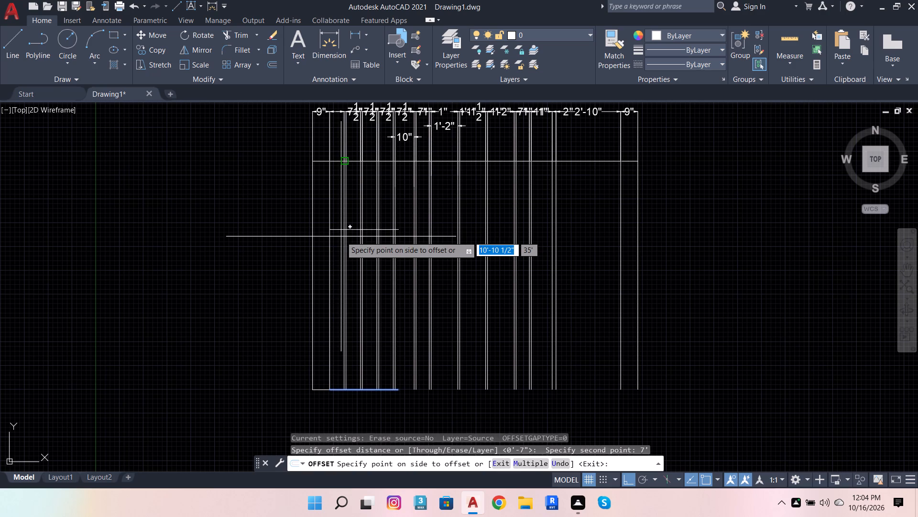
{"action": "scroll", "coordinate": [388, 226], "scroll_direction": "up", "scroll_amount": 2}
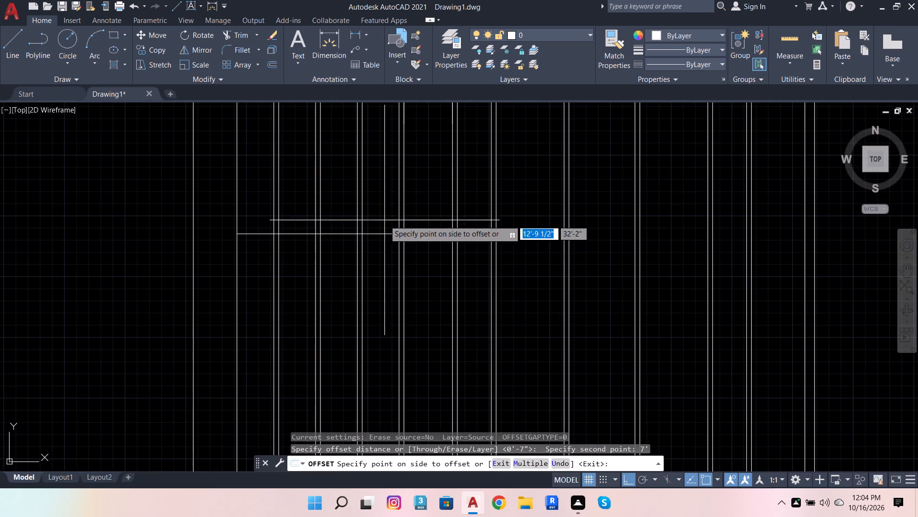
{"action": "left_click", "coordinate": [380, 213]}
{"action": "scroll", "coordinate": [399, 332], "scroll_direction": "down", "scroll_amount": 1}
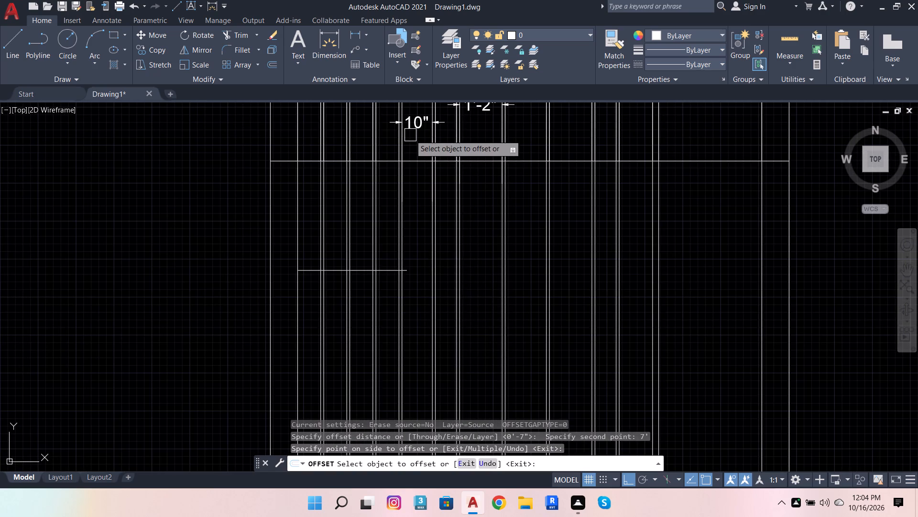
{"action": "key", "text": "Escape"}
{"action": "key", "text": "Escape"}
{"action": "key", "text": "Escape"}
{"action": "key", "text": "Escape"}
{"action": "key", "text": "Escape"}
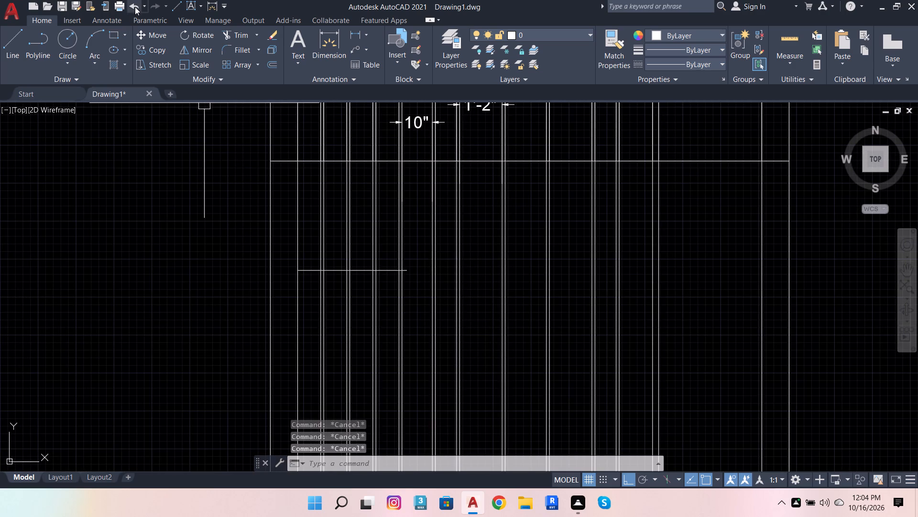
Draw a three-point arc from the offset line's left end through its last vertical-line pair, ending just beyond and below the line.
{"action": "left_click", "coordinate": [96, 39]}
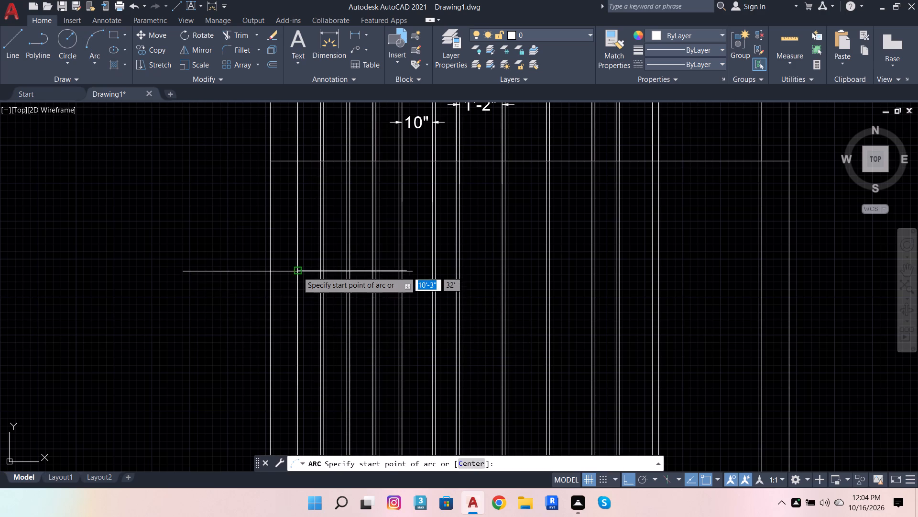
{"action": "left_click", "coordinate": [297, 270]}
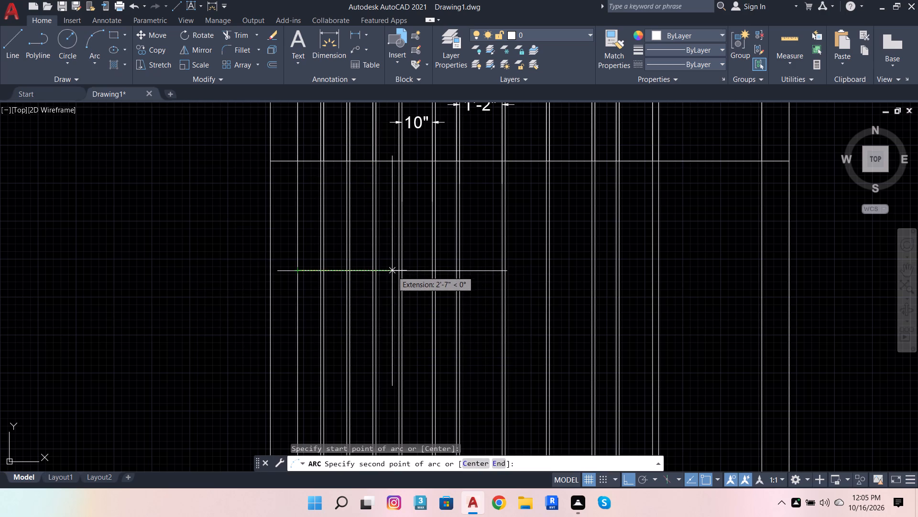
{"action": "scroll", "coordinate": [394, 271], "scroll_direction": "up", "scroll_amount": 2}
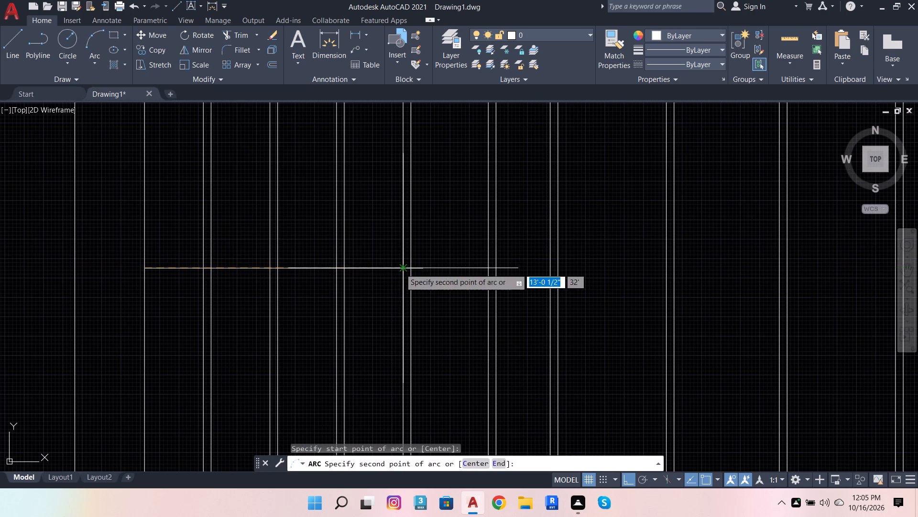
{"action": "left_click", "coordinate": [400, 269]}
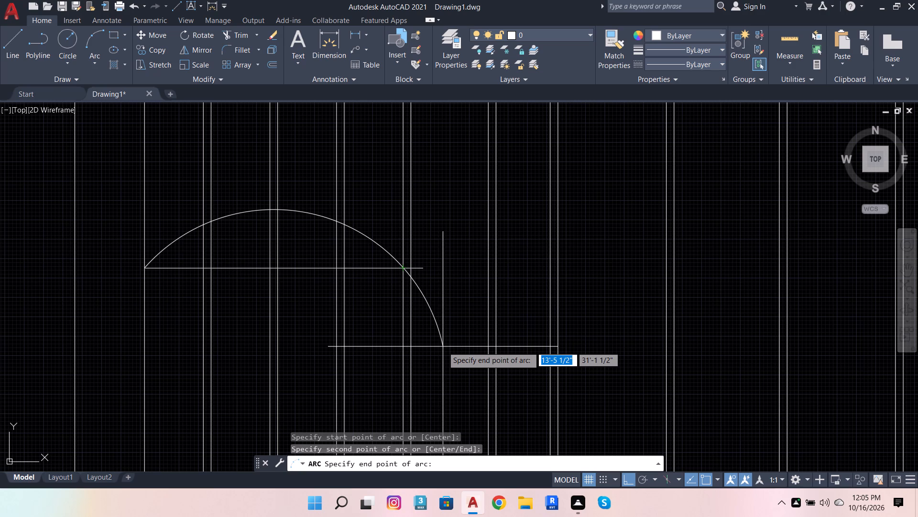
{"action": "left_click", "coordinate": [444, 339]}
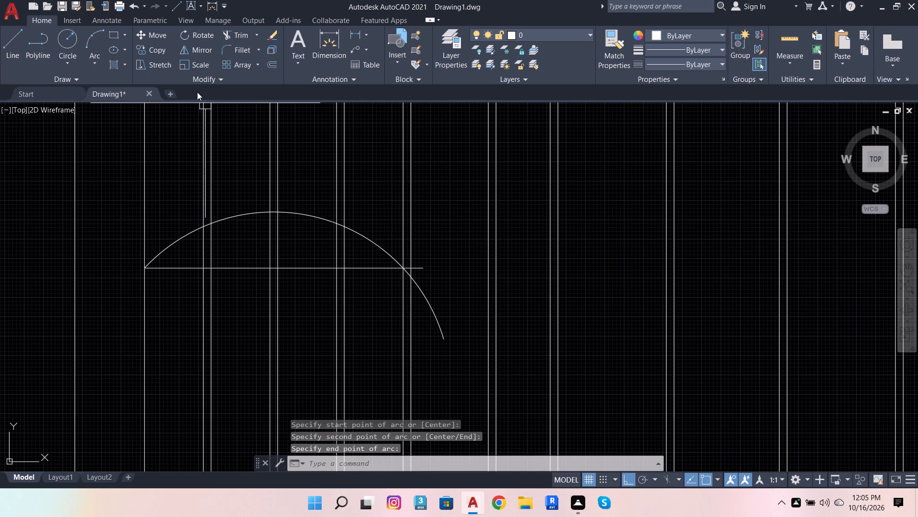
Trim the arc's tail back to the first line of the vertical pair at its right side.
{"action": "left_click", "coordinate": [241, 32]}
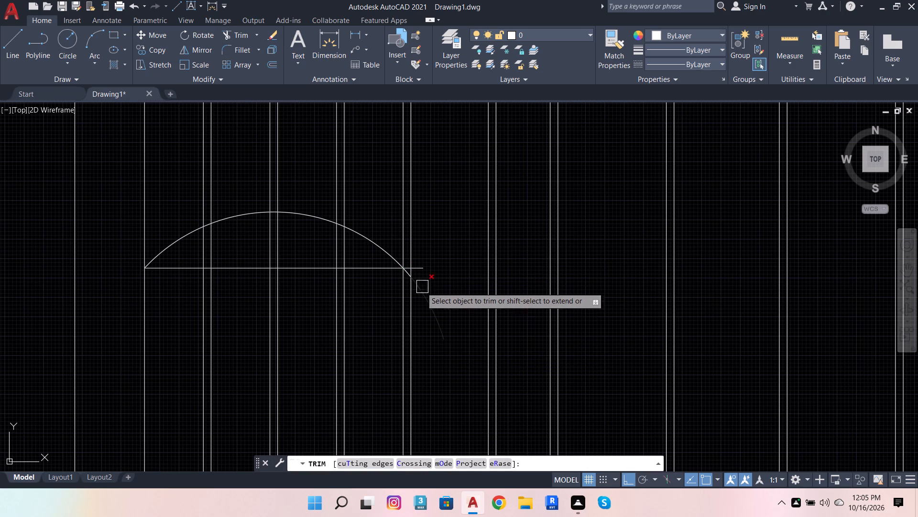
{"action": "scroll", "coordinate": [431, 295], "scroll_direction": "up", "scroll_amount": 1}
{"action": "left_click", "coordinate": [418, 300]}
{"action": "scroll", "coordinate": [388, 257], "scroll_direction": "up", "scroll_amount": 4}
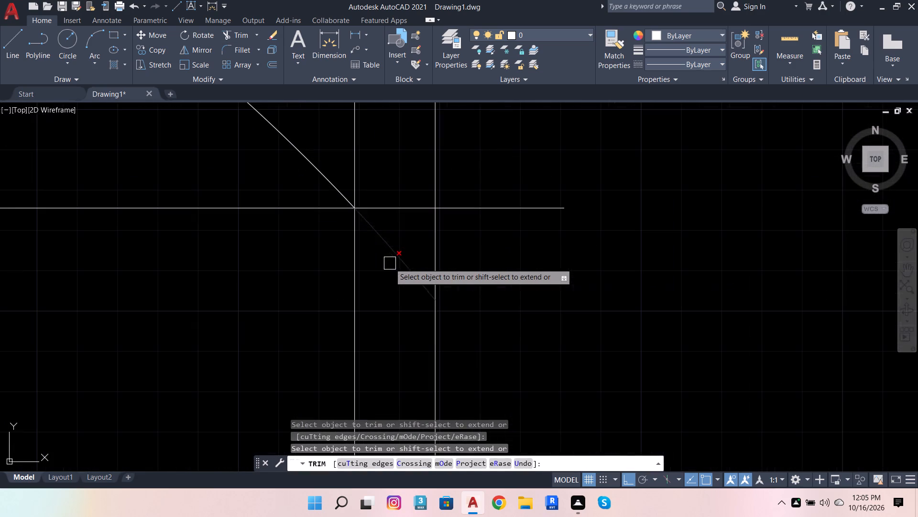
{"action": "left_click", "coordinate": [390, 251]}
{"action": "scroll", "coordinate": [447, 264], "scroll_direction": "down", "scroll_amount": 2}
{"action": "key", "text": "Escape"}
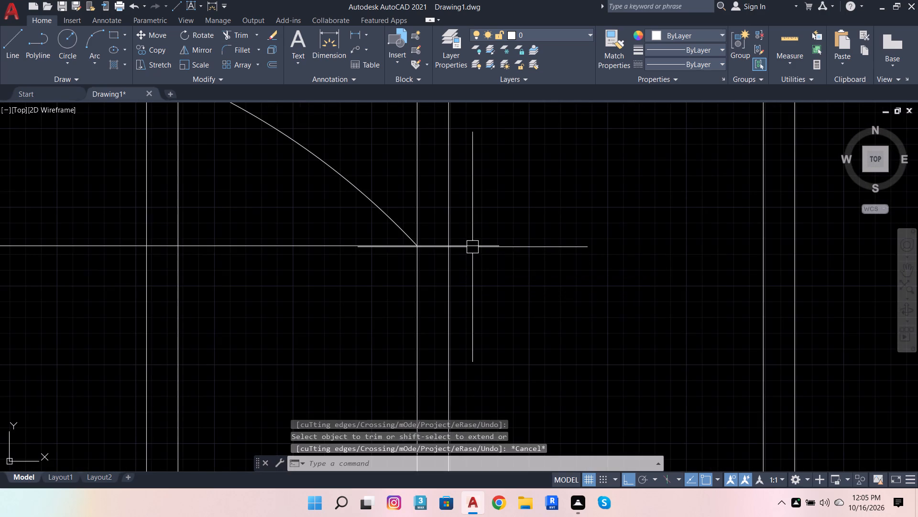
Delete the offset horizontal line beneath the arc.
{"action": "left_click", "coordinate": [472, 247]}
{"action": "key", "text": "Delete"}
{"action": "scroll", "coordinate": [530, 302], "scroll_direction": "down", "scroll_amount": 3}
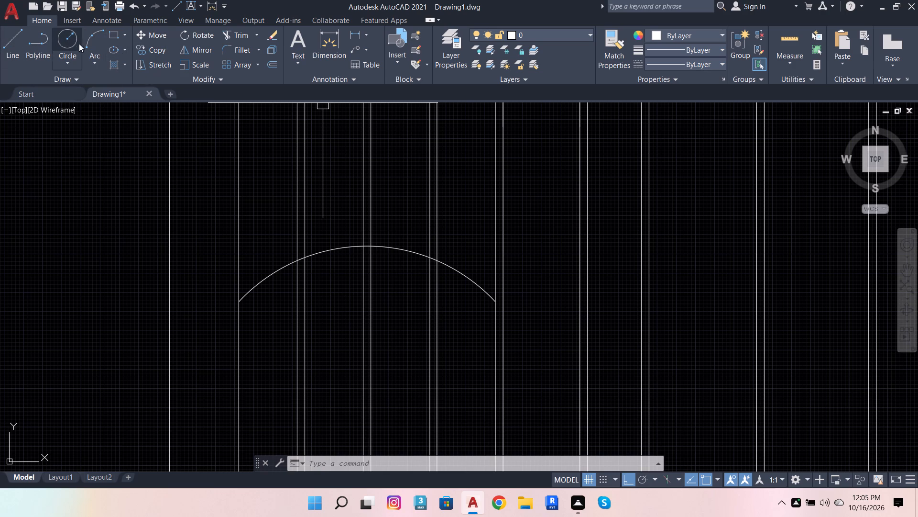
Trim away the three pairs of vertical lines below the arc to clear the arched opening.
{"action": "left_click", "coordinate": [237, 32]}
{"action": "scroll", "coordinate": [315, 169], "scroll_direction": "down", "scroll_amount": 2}
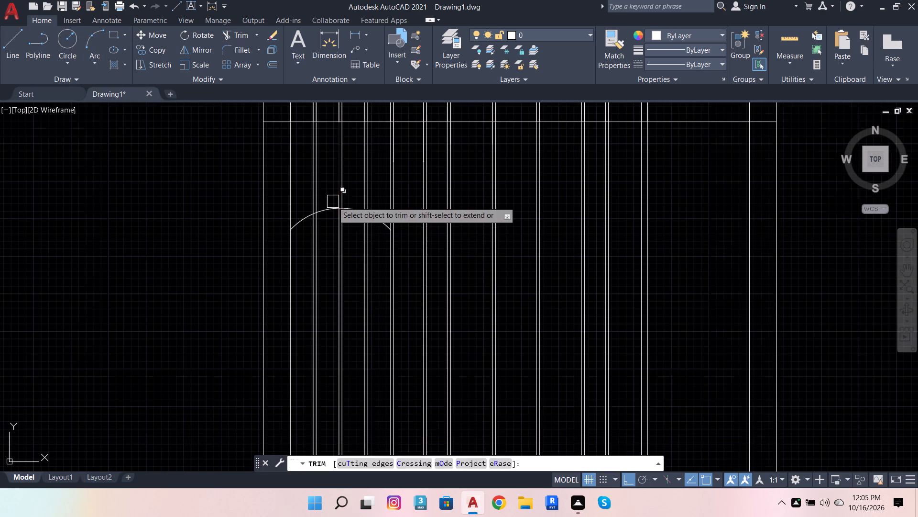
{"action": "left_click", "coordinate": [306, 297]}
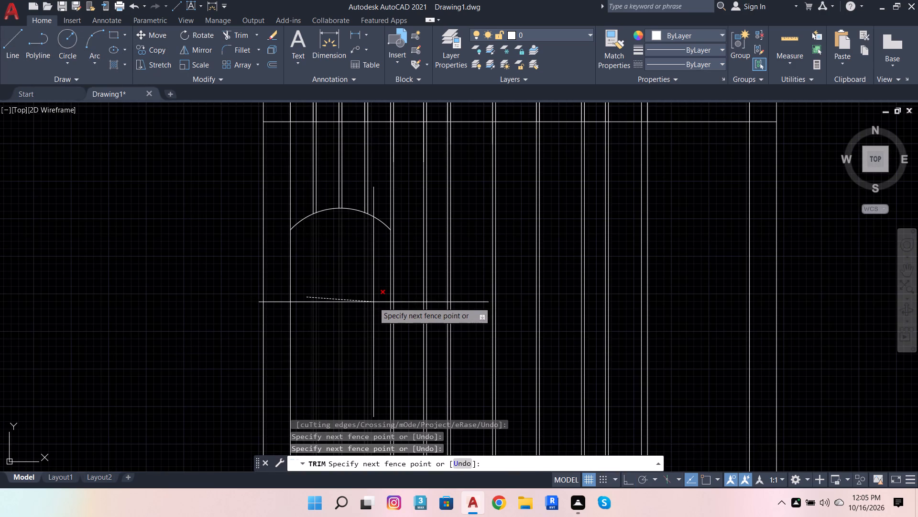
{"action": "left_click", "coordinate": [373, 302]}
{"action": "scroll", "coordinate": [383, 250], "scroll_direction": "up", "scroll_amount": 1}
{"action": "scroll", "coordinate": [450, 231], "scroll_direction": "down", "scroll_amount": 4}
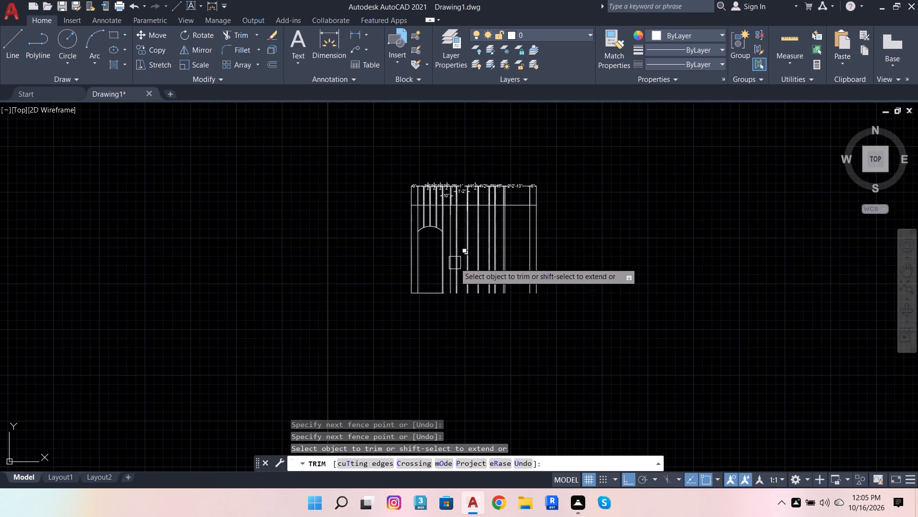
Trim the stub of the bottom line that extends past the vertical pair at the opening's right side.
{"action": "scroll", "coordinate": [454, 272], "scroll_direction": "up", "scroll_amount": 2}
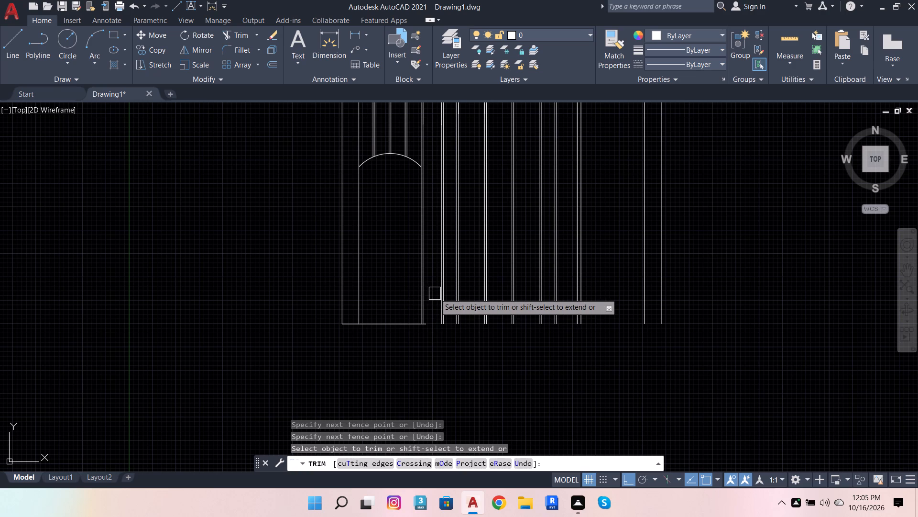
{"action": "scroll", "coordinate": [397, 277], "scroll_direction": "down", "scroll_amount": 1}
{"action": "scroll", "coordinate": [405, 313], "scroll_direction": "up", "scroll_amount": 1}
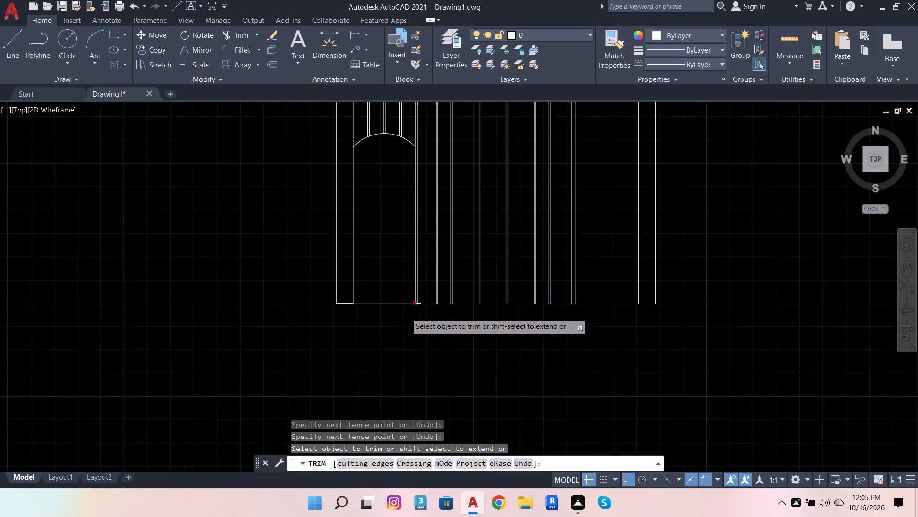
{"action": "scroll", "coordinate": [422, 303], "scroll_direction": "up", "scroll_amount": 2}
{"action": "left_click", "coordinate": [417, 308]}
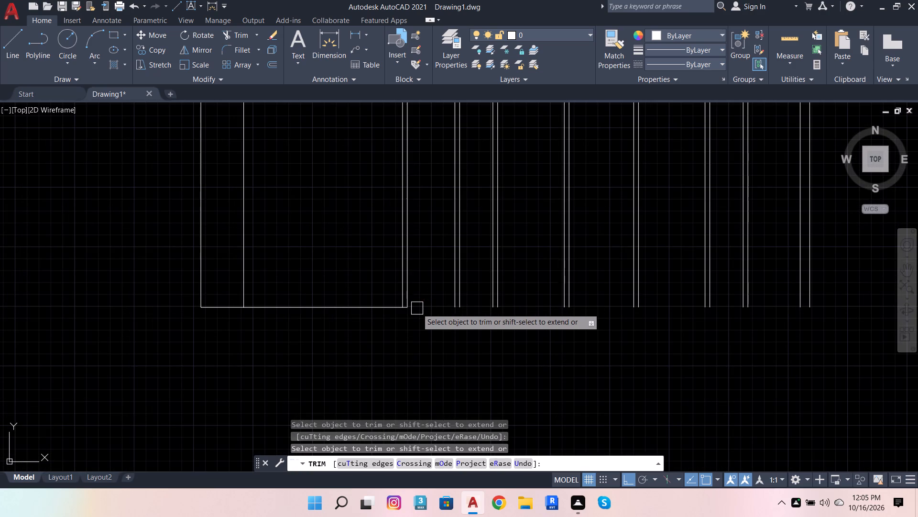
{"action": "scroll", "coordinate": [394, 344], "scroll_direction": "down", "scroll_amount": 2}
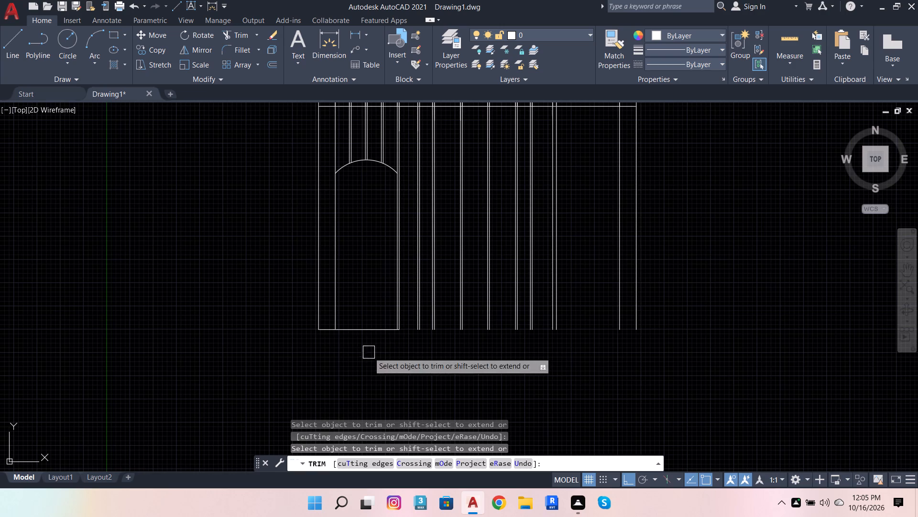
Draw a horizontal line from the arc's crown leftward past the outermost vertical line.
{"action": "scroll", "coordinate": [261, 374], "scroll_direction": "down", "scroll_amount": 2}
{"action": "scroll", "coordinate": [304, 321], "scroll_direction": "up", "scroll_amount": 4}
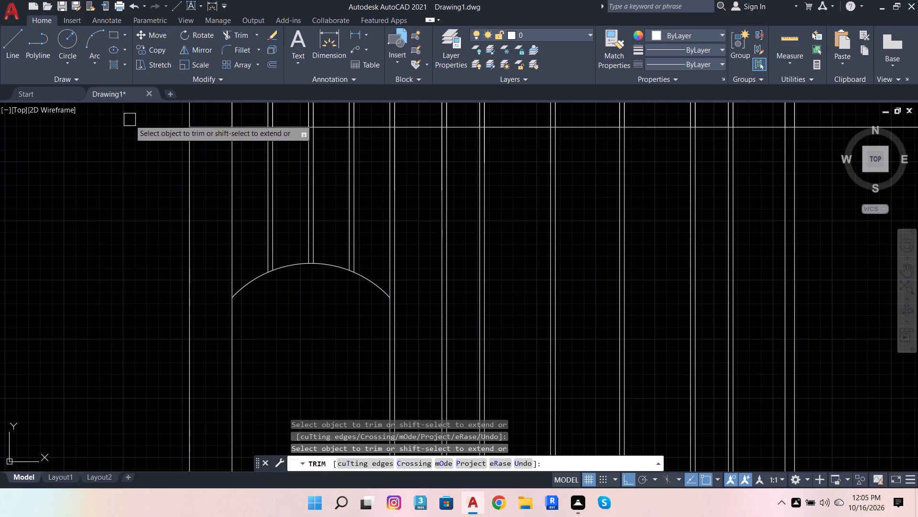
{"action": "left_click", "coordinate": [14, 37]}
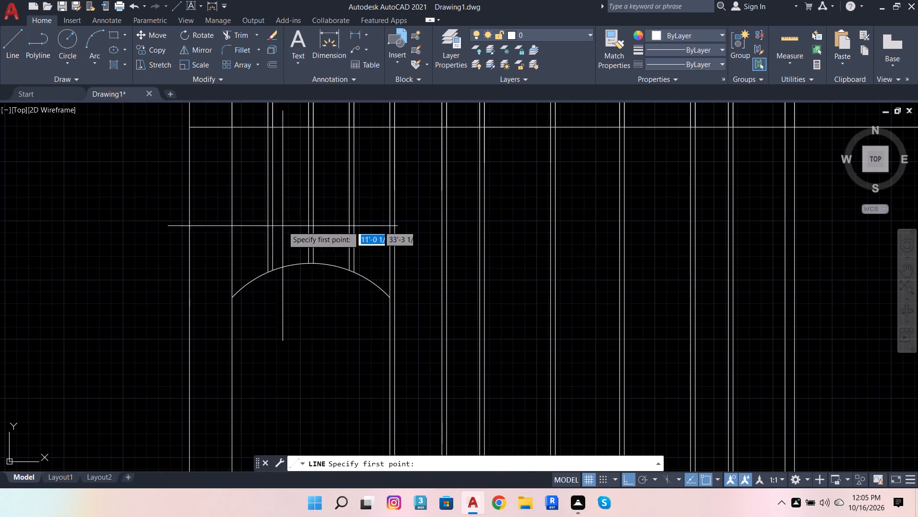
{"action": "scroll", "coordinate": [306, 240], "scroll_direction": "up", "scroll_amount": 3}
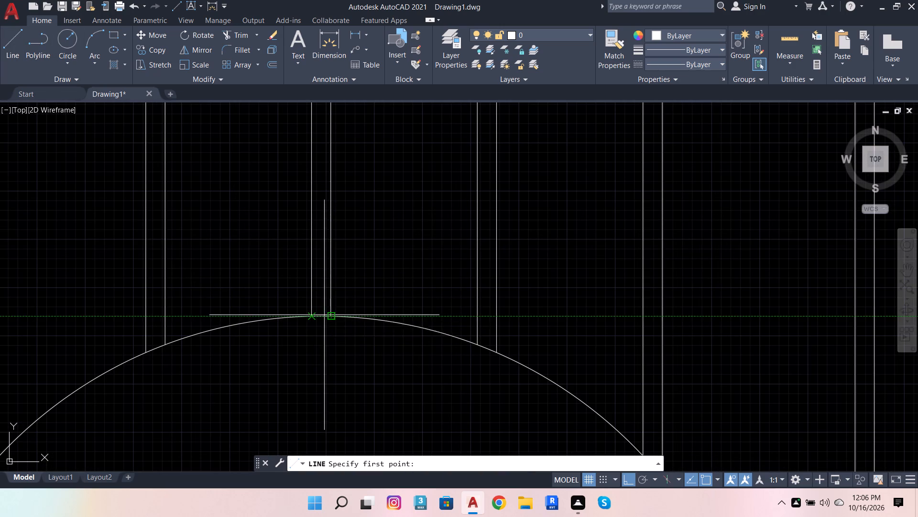
{"action": "scroll", "coordinate": [322, 315], "scroll_direction": "up", "scroll_amount": 3}
{"action": "left_click", "coordinate": [274, 320]}
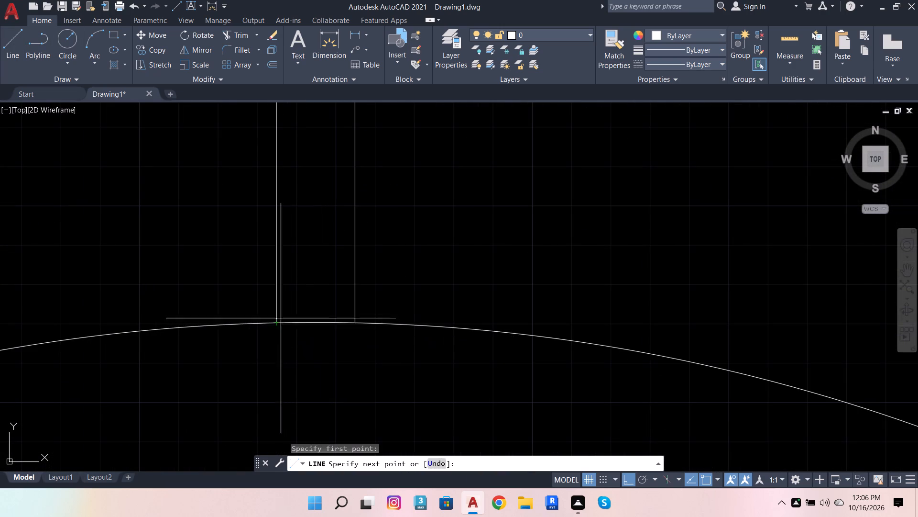
{"action": "scroll", "coordinate": [351, 318], "scroll_direction": "down", "scroll_amount": 6}
{"action": "left_click", "coordinate": [138, 323]}
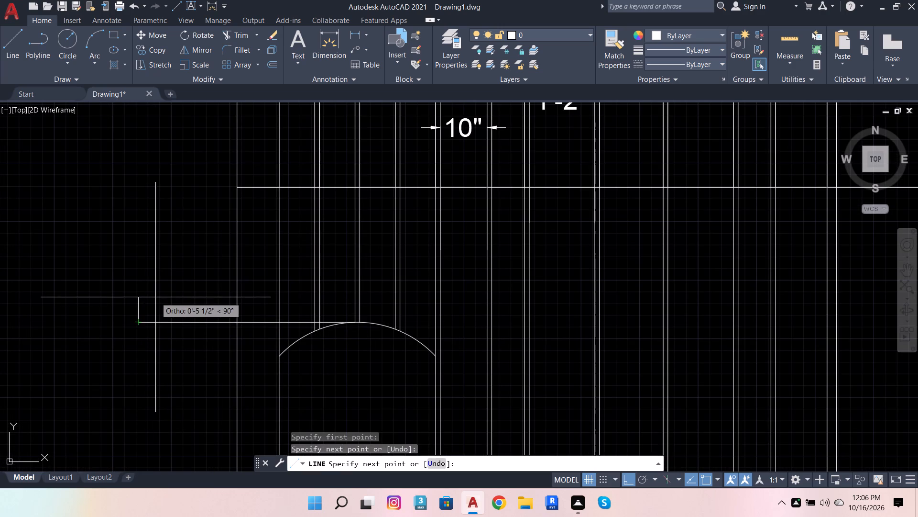
{"action": "key", "text": "space"}
Draw a horizontal line from the arc's crown rightward past the vertical pair bounding the opening.
{"action": "key", "text": "space"}
{"action": "key", "text": "space"}
{"action": "key", "text": "space"}
{"action": "key", "text": "space"}
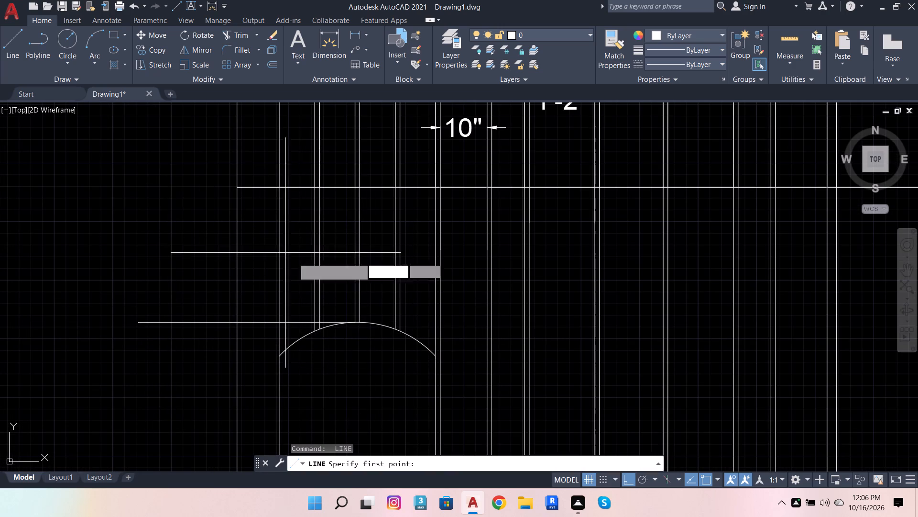
{"action": "left_click", "coordinate": [354, 320]}
{"action": "scroll", "coordinate": [444, 328], "scroll_direction": "up", "scroll_amount": 2}
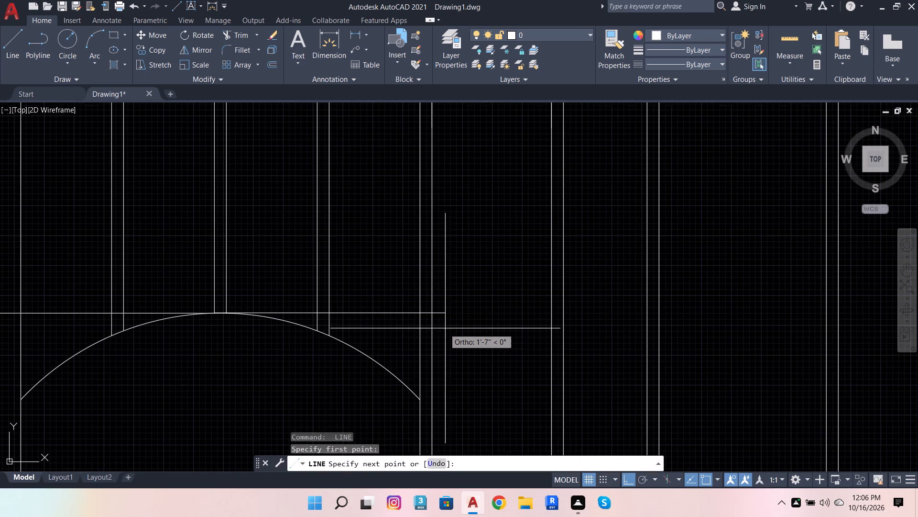
{"action": "left_click", "coordinate": [448, 328]}
Trim the crown-level line's right overhang back to the first line of the vertical pair bounding the opening.
{"action": "left_click", "coordinate": [236, 35]}
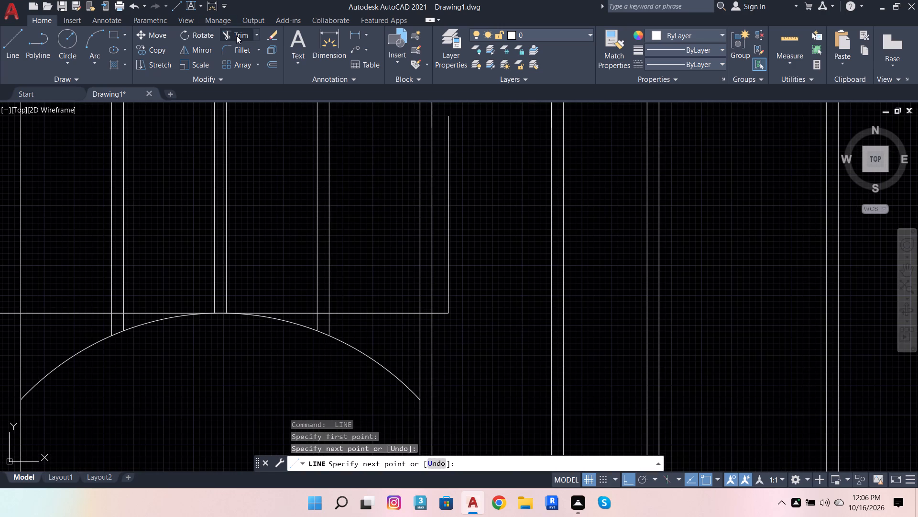
{"action": "scroll", "coordinate": [444, 313], "scroll_direction": "up", "scroll_amount": 1}
{"action": "left_click", "coordinate": [444, 313]}
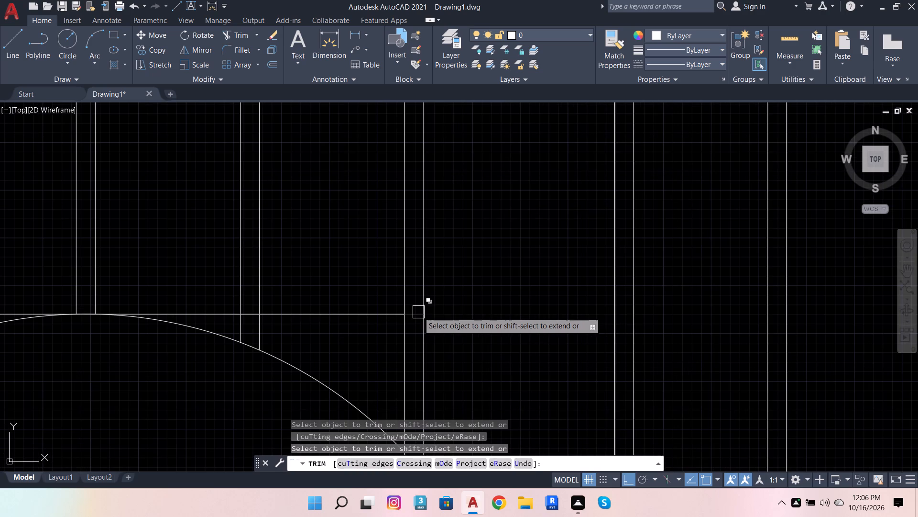
{"action": "left_click", "coordinate": [417, 312]}
{"action": "scroll", "coordinate": [508, 322], "scroll_direction": "down", "scroll_amount": 1}
{"action": "left_click", "coordinate": [499, 300]}
{"action": "scroll", "coordinate": [509, 298], "scroll_direction": "down", "scroll_amount": 3}
{"action": "left_click", "coordinate": [510, 300]}
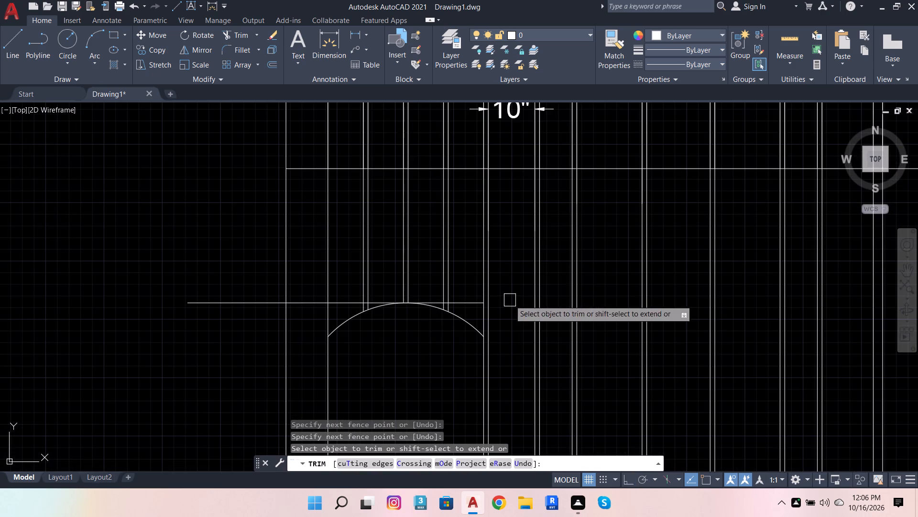
Trim the crown-level line's left overhang back to the arched opening's left vertical line.
{"action": "left_click", "coordinate": [300, 301]}
{"action": "left_click", "coordinate": [247, 304]}
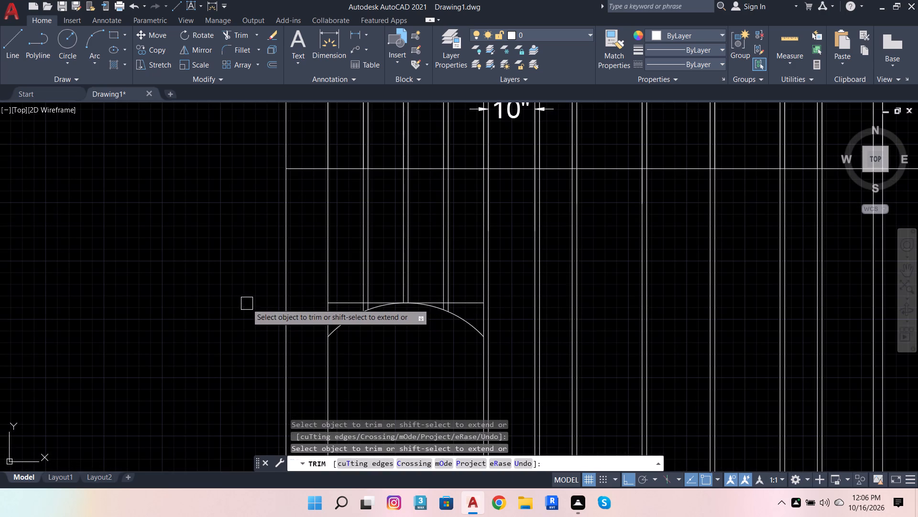
Draw a bottom line rightward from the outer foot of the opening's right vertical pair, with segments of 4.5" and 2'2".
{"action": "scroll", "coordinate": [376, 337], "scroll_direction": "down", "scroll_amount": 3}
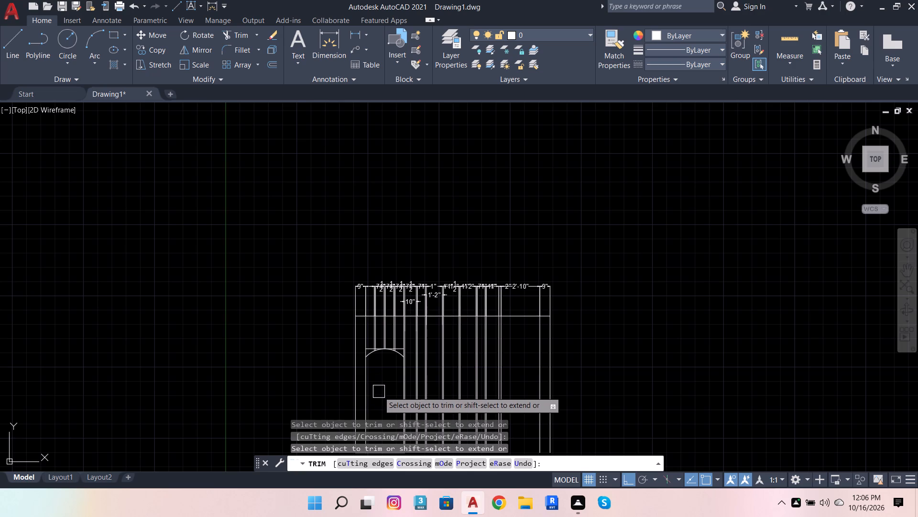
{"action": "scroll", "coordinate": [402, 371], "scroll_direction": "down", "scroll_amount": 1}
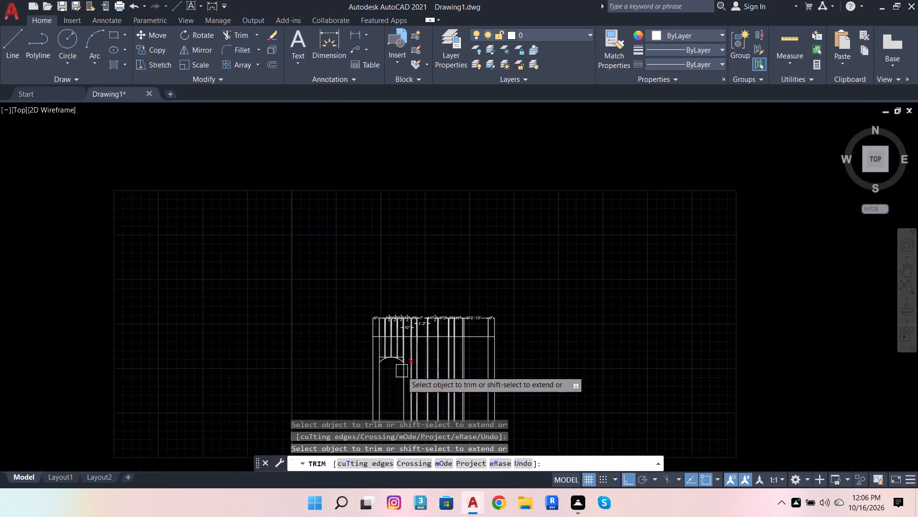
{"action": "scroll", "coordinate": [402, 371], "scroll_direction": "down", "scroll_amount": 2}
{"action": "scroll", "coordinate": [400, 399], "scroll_direction": "up", "scroll_amount": 3}
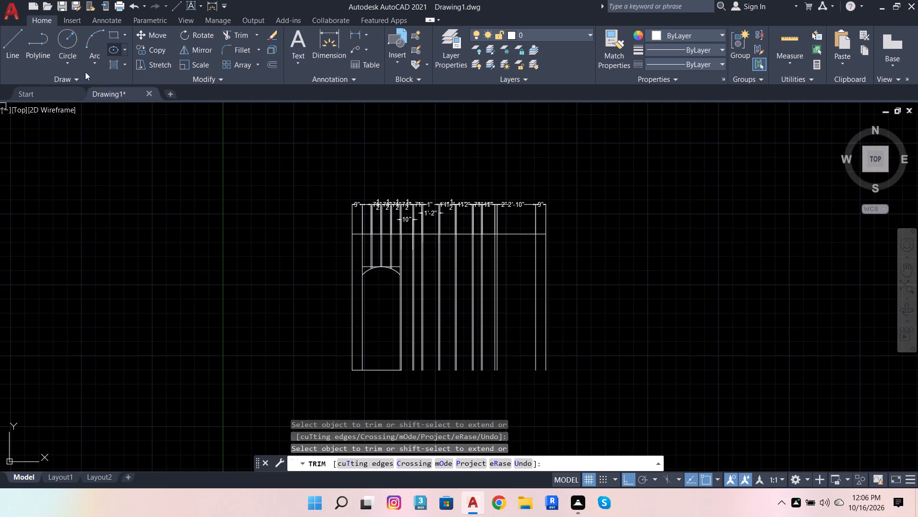
{"action": "left_click", "coordinate": [11, 42]}
{"action": "scroll", "coordinate": [414, 378], "scroll_direction": "up", "scroll_amount": 3}
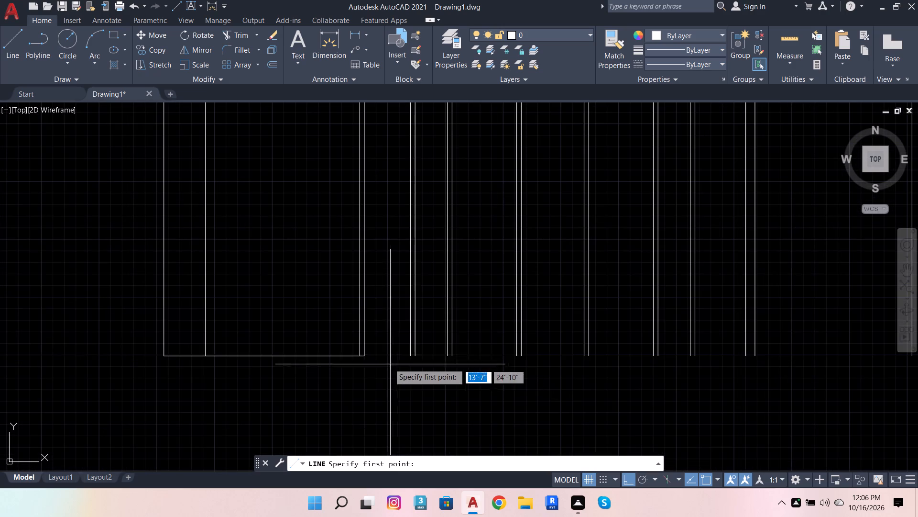
{"action": "left_click", "coordinate": [365, 356]}
{"action": "scroll", "coordinate": [376, 360], "scroll_direction": "down", "scroll_amount": 2}
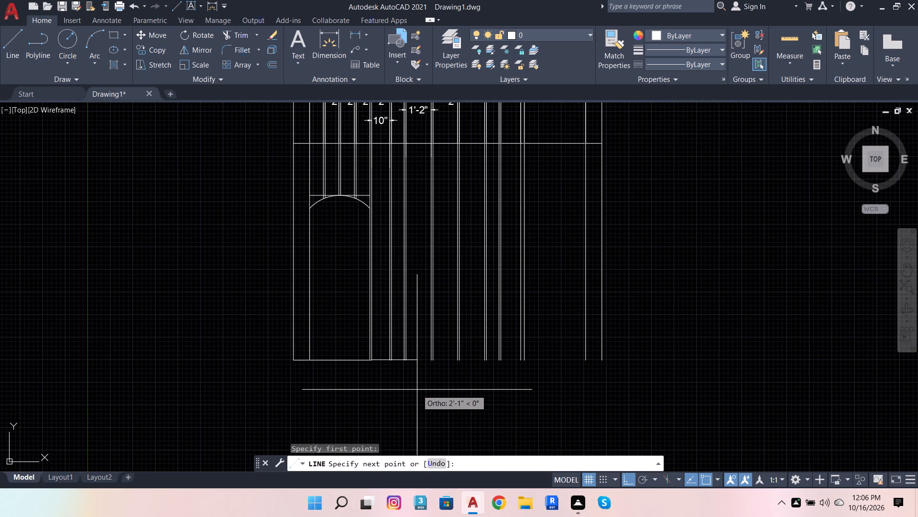
{"action": "key", "text": "4"}
{"action": "type", "text": ".5"}
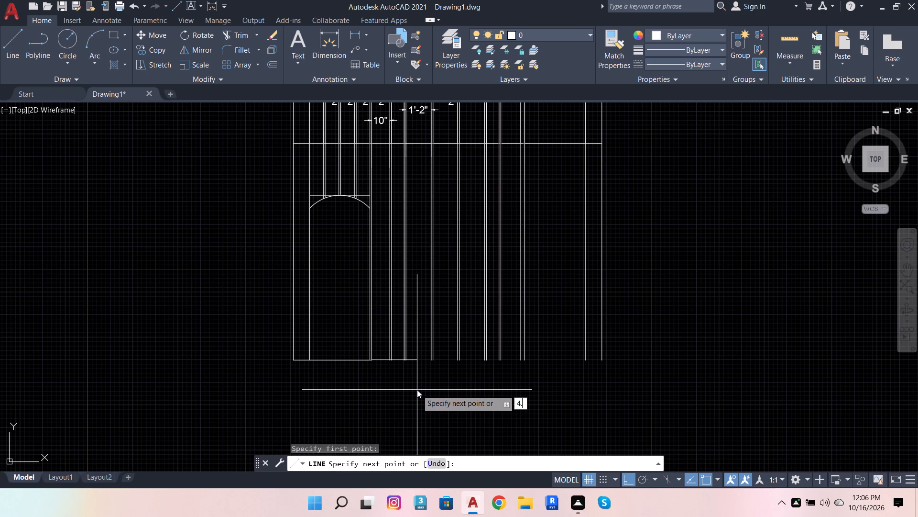
{"action": "key", "text": "Return"}
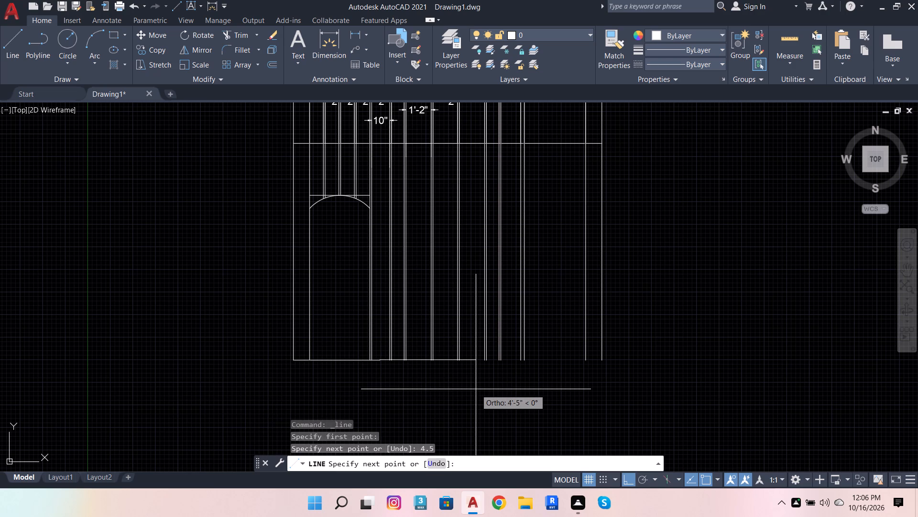
{"action": "type", "text": "2'"}
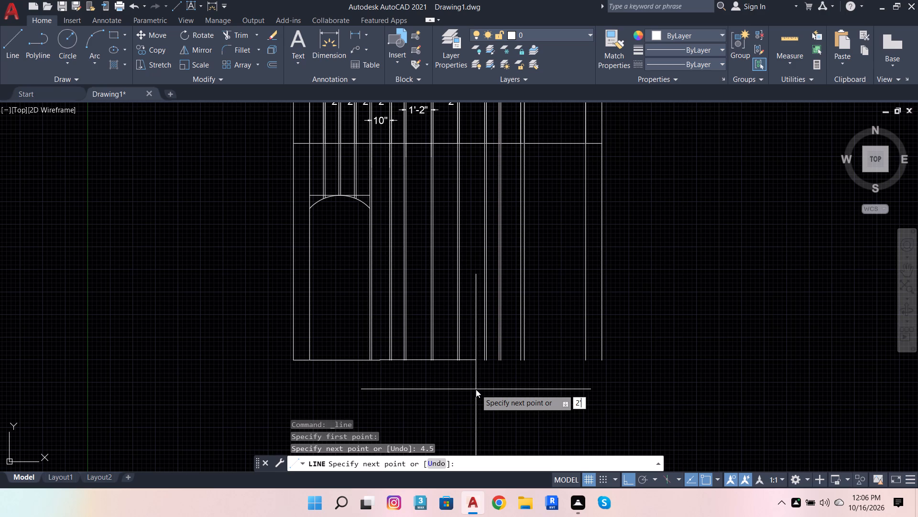
{"action": "key", "text": "2"}
{"action": "key", "text": "Return"}
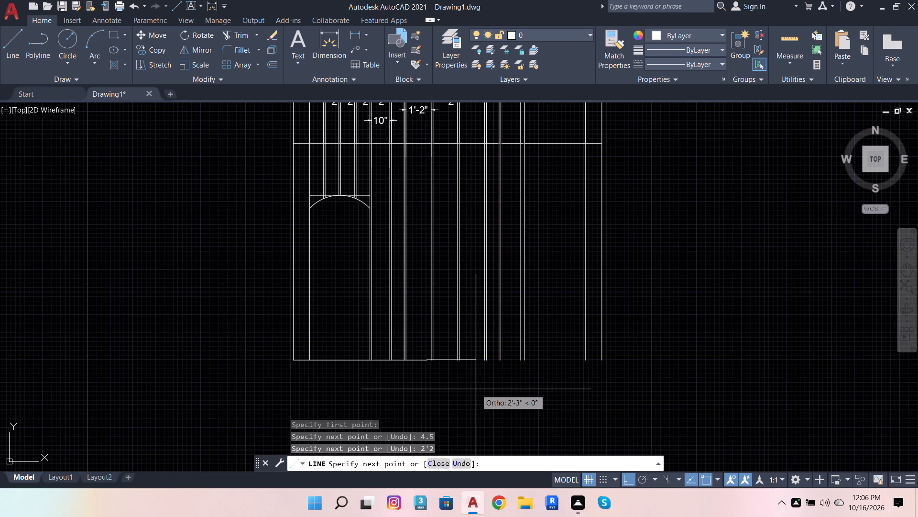
Continue the bottom line rightward with two more 2'2" segments and finish the line.
{"action": "scroll", "coordinate": [381, 375], "scroll_direction": "up", "scroll_amount": 3}
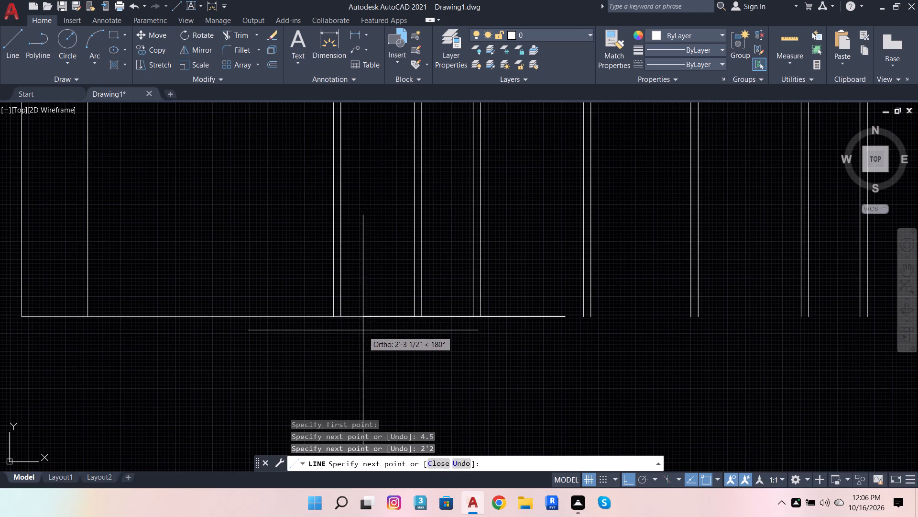
{"action": "scroll", "coordinate": [328, 349], "scroll_direction": "down", "scroll_amount": 3}
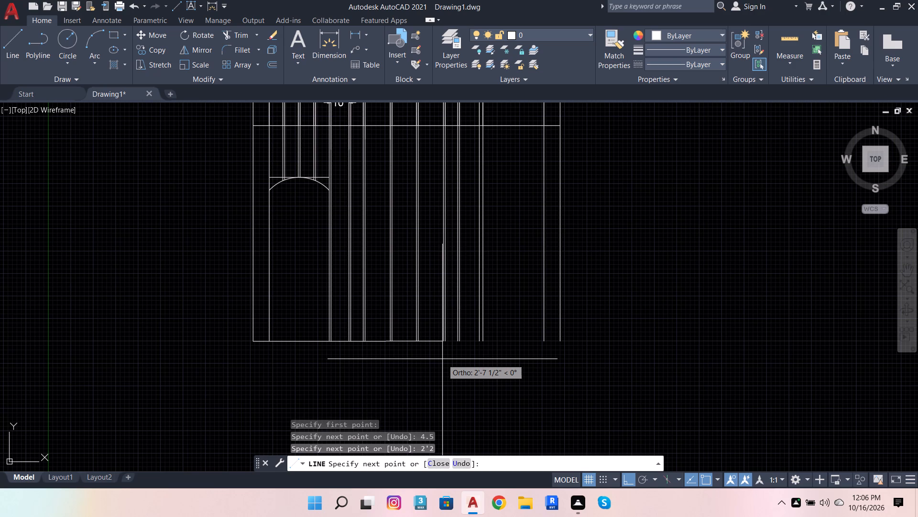
{"action": "key", "text": "2"}
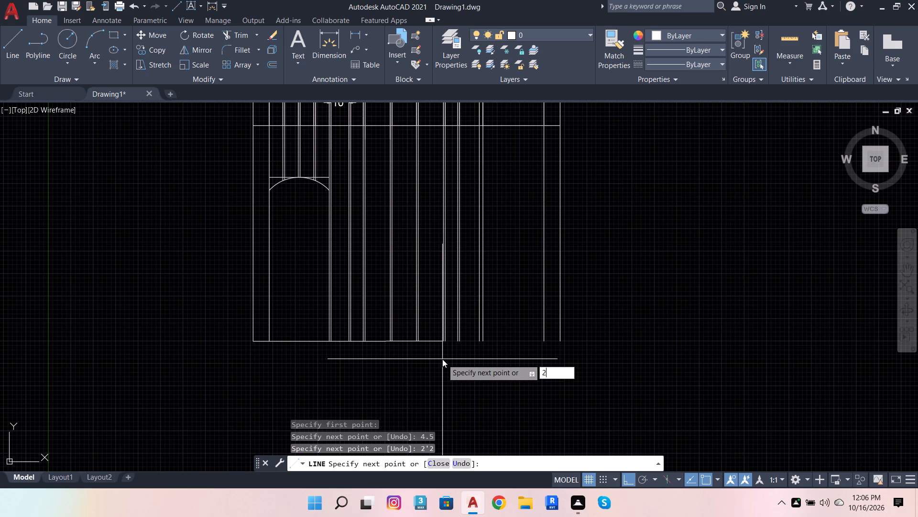
{"action": "type", "text": "'2"}
{"action": "key", "text": "Return"}
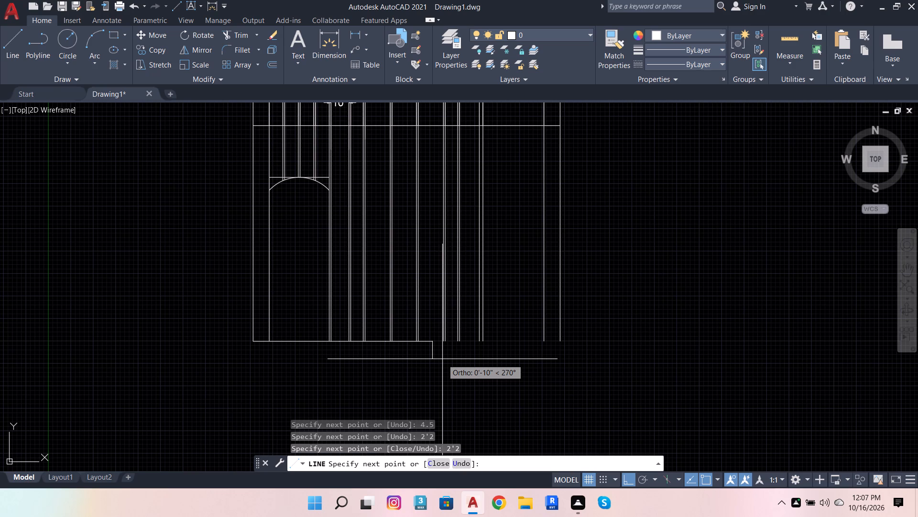
{"action": "type", "text": "2'2"}
{"action": "key", "text": "Return"}
{"action": "key", "text": "Return"}
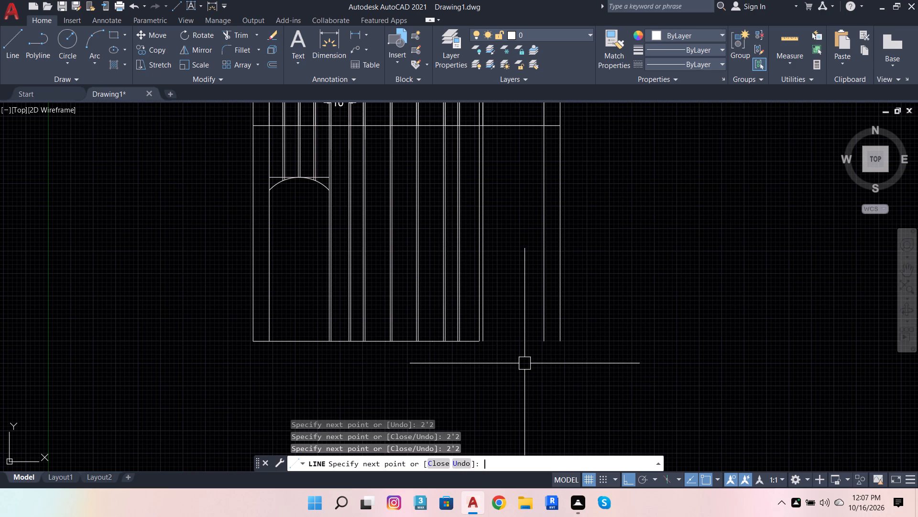
Draw the rest of the bottom line rightward with 2" and 2'10" segments, ending at the foot of the outermost right vertical line.
{"action": "scroll", "coordinate": [531, 356], "scroll_direction": "up", "scroll_amount": 1}
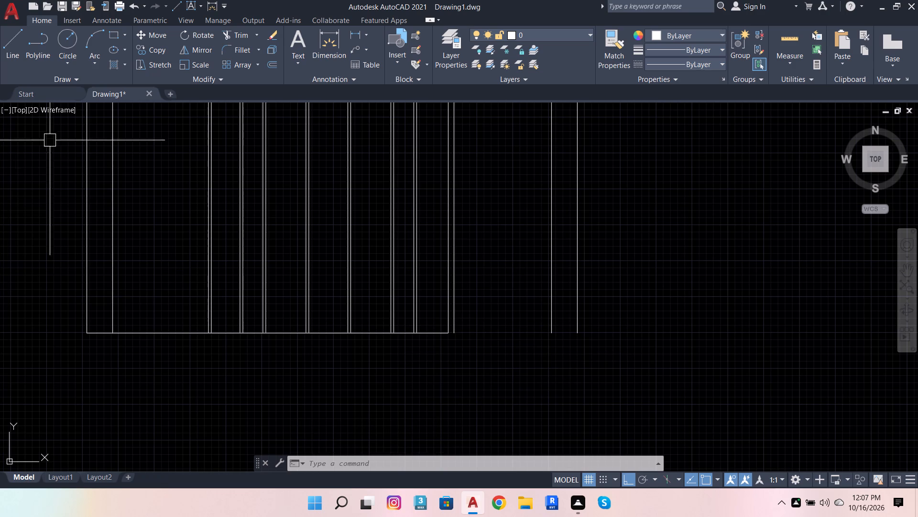
{"action": "left_click", "coordinate": [9, 40]}
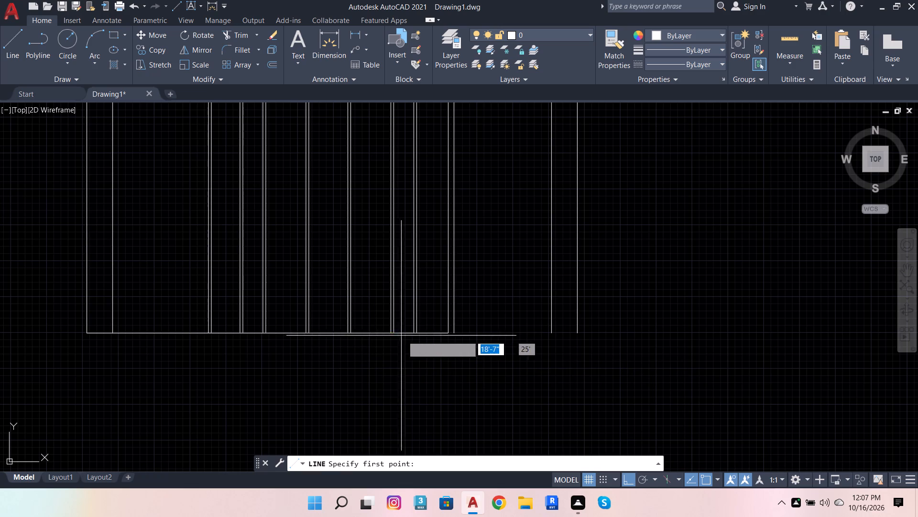
{"action": "left_click", "coordinate": [448, 334]}
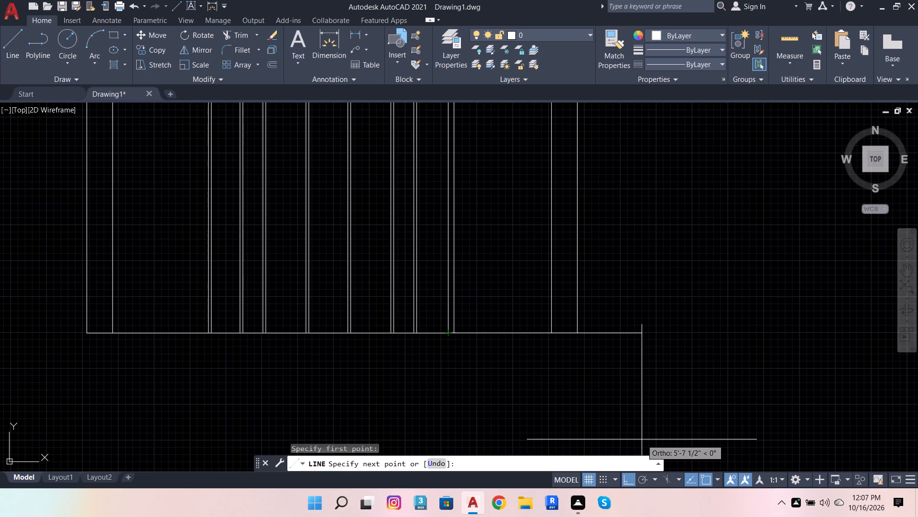
{"action": "key", "text": "2"}
{"action": "key", "text": "Return"}
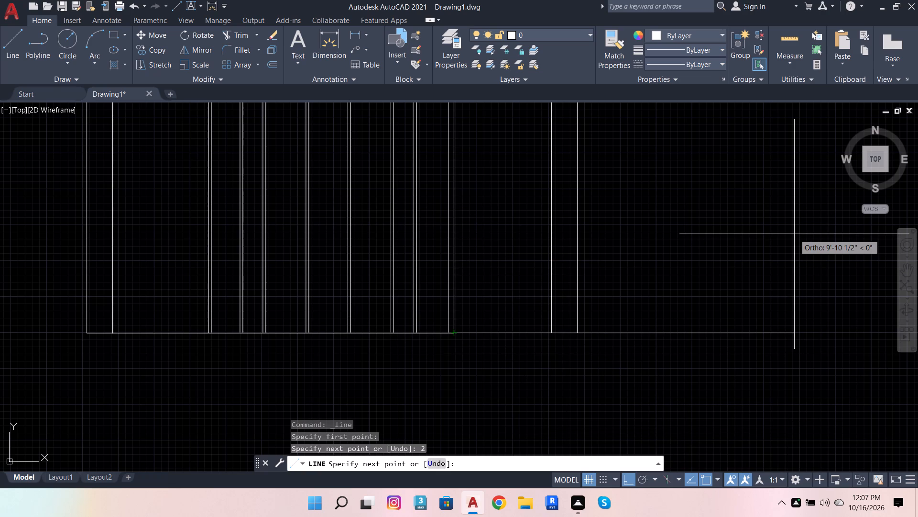
{"action": "type", "text": "2'"}
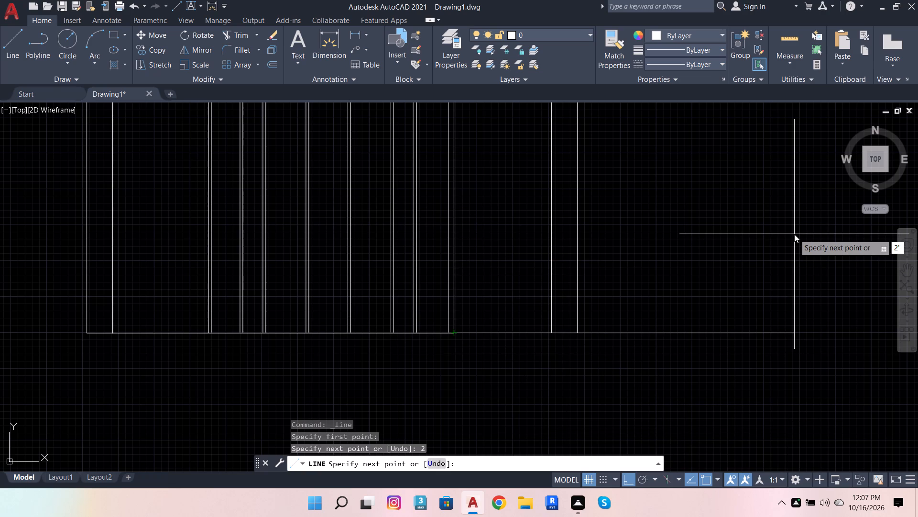
{"action": "type", "text": "10"}
{"action": "key", "text": "Return"}
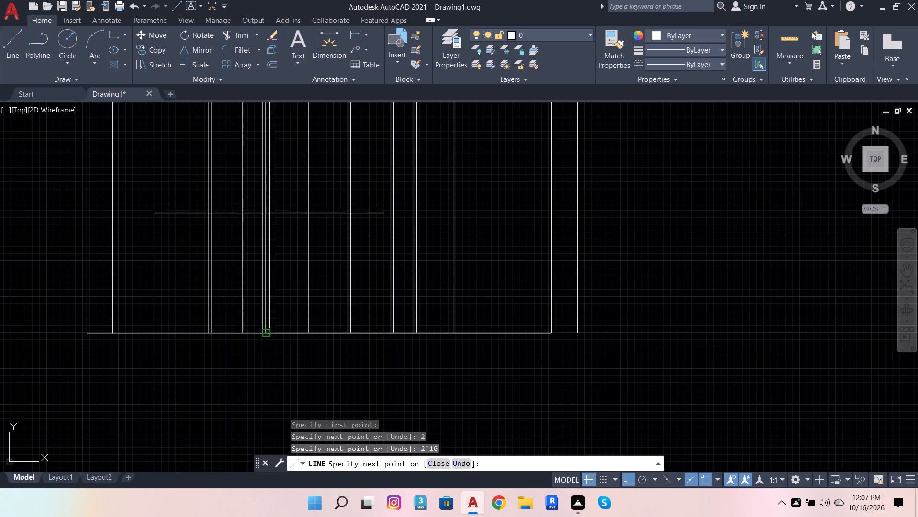
{"action": "scroll", "coordinate": [550, 327], "scroll_direction": "up", "scroll_amount": 1}
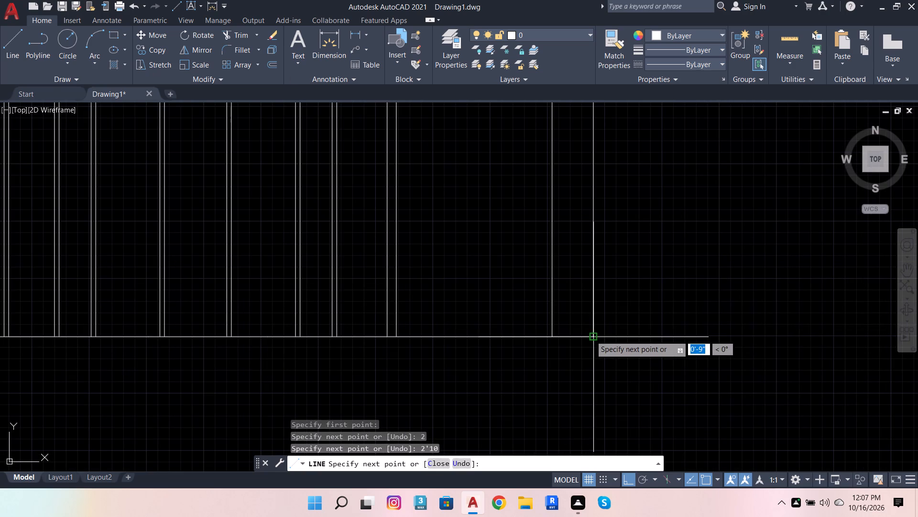
{"action": "left_click", "coordinate": [590, 336]}
{"action": "scroll", "coordinate": [627, 341], "scroll_direction": "down", "scroll_amount": 4}
{"action": "key", "text": "Escape"}
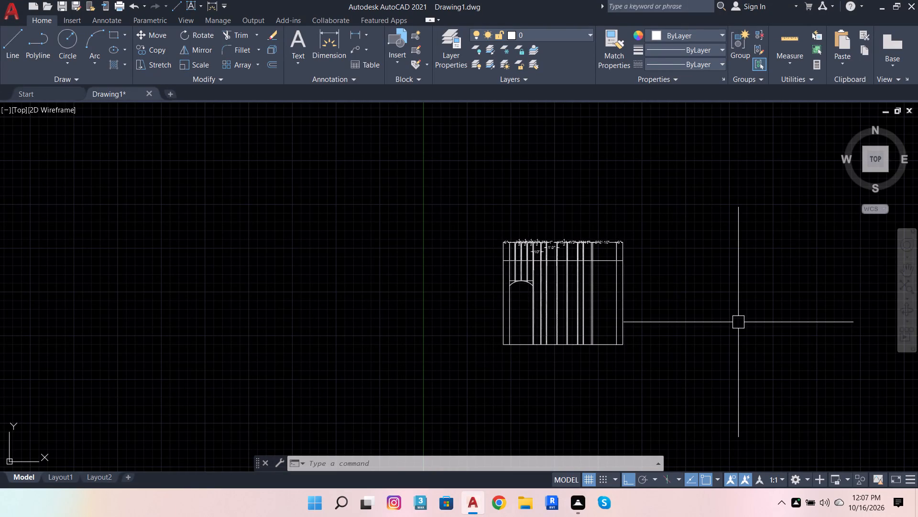
Offset the first 2'2" bottom segment right of the arched opening upward by 6".
{"action": "scroll", "coordinate": [697, 367], "scroll_direction": "down", "scroll_amount": 1}
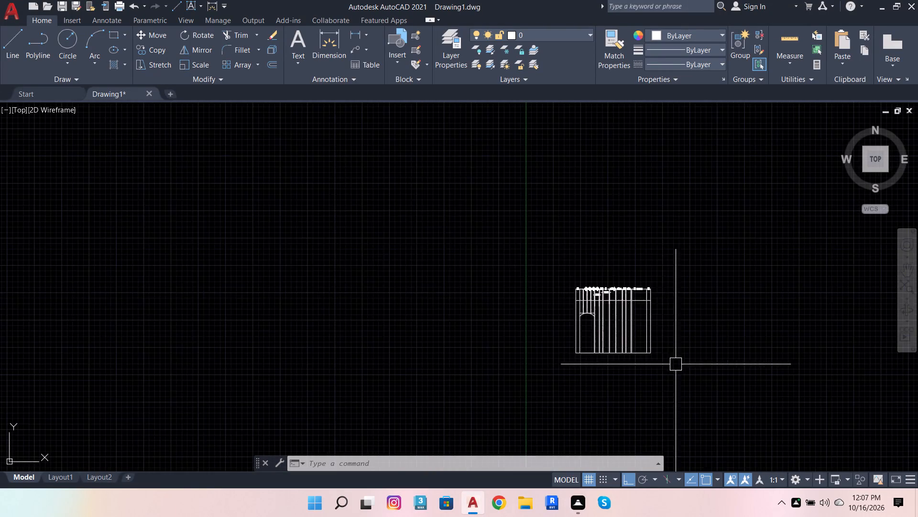
{"action": "scroll", "coordinate": [591, 361], "scroll_direction": "up", "scroll_amount": 3}
{"action": "scroll", "coordinate": [759, 317], "scroll_direction": "down", "scroll_amount": 2}
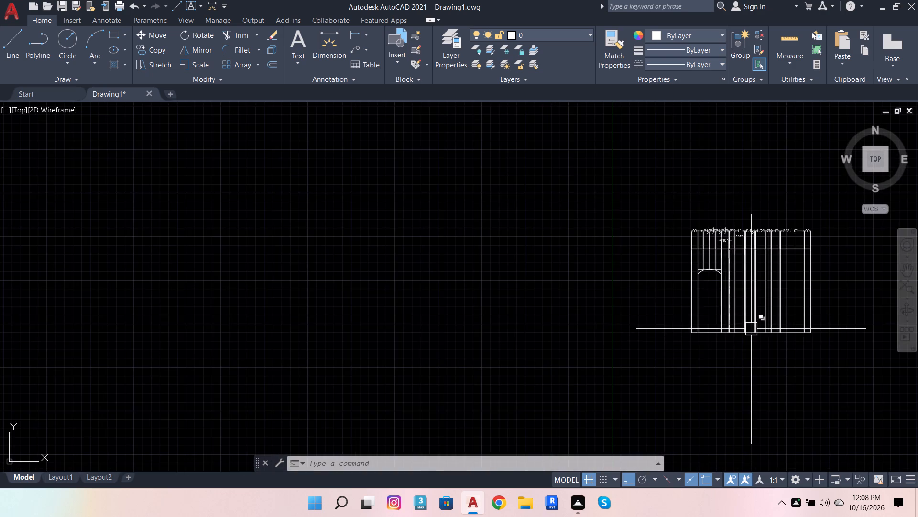
{"action": "scroll", "coordinate": [761, 335], "scroll_direction": "up", "scroll_amount": 3}
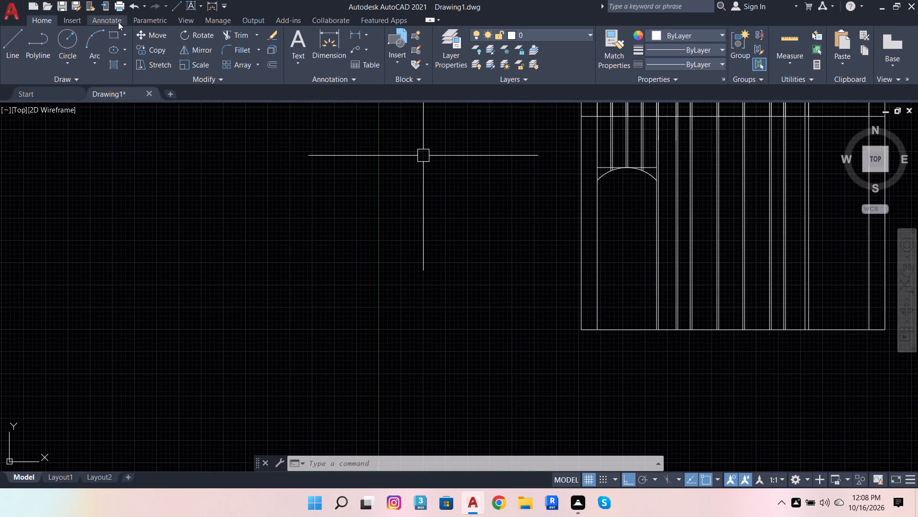
{"action": "left_click", "coordinate": [272, 62]}
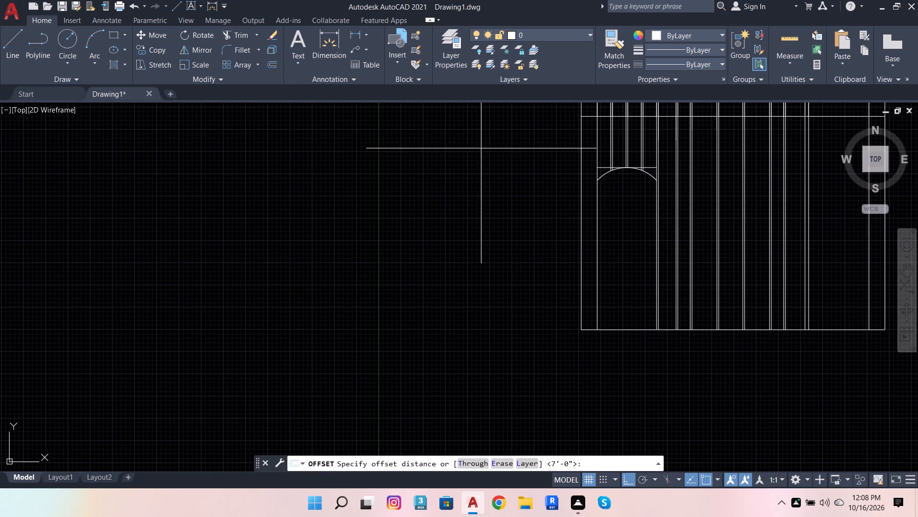
{"action": "scroll", "coordinate": [728, 350], "scroll_direction": "up", "scroll_amount": 1}
{"action": "scroll", "coordinate": [628, 291], "scroll_direction": "up", "scroll_amount": 2}
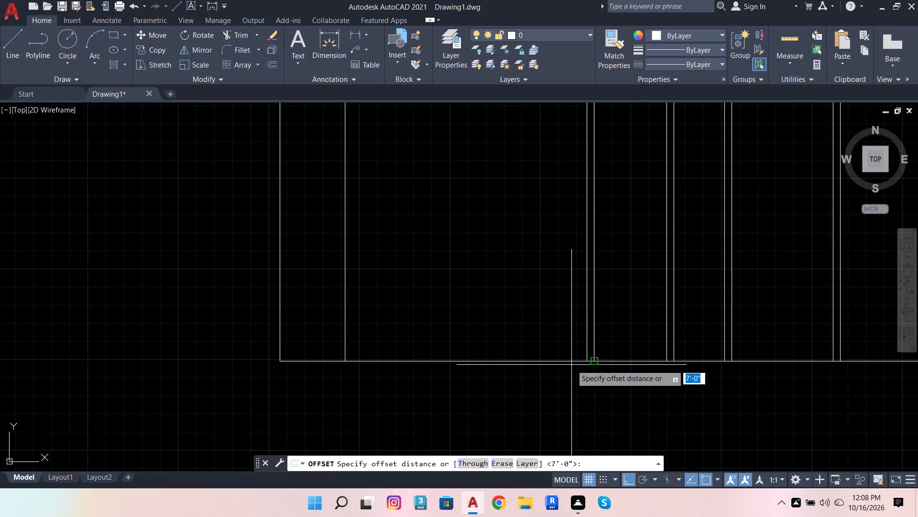
{"action": "left_click", "coordinate": [595, 359]}
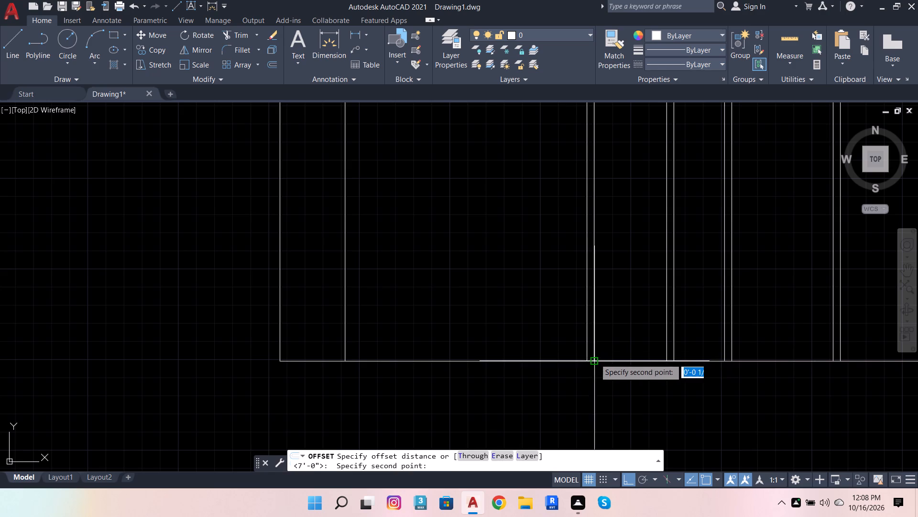
{"action": "scroll", "coordinate": [601, 342], "scroll_direction": "down", "scroll_amount": 4}
{"action": "scroll", "coordinate": [609, 326], "scroll_direction": "up", "scroll_amount": 3}
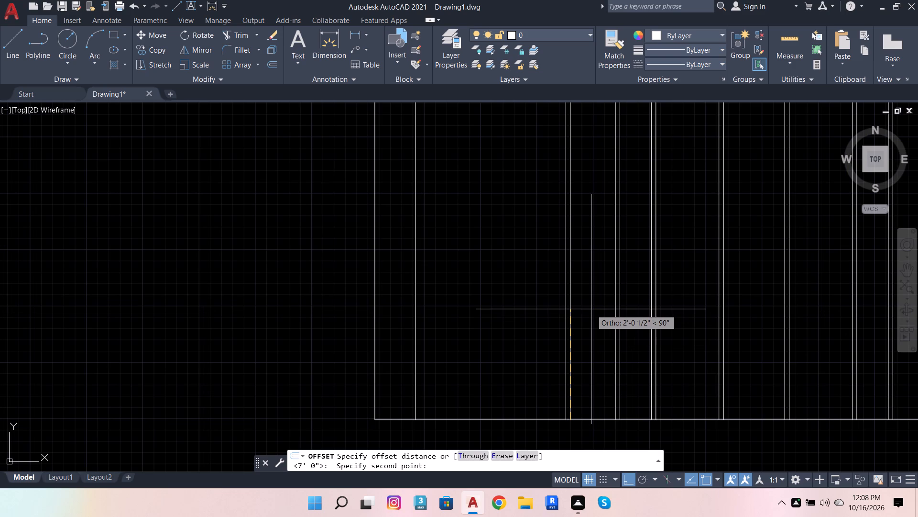
{"action": "key", "text": "6"}
{"action": "key", "text": "Return"}
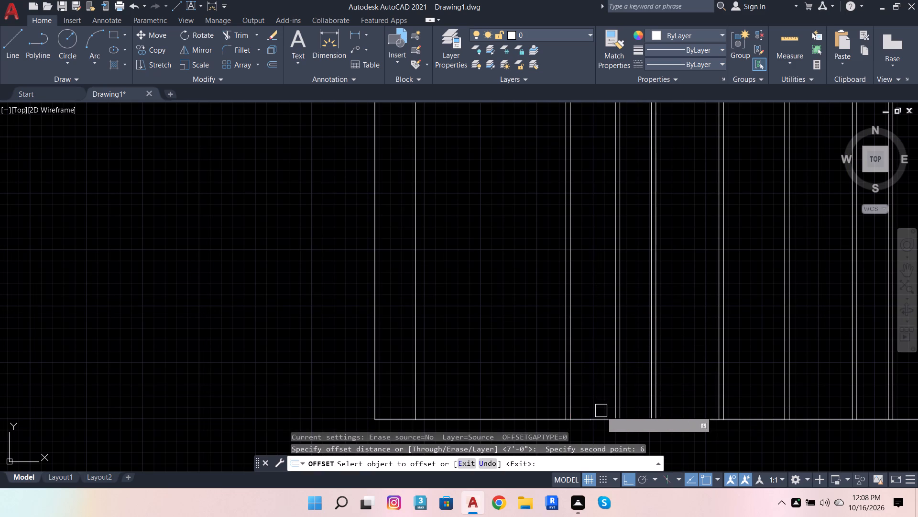
{"action": "left_click", "coordinate": [584, 371]}
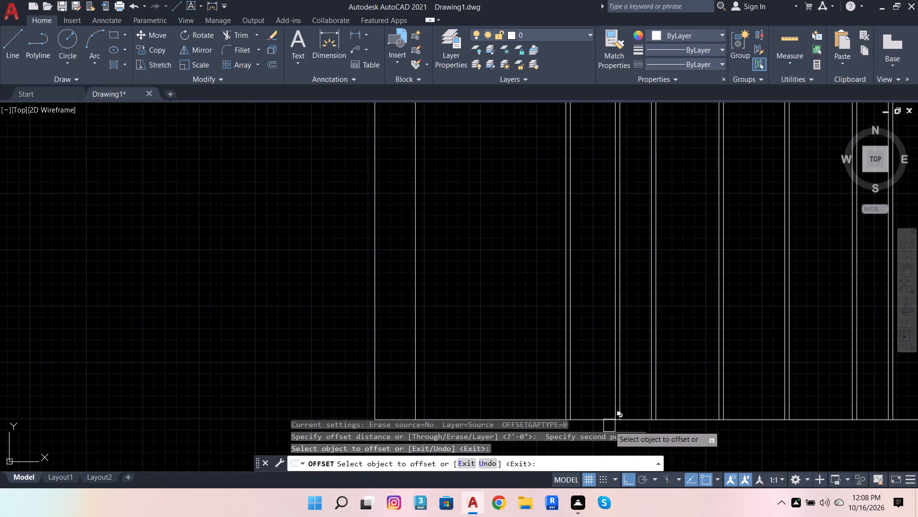
{"action": "scroll", "coordinate": [608, 425], "scroll_direction": "up", "scroll_amount": 3}
{"action": "left_click", "coordinate": [595, 412]}
{"action": "left_click", "coordinate": [586, 383]}
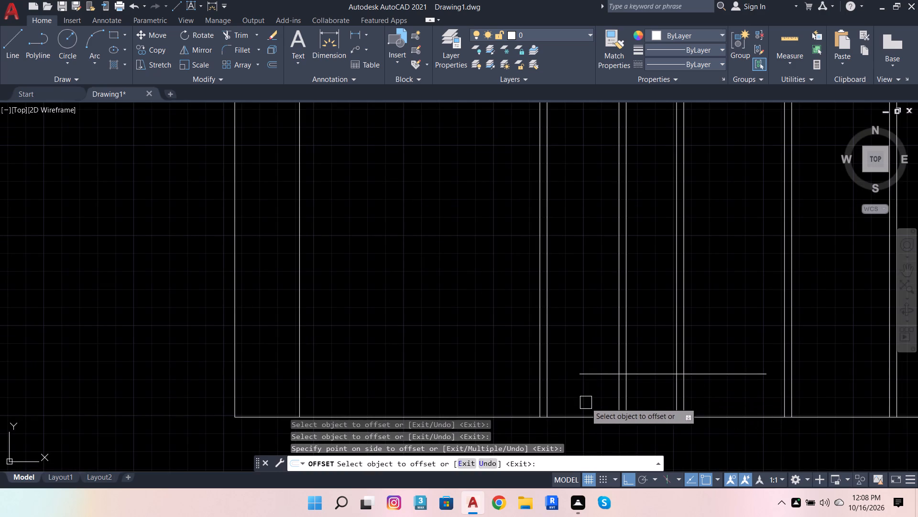
Offset the 4.5" segment and the second and third 2'2" segments of the bottom line upward by 6".
{"action": "left_click", "coordinate": [561, 414]}
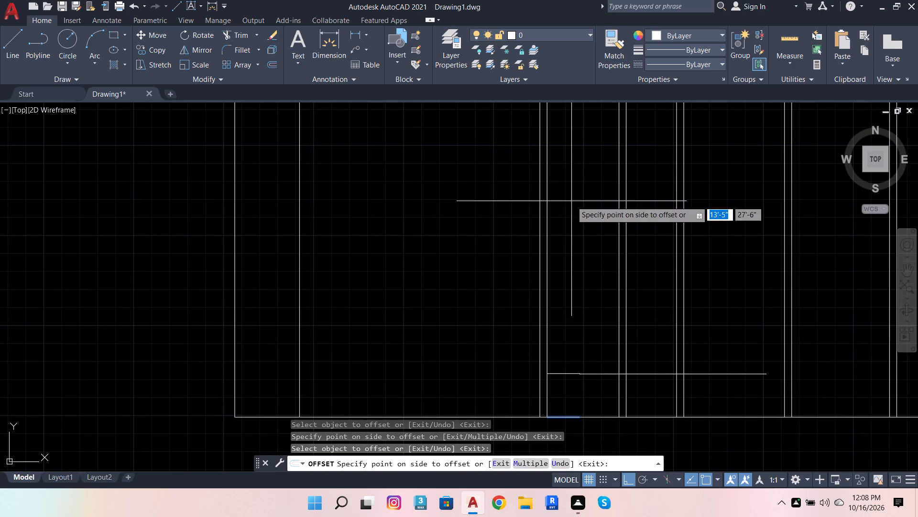
{"action": "left_click", "coordinate": [601, 182]}
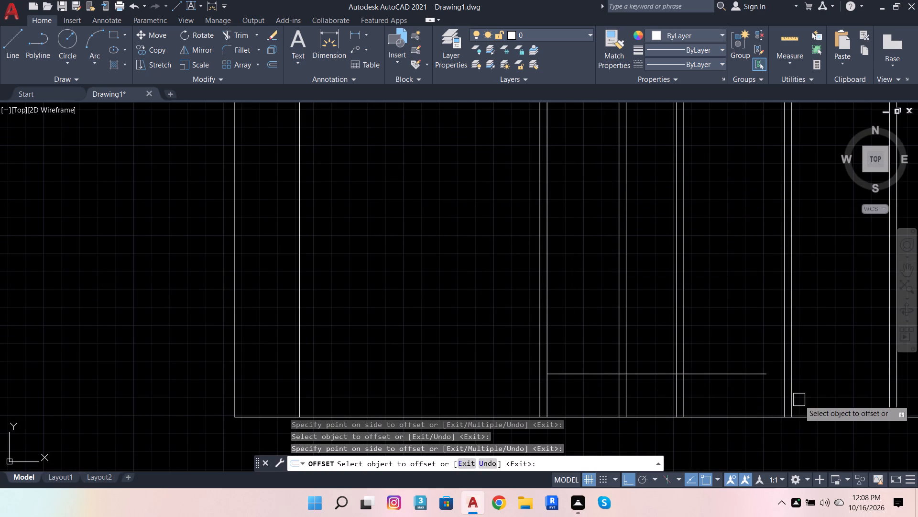
{"action": "left_click_drag", "start_coordinate": [803, 422], "coordinate": [807, 415]}
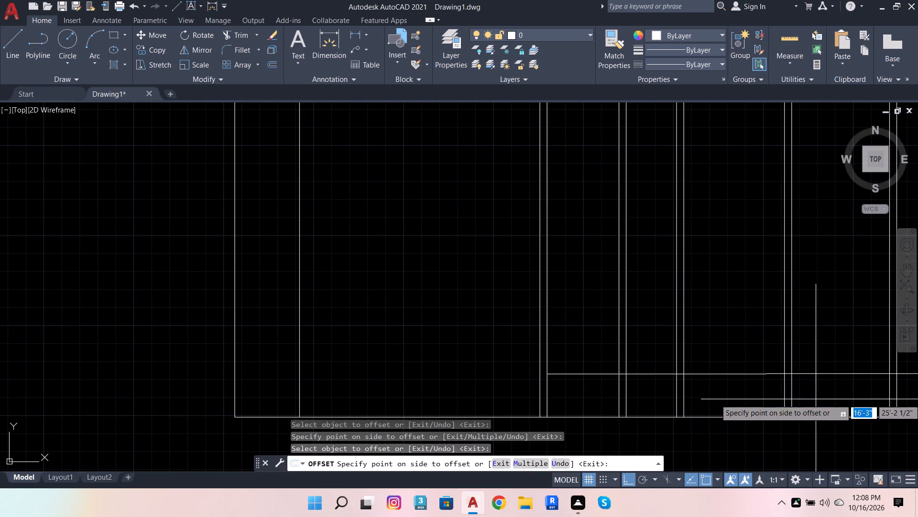
{"action": "left_click", "coordinate": [815, 393]}
{"action": "scroll", "coordinate": [653, 407], "scroll_direction": "down", "scroll_amount": 3}
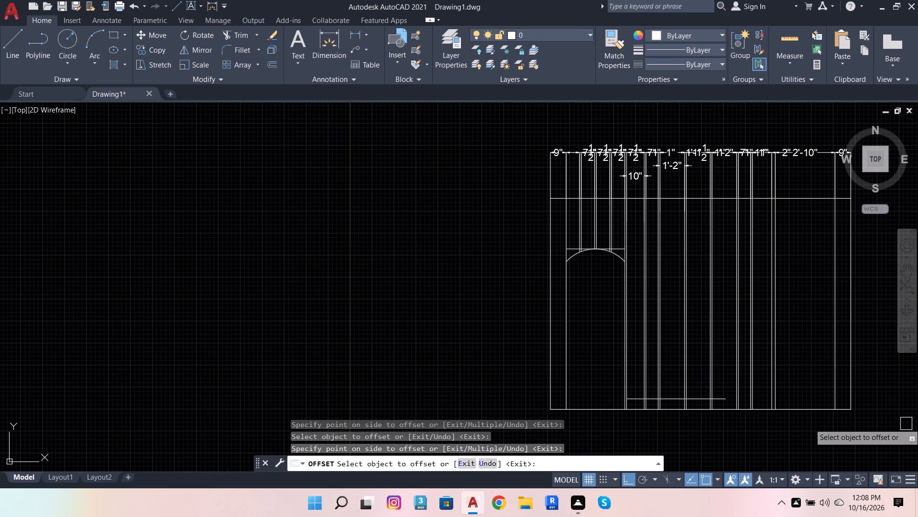
{"action": "scroll", "coordinate": [757, 411], "scroll_direction": "up", "scroll_amount": 2}
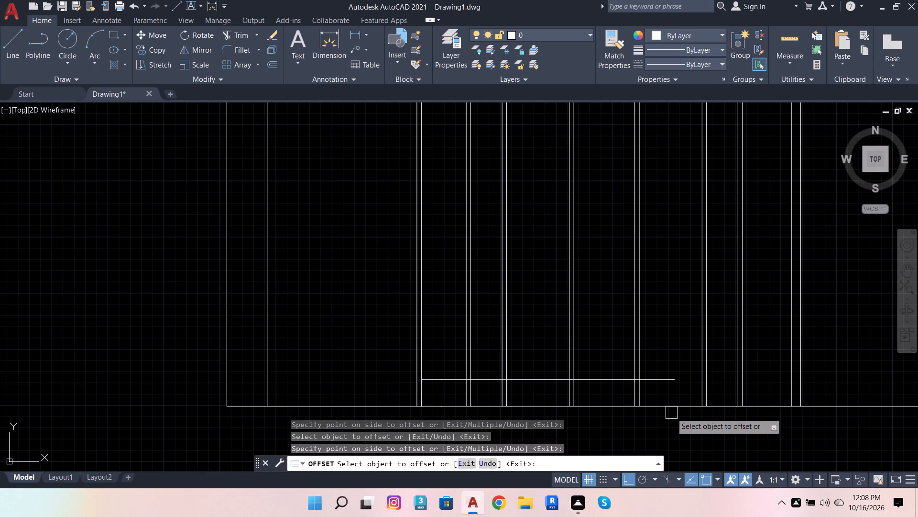
{"action": "left_click", "coordinate": [677, 408]}
{"action": "left_click", "coordinate": [683, 352]}
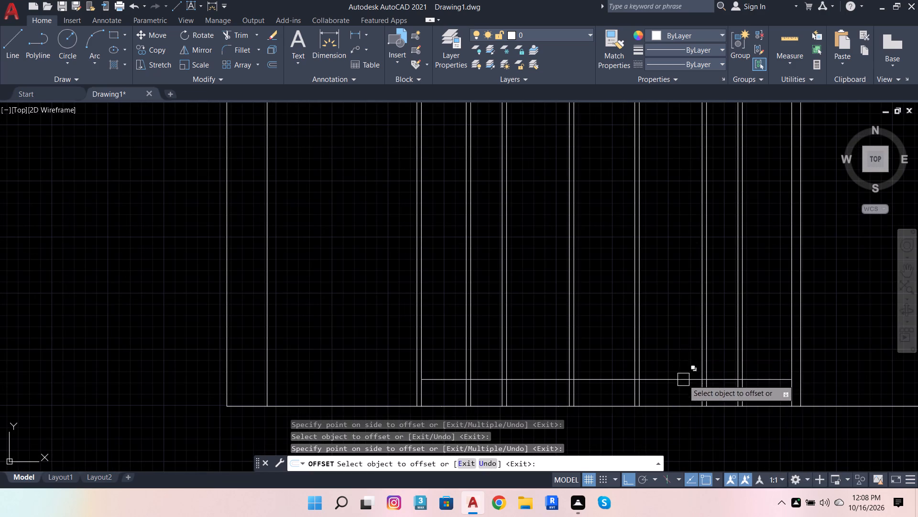
Offset the 2'10" and 2" segments at the right end of the bottom line upward by 6".
{"action": "scroll", "coordinate": [669, 386], "scroll_direction": "down", "scroll_amount": 2}
{"action": "scroll", "coordinate": [794, 393], "scroll_direction": "up", "scroll_amount": 2}
{"action": "left_click", "coordinate": [676, 394]}
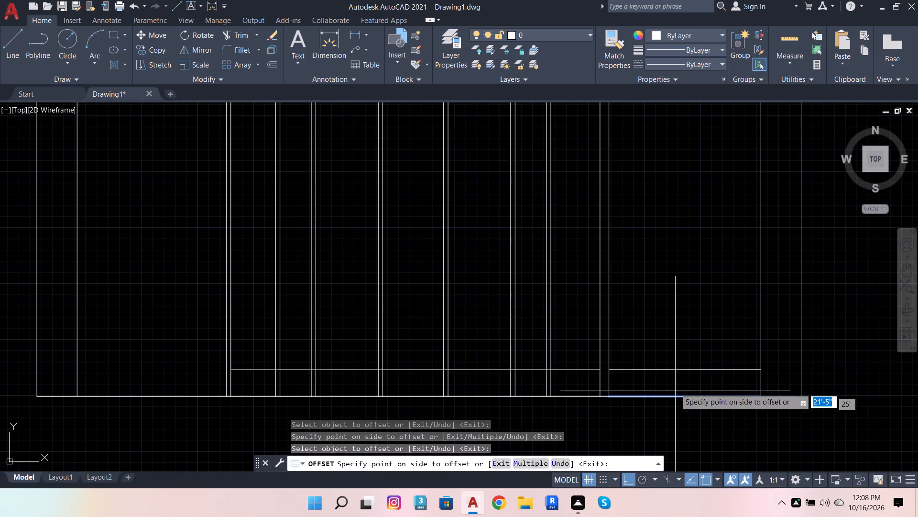
{"action": "left_click", "coordinate": [677, 368]}
{"action": "scroll", "coordinate": [516, 358], "scroll_direction": "up", "scroll_amount": 2}
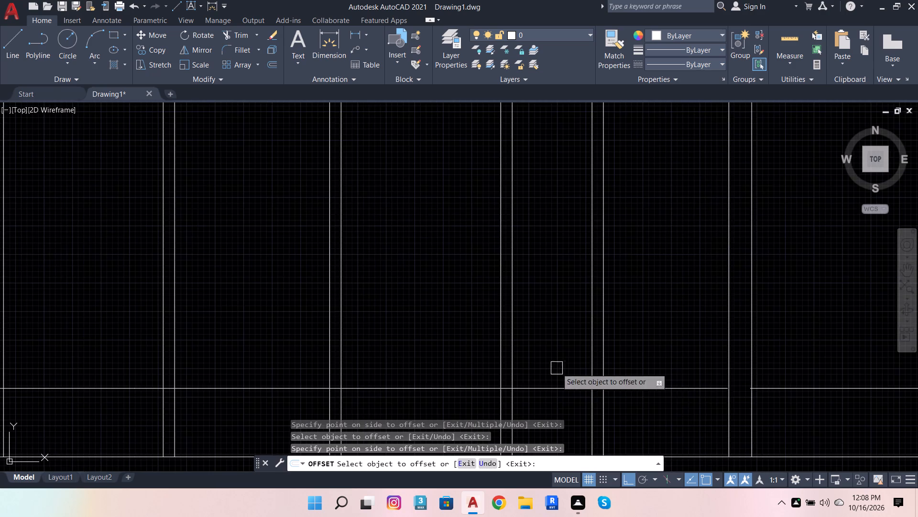
{"action": "scroll", "coordinate": [691, 374], "scroll_direction": "down", "scroll_amount": 1}
{"action": "scroll", "coordinate": [728, 442], "scroll_direction": "up", "scroll_amount": 2}
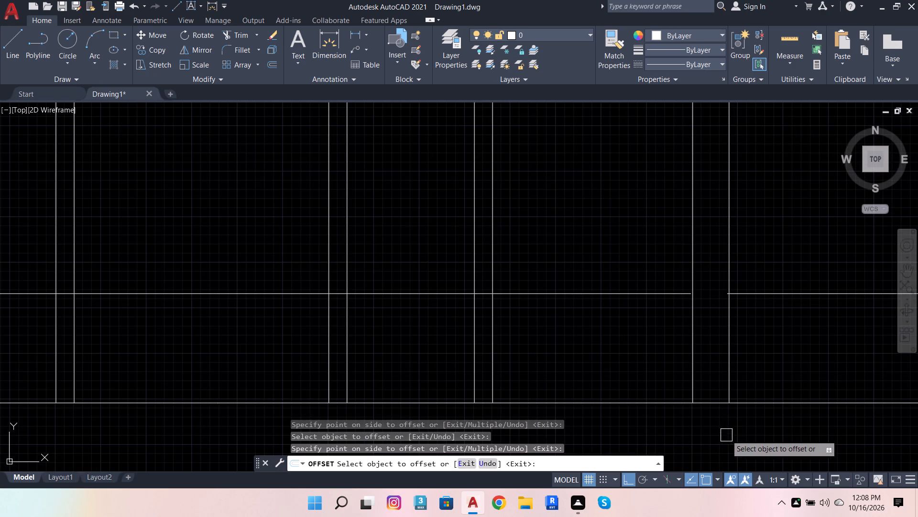
{"action": "left_click", "coordinate": [714, 405]}
{"action": "left_click_drag", "start_coordinate": [825, 353], "coordinate": [821, 352]}
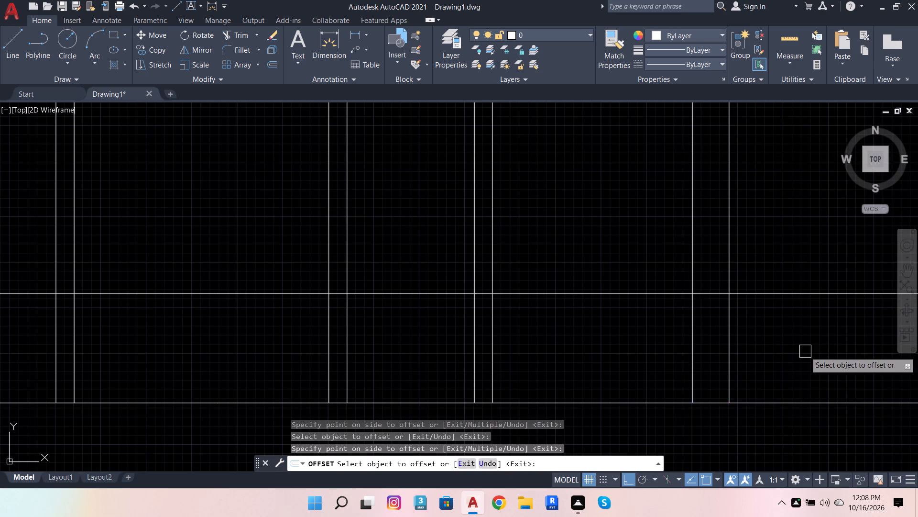
Restart Offset at 1' and offset the raised line's 4.5" segment and first 2'2" segment upward.
{"action": "scroll", "coordinate": [427, 354], "scroll_direction": "down", "scroll_amount": 3}
{"action": "scroll", "coordinate": [656, 367], "scroll_direction": "down", "scroll_amount": 3}
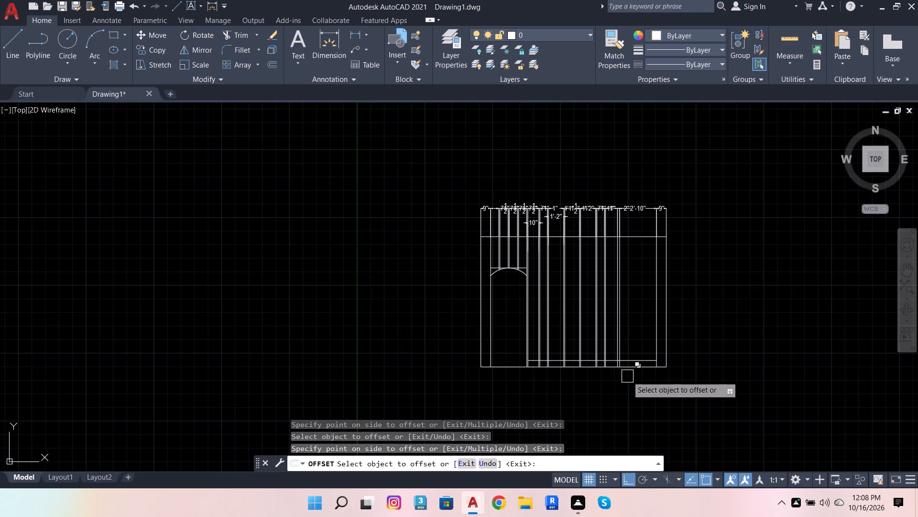
{"action": "scroll", "coordinate": [552, 367], "scroll_direction": "up", "scroll_amount": 4}
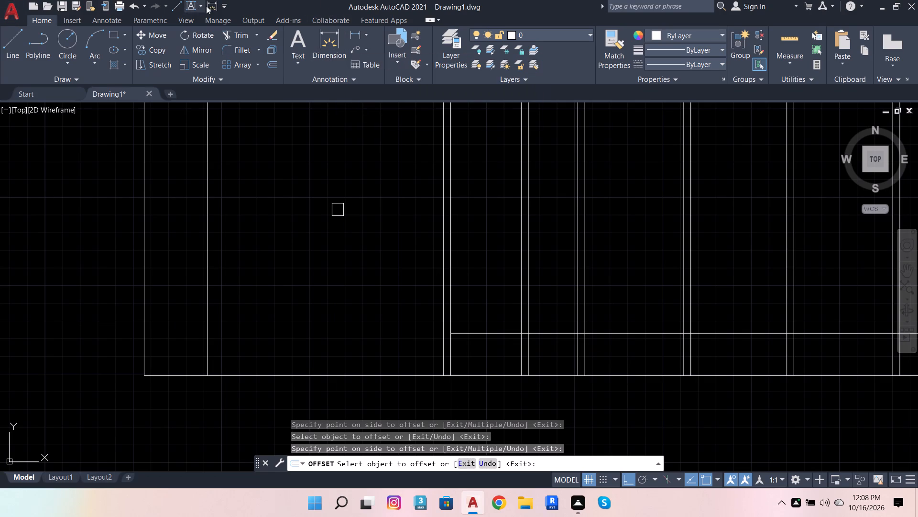
{"action": "left_click", "coordinate": [268, 61]}
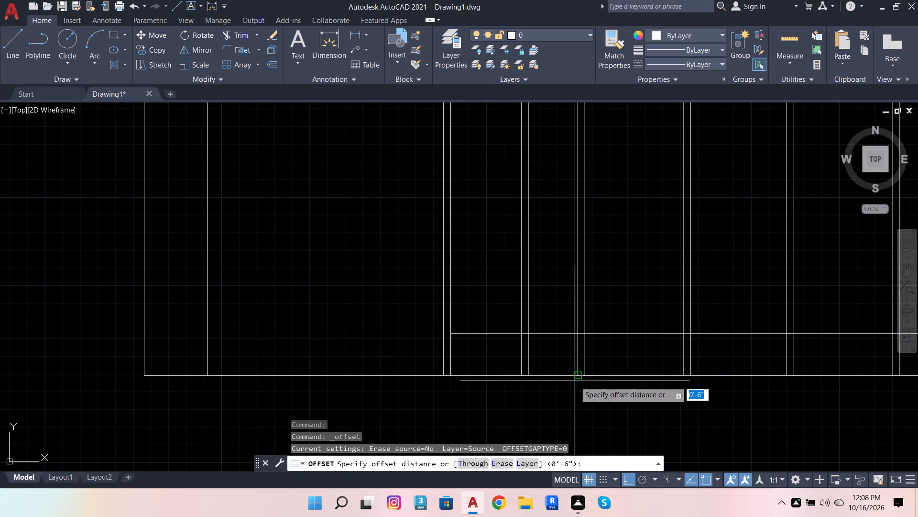
{"action": "scroll", "coordinate": [465, 335], "scroll_direction": "up", "scroll_amount": 2}
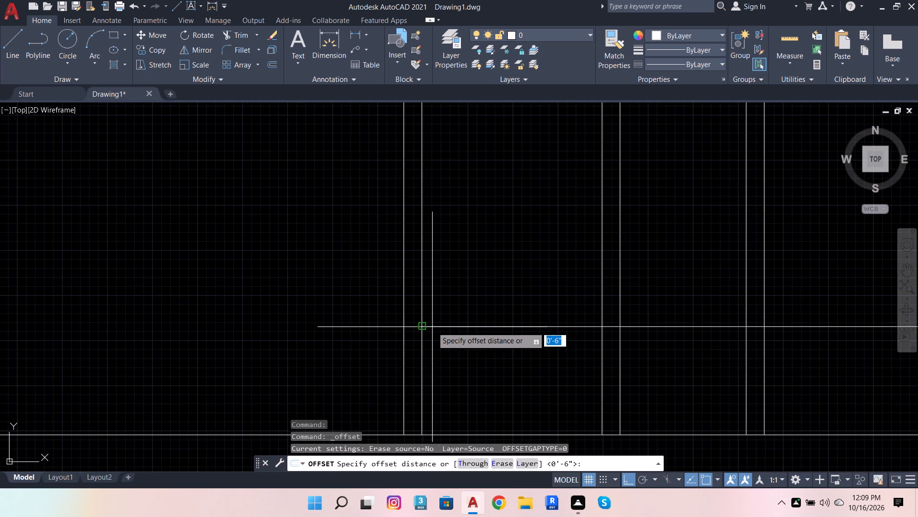
{"action": "left_click", "coordinate": [432, 327]}
{"action": "scroll", "coordinate": [463, 276], "scroll_direction": "down", "scroll_amount": 2}
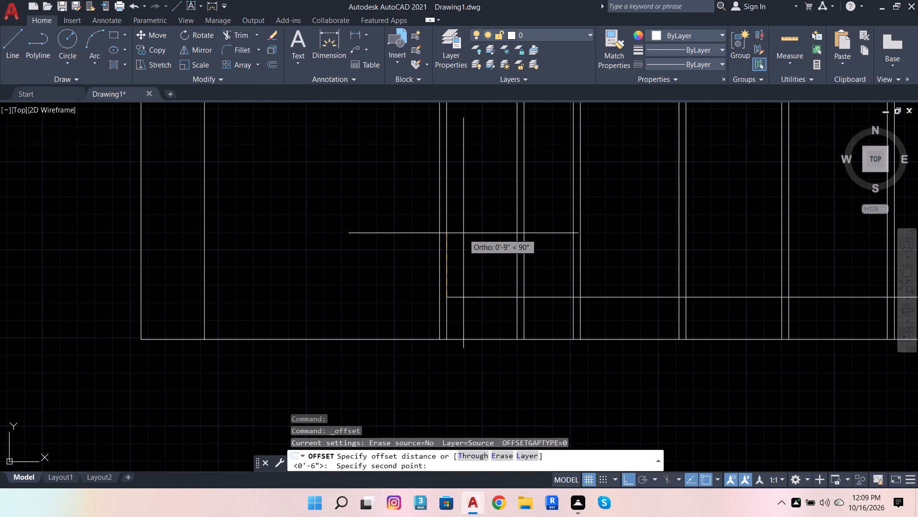
{"action": "type", "text": "1'"}
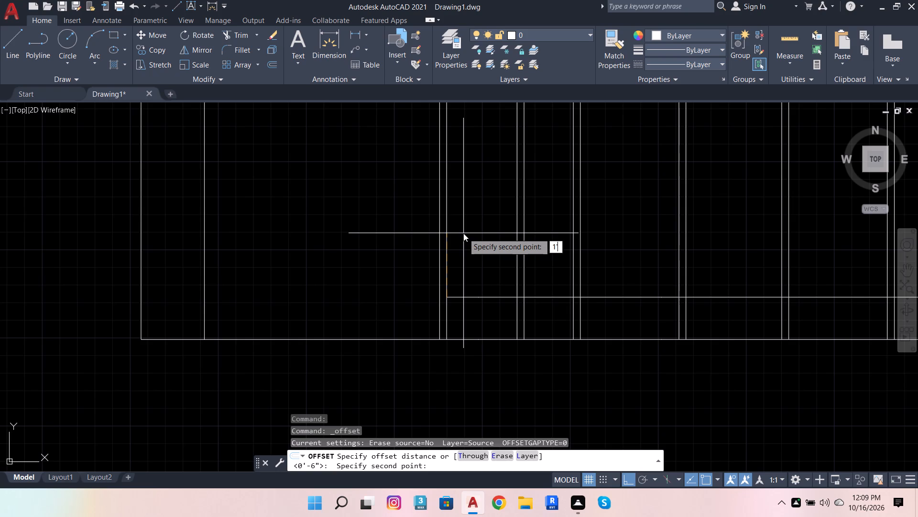
{"action": "key", "text": "Return"}
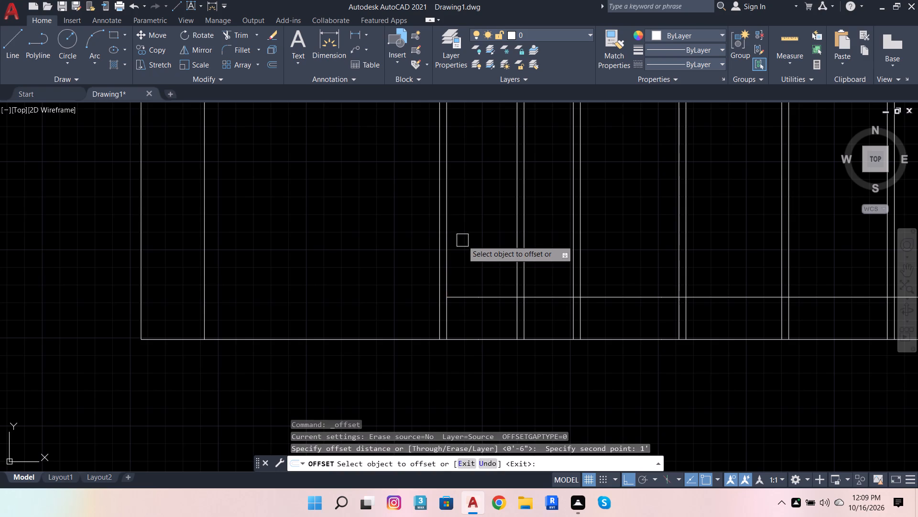
{"action": "scroll", "coordinate": [473, 301], "scroll_direction": "up", "scroll_amount": 3}
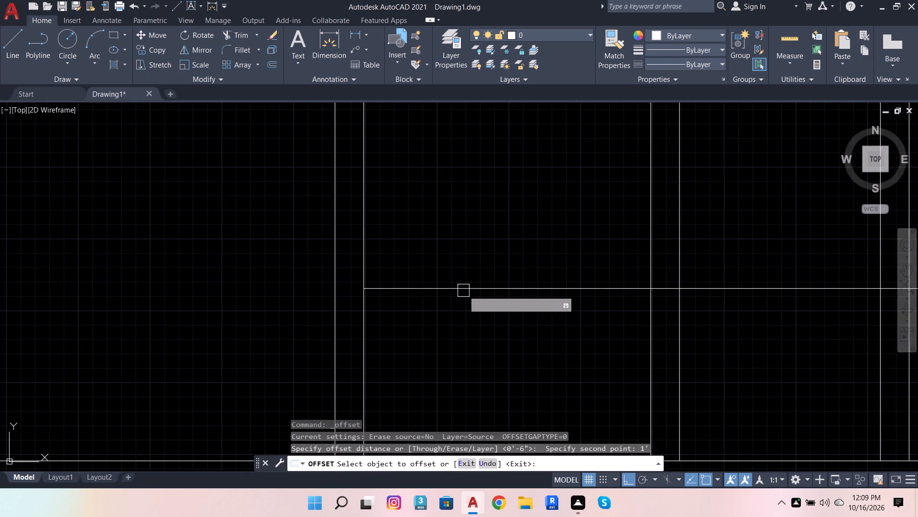
{"action": "left_click", "coordinate": [463, 291]}
{"action": "left_click", "coordinate": [474, 227]}
{"action": "scroll", "coordinate": [474, 264], "scroll_direction": "down", "scroll_amount": 3}
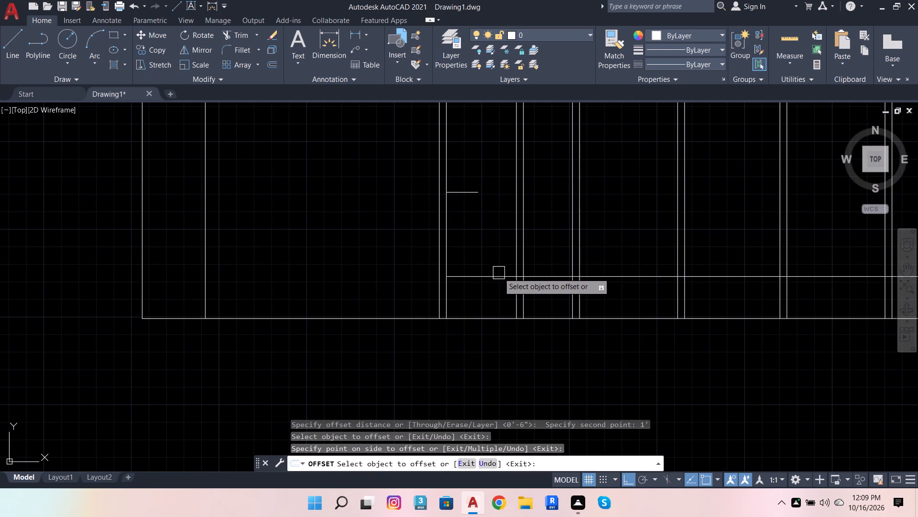
{"action": "left_click", "coordinate": [499, 273]}
{"action": "left_click", "coordinate": [502, 242]}
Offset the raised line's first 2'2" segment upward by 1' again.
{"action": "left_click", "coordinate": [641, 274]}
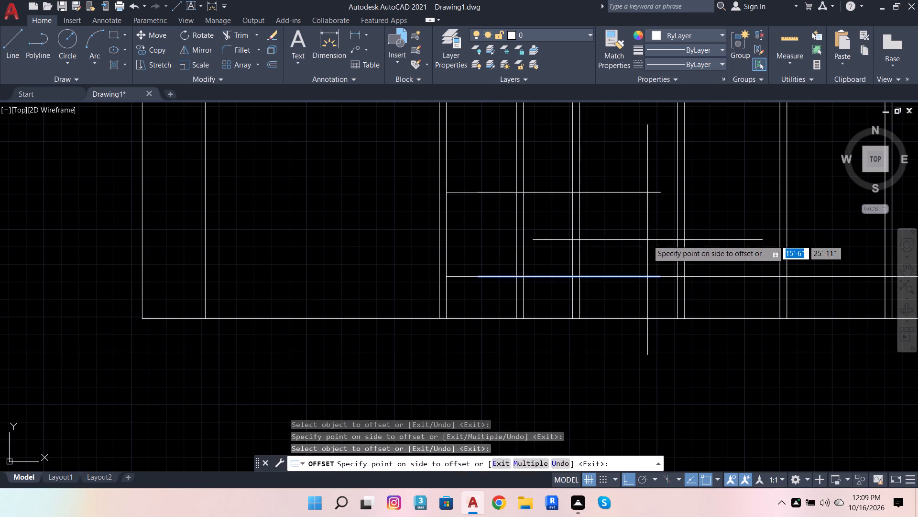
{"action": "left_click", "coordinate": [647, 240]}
Offset the raised line's second and third 2'2" segments upward by 1'.
{"action": "left_click", "coordinate": [713, 273]}
{"action": "left_click", "coordinate": [702, 196]}
{"action": "scroll", "coordinate": [466, 264], "scroll_direction": "down", "scroll_amount": 3}
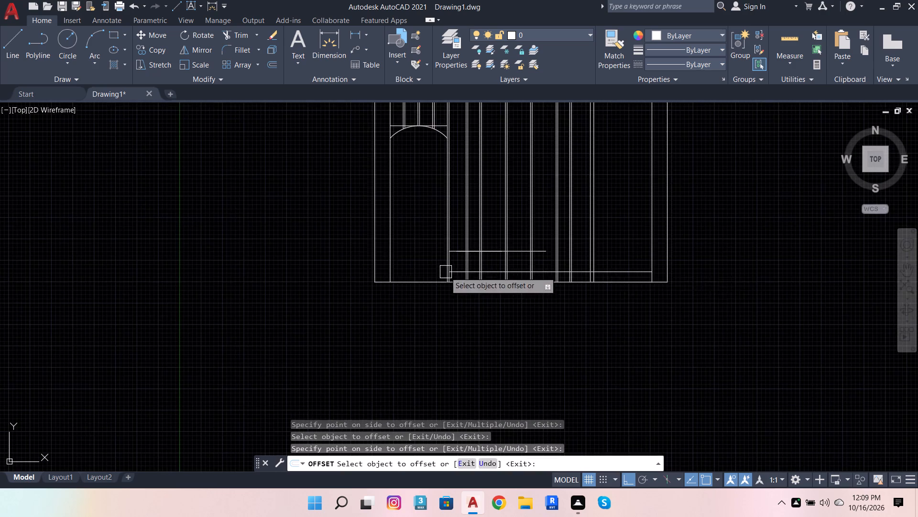
{"action": "scroll", "coordinate": [642, 272], "scroll_direction": "up", "scroll_amount": 1}
{"action": "scroll", "coordinate": [553, 268], "scroll_direction": "up", "scroll_amount": 1}
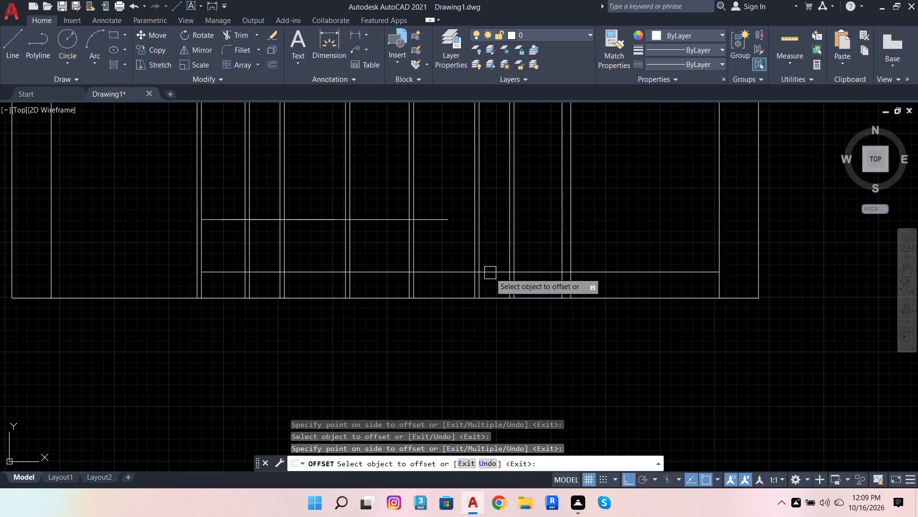
{"action": "left_click", "coordinate": [490, 273]}
{"action": "left_click", "coordinate": [497, 237]}
Offset the raised line's 2'10" and 2" segments upward by 1' and end the Offset command.
{"action": "left_click_drag", "start_coordinate": [590, 267], "coordinate": [588, 253]}
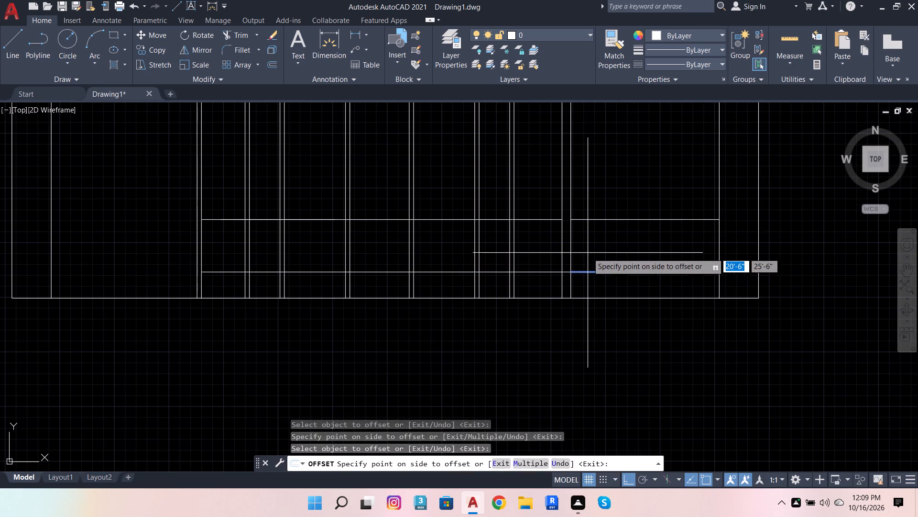
{"action": "left_click", "coordinate": [586, 207]}
{"action": "scroll", "coordinate": [557, 214], "scroll_direction": "up", "scroll_amount": 3}
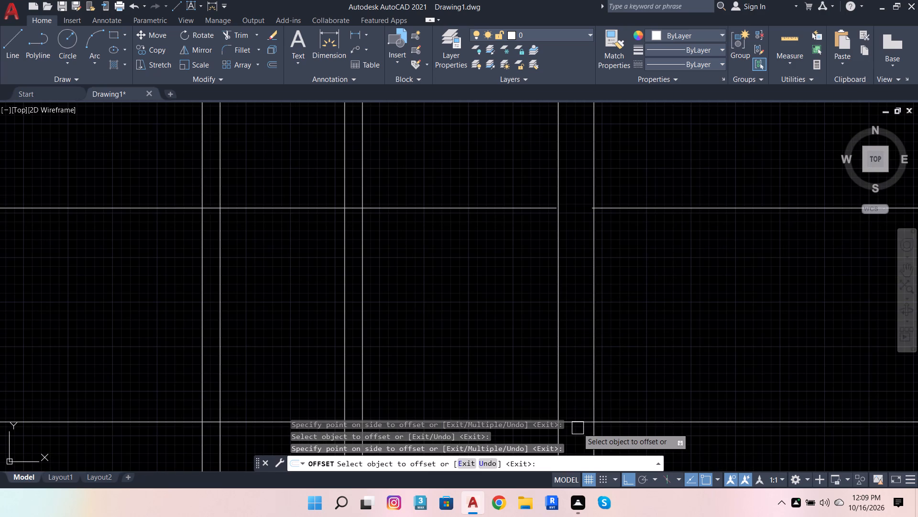
{"action": "left_click_drag", "start_coordinate": [578, 425], "coordinate": [576, 399]}
{"action": "left_click", "coordinate": [572, 307]}
{"action": "scroll", "coordinate": [462, 322], "scroll_direction": "down", "scroll_amount": 4}
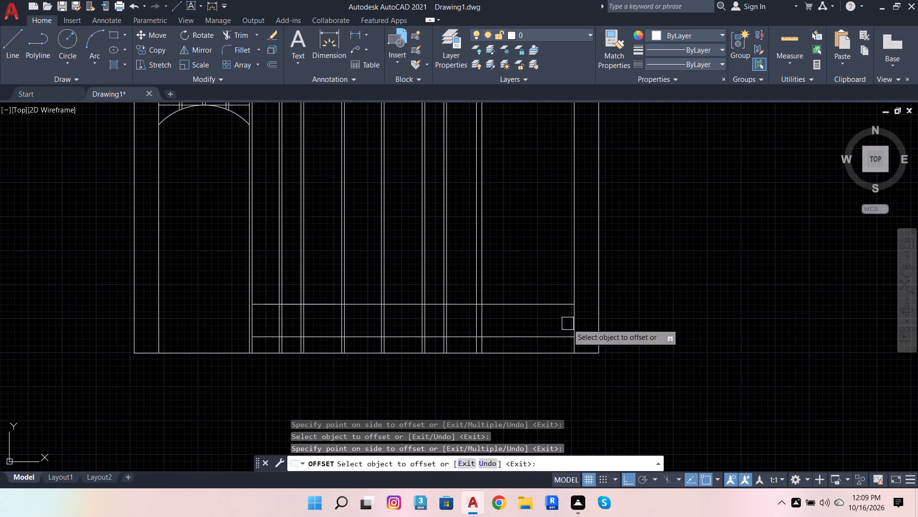
{"action": "scroll", "coordinate": [745, 298], "scroll_direction": "down", "scroll_amount": 2}
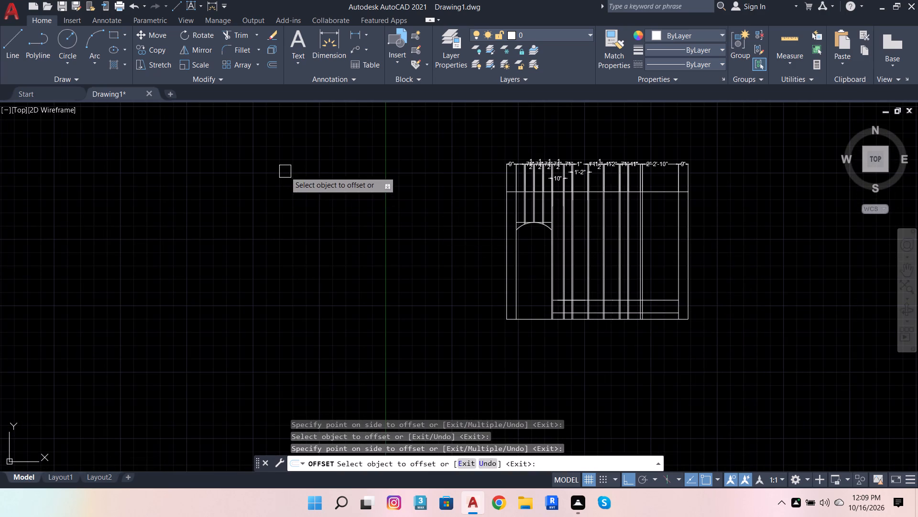
{"action": "key", "text": "Escape"}
Delete one of the two overlapping lines at the first 2'2" segment of the upper horizontal line.
{"action": "scroll", "coordinate": [571, 294], "scroll_direction": "up", "scroll_amount": 4}
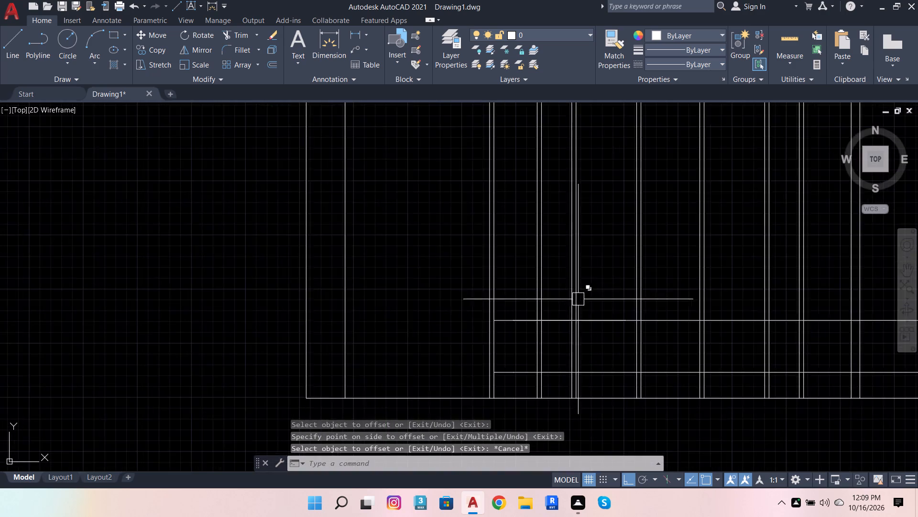
{"action": "left_click", "coordinate": [582, 331]}
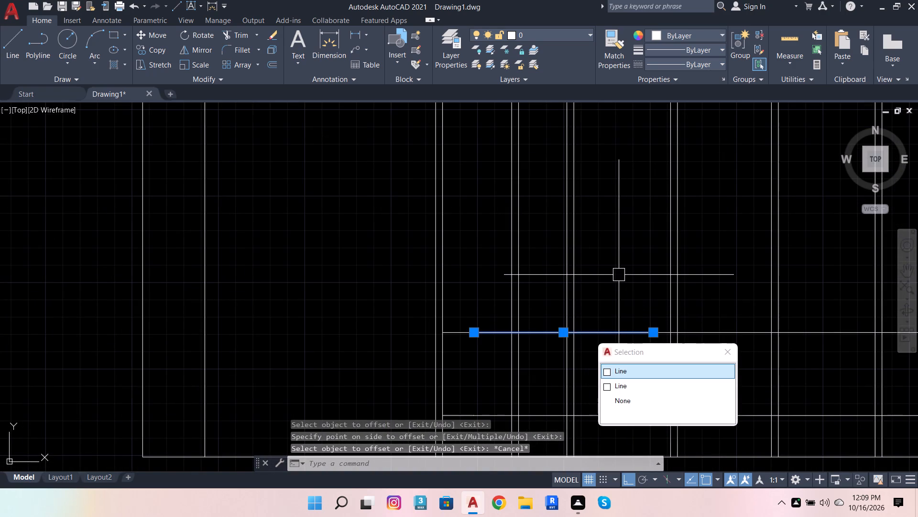
{"action": "key", "text": "Delete"}
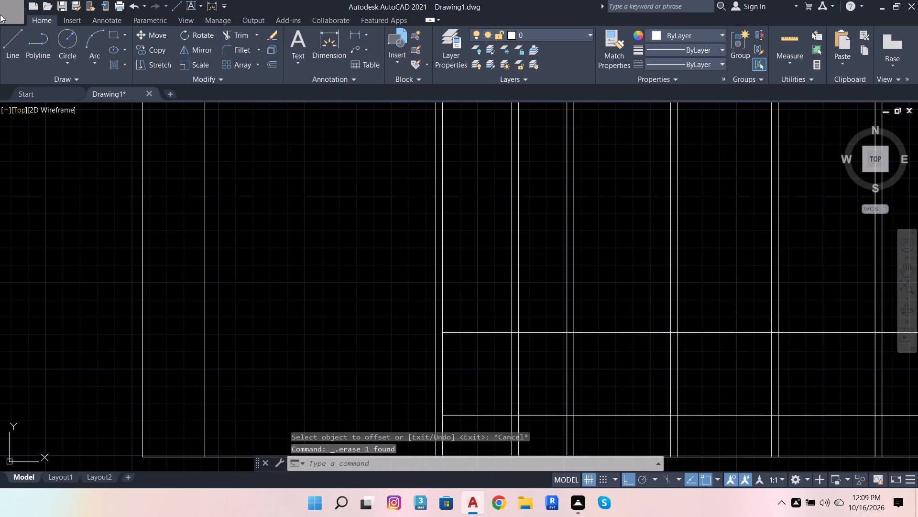
Using Trim's extend mode, extend both horizontal lines left to the inner line of the arched opening's right vertical pair.
{"action": "left_click", "coordinate": [235, 33]}
{"action": "scroll", "coordinate": [211, 142], "scroll_direction": "down", "scroll_amount": 3}
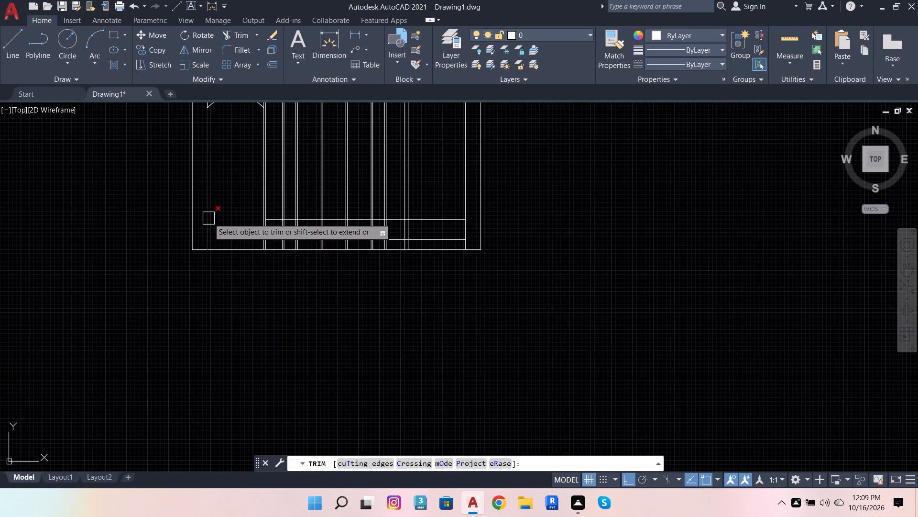
{"action": "scroll", "coordinate": [262, 224], "scroll_direction": "up", "scroll_amount": 2}
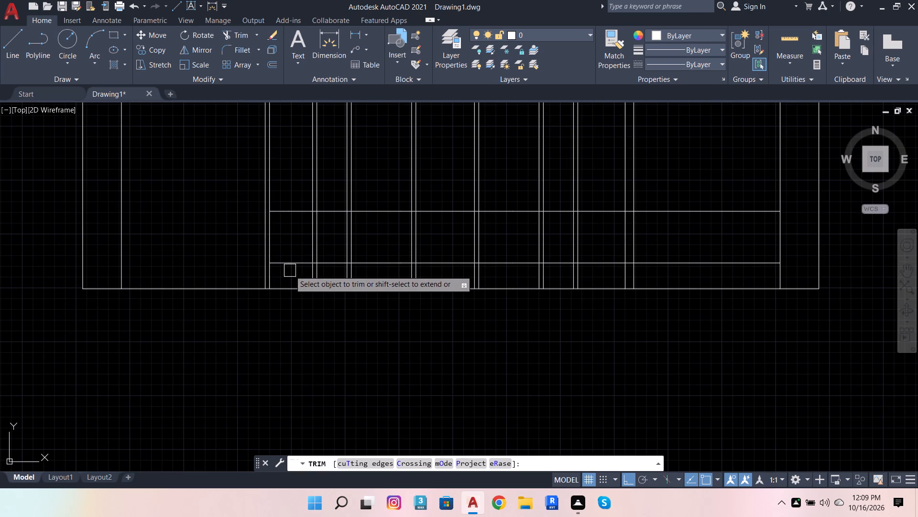
{"action": "scroll", "coordinate": [275, 225], "scroll_direction": "up", "scroll_amount": 2}
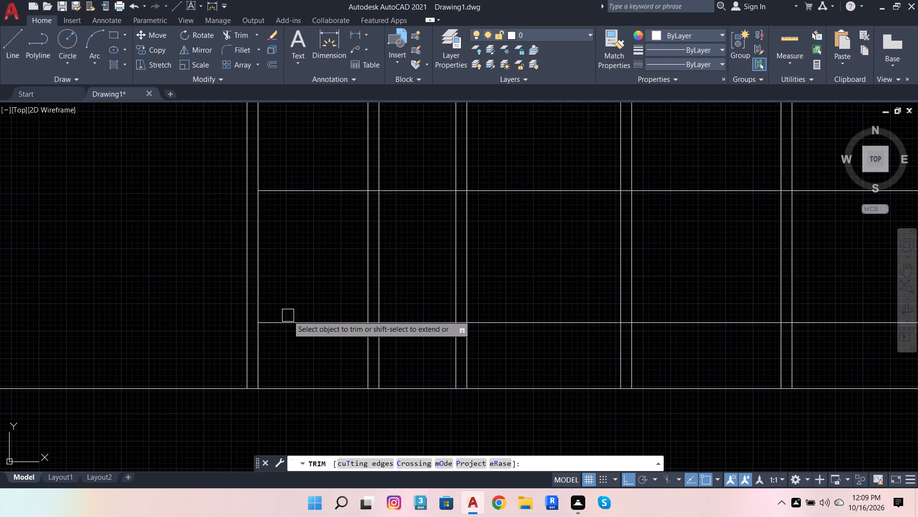
{"action": "left_click", "coordinate": [273, 323], "text": "shift"}
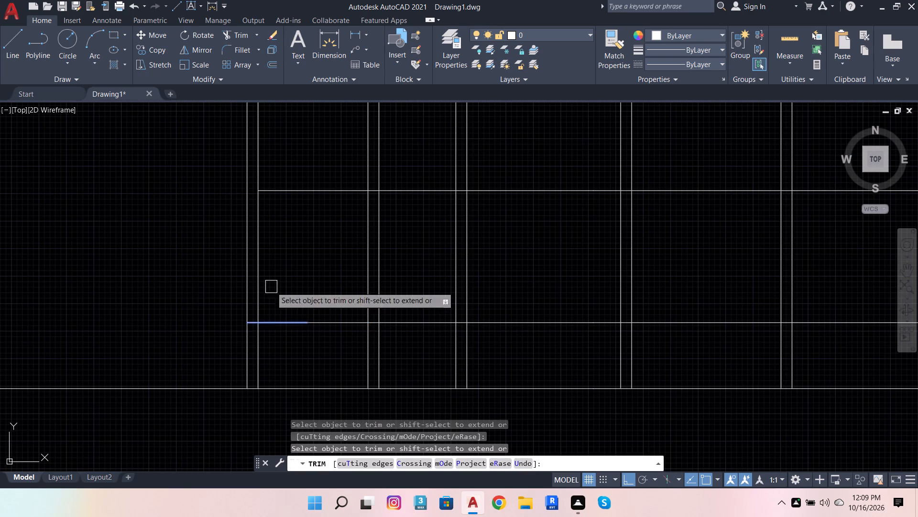
{"action": "left_click", "coordinate": [272, 188], "text": "shift"}
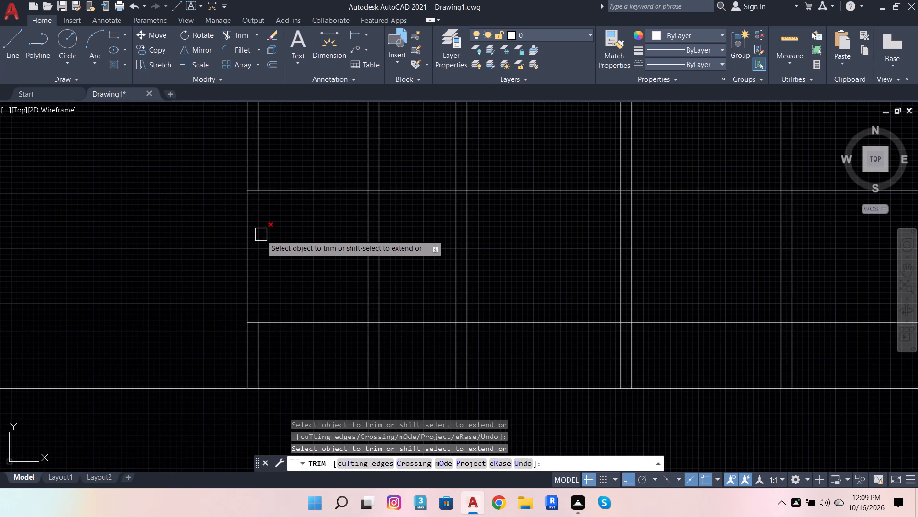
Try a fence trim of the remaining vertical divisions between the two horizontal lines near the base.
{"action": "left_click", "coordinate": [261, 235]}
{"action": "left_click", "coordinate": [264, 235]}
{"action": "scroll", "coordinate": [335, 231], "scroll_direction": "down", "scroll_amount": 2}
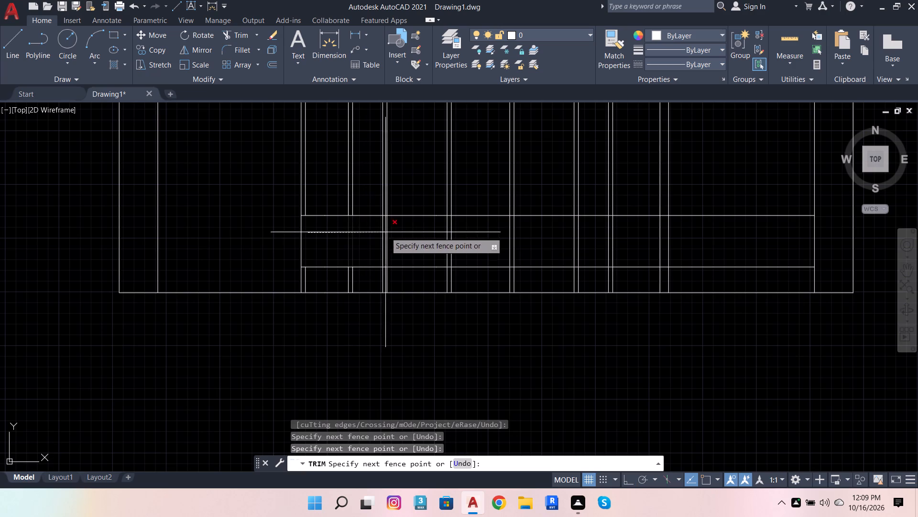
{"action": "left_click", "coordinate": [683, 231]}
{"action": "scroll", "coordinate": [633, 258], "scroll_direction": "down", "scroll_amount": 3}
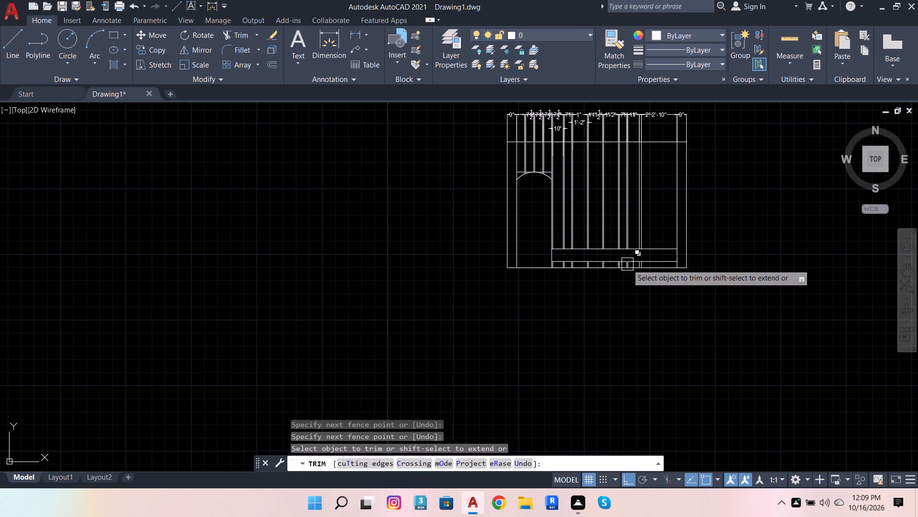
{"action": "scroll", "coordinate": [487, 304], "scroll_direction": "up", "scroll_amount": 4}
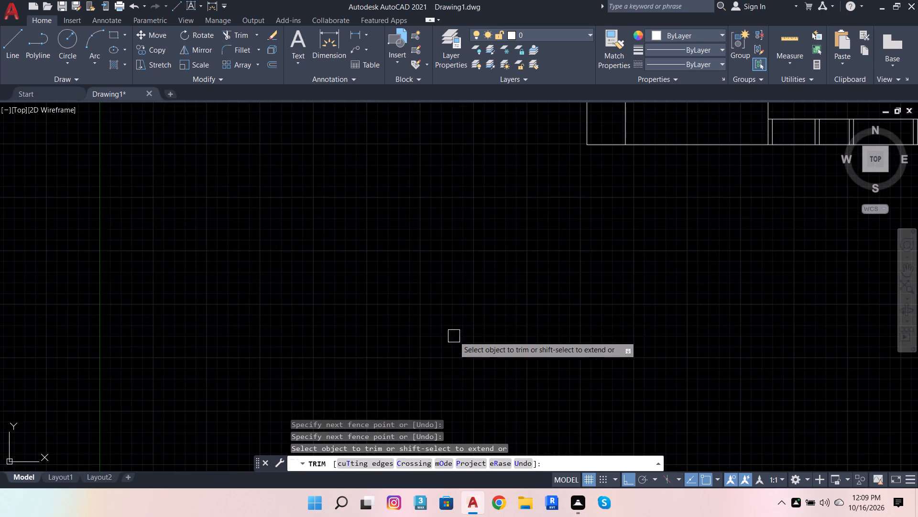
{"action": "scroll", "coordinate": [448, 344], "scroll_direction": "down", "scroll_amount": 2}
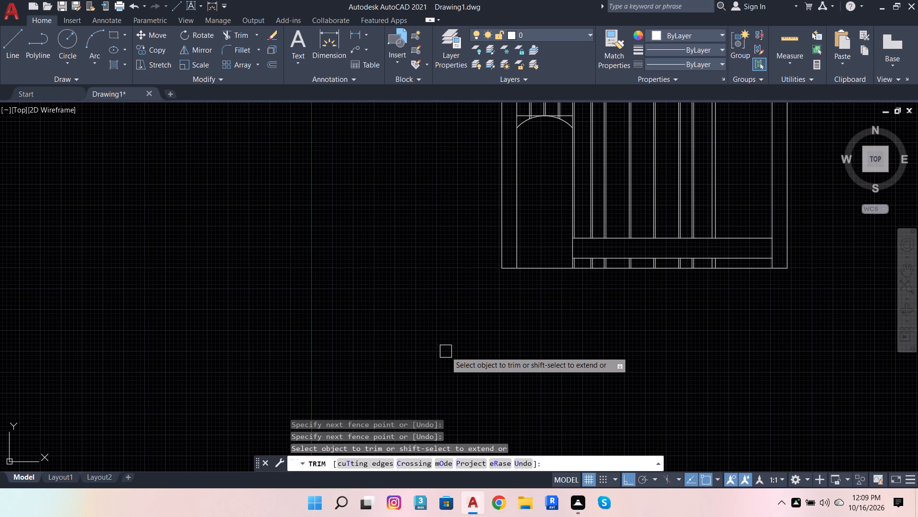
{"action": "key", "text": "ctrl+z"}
Trim the remaining vertical divisions between the two horizontal lines near the base with a single fence across them.
{"action": "scroll", "coordinate": [474, 353], "scroll_direction": "down", "scroll_amount": 3}
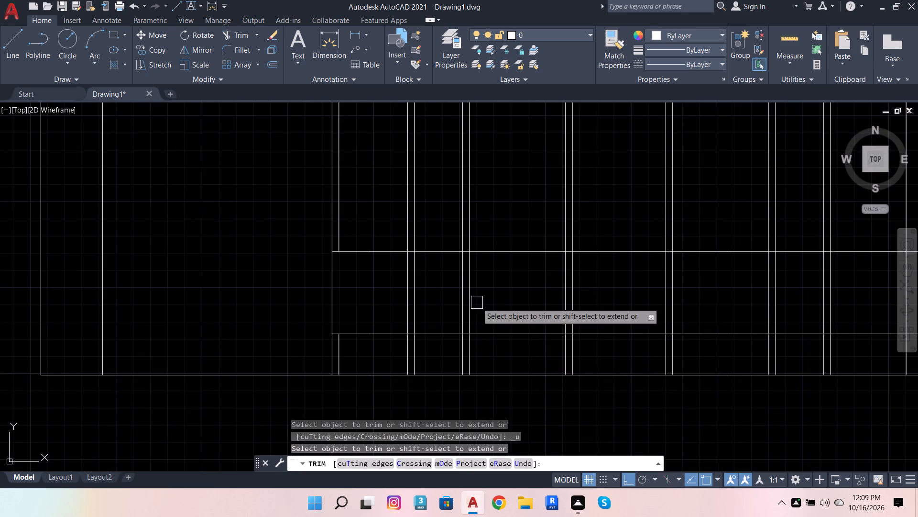
{"action": "left_click", "coordinate": [392, 279]}
{"action": "scroll", "coordinate": [397, 280], "scroll_direction": "down", "scroll_amount": 3}
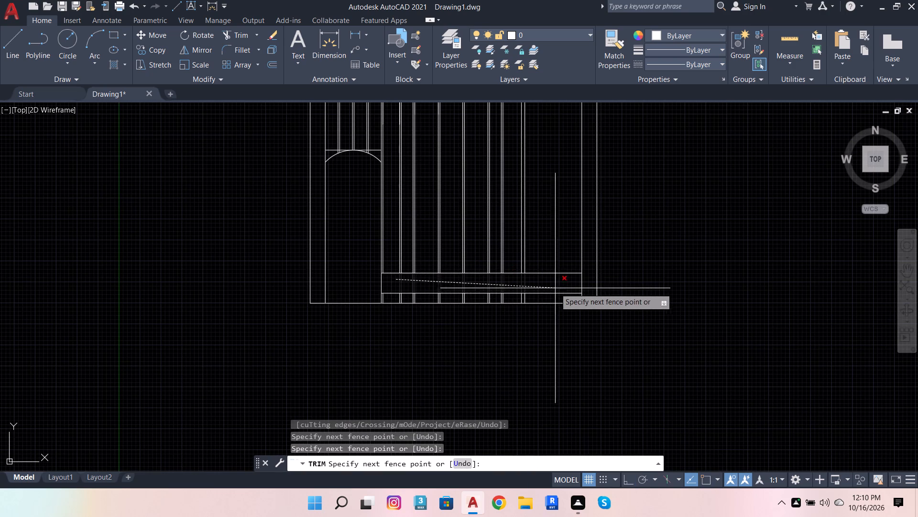
{"action": "scroll", "coordinate": [574, 286], "scroll_direction": "up", "scroll_amount": 1}
{"action": "left_click", "coordinate": [565, 276]}
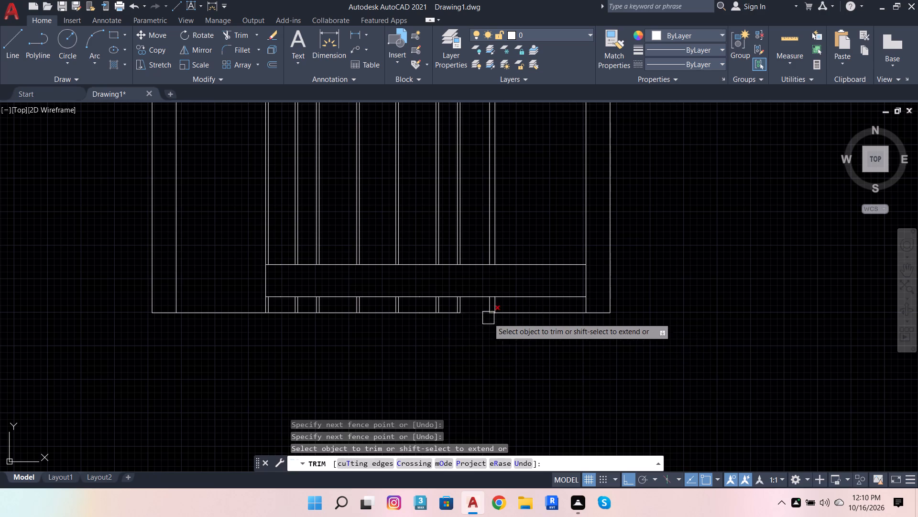
Fence-trim all vertical division pieces between the lower horizontal line and the base line, across to the arched opening's side.
{"action": "scroll", "coordinate": [487, 312], "scroll_direction": "up", "scroll_amount": 2}
{"action": "left_click", "coordinate": [540, 297]}
{"action": "scroll", "coordinate": [468, 305], "scroll_direction": "down", "scroll_amount": 1}
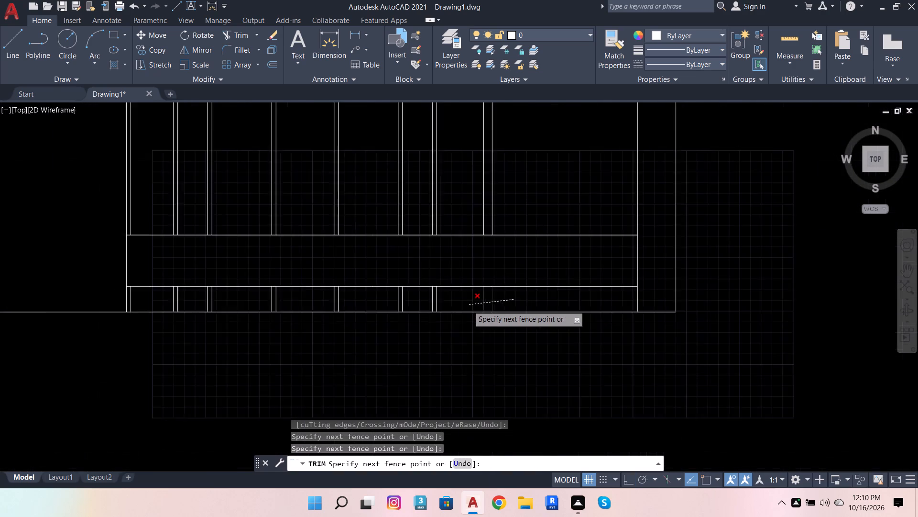
{"action": "scroll", "coordinate": [468, 305], "scroll_direction": "down", "scroll_amount": 1}
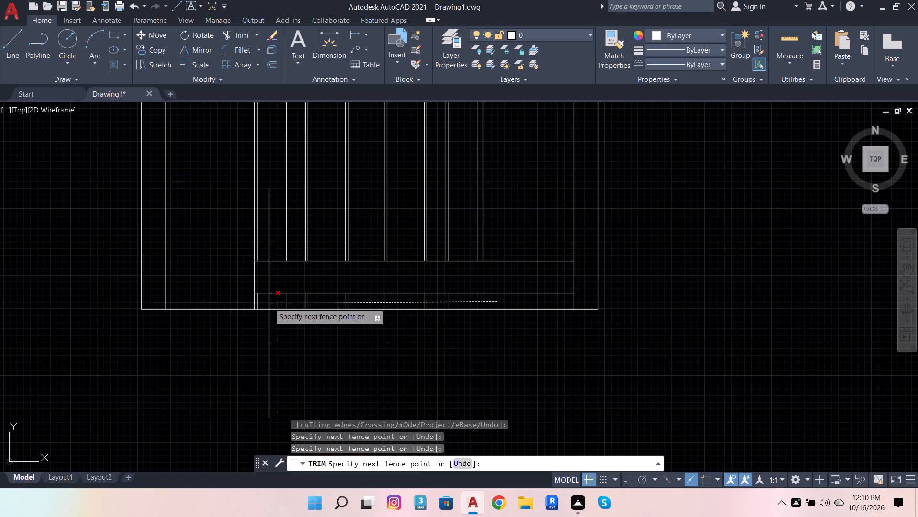
{"action": "scroll", "coordinate": [261, 303], "scroll_direction": "up", "scroll_amount": 1}
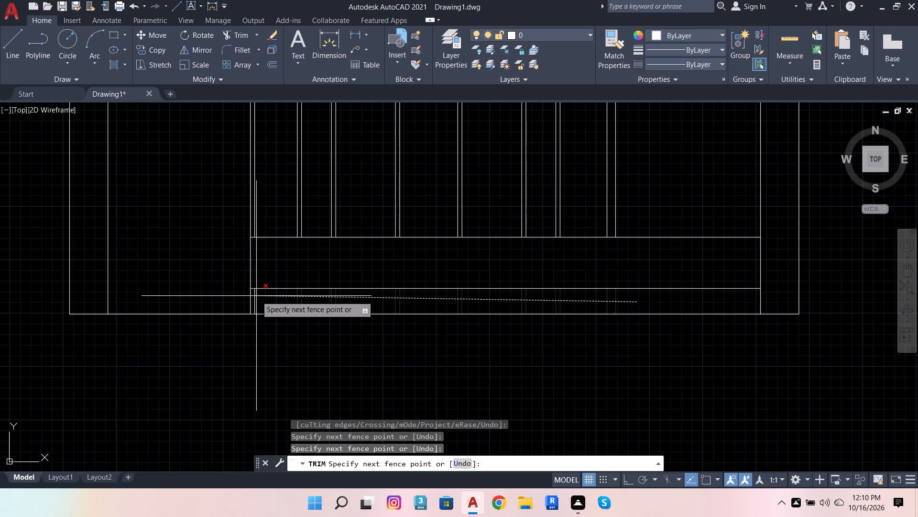
{"action": "scroll", "coordinate": [256, 296], "scroll_direction": "up", "scroll_amount": 1}
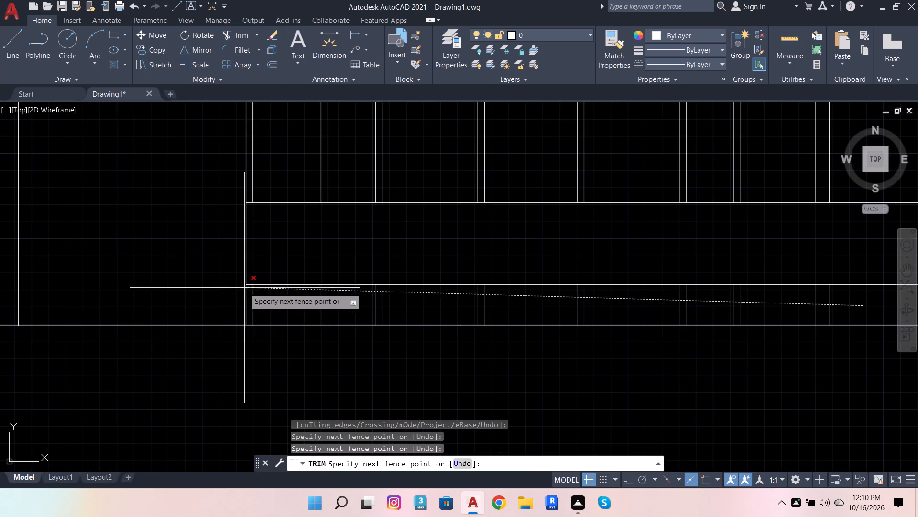
{"action": "left_click", "coordinate": [244, 288]}
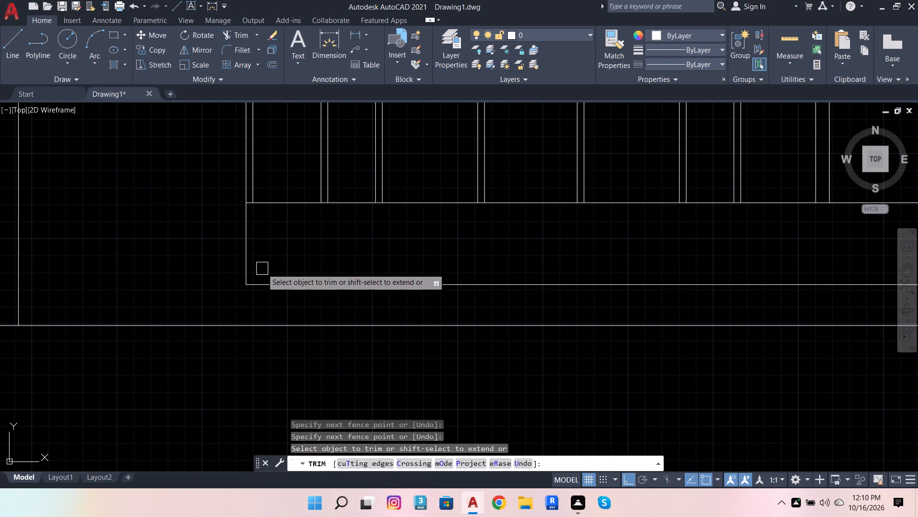
Using Trim's extend mode, extend the vertical at the arch-side end of the horizontal lines down to the base line.
{"action": "left_click_drag", "start_coordinate": [249, 259], "coordinate": [242, 244], "text": "shift"}
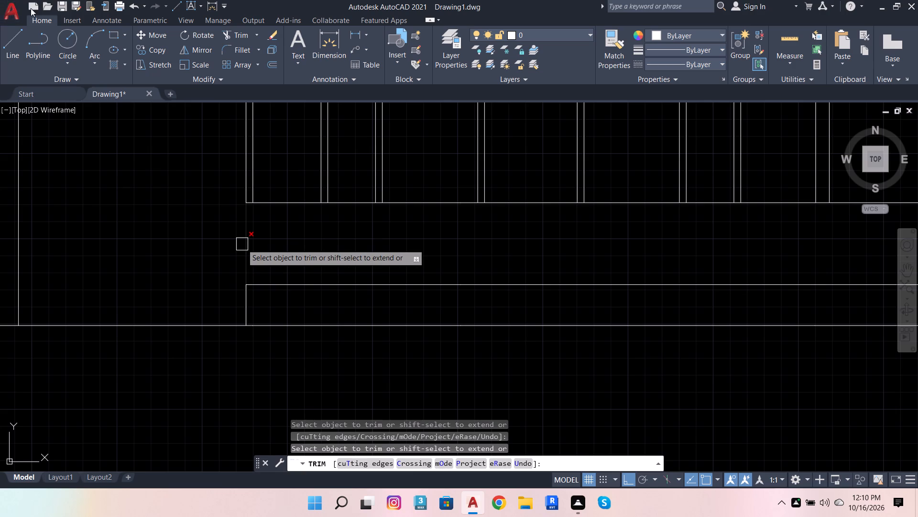
Draw three vertical lines from the lower to the upper horizontal line, at the starts of the three 2'2" segments.
{"action": "left_click", "coordinate": [11, 38]}
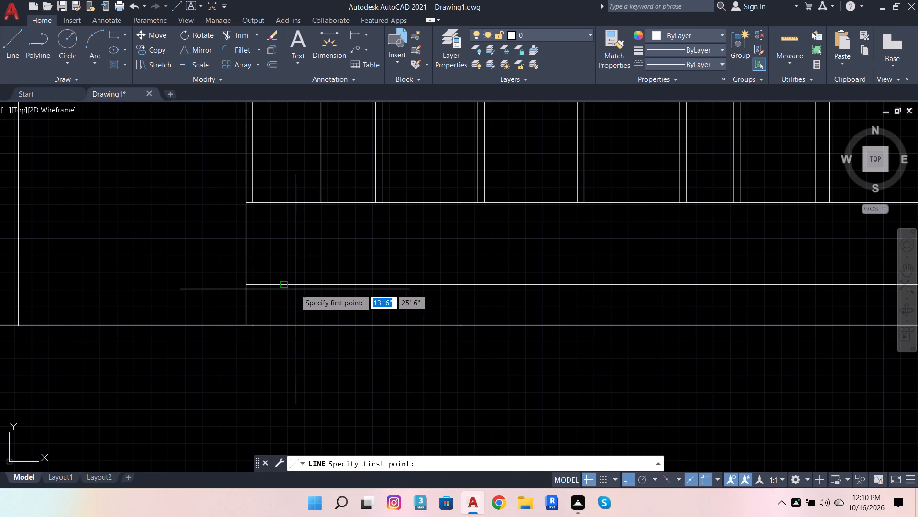
{"action": "left_click_drag", "start_coordinate": [283, 287], "coordinate": [280, 258]}
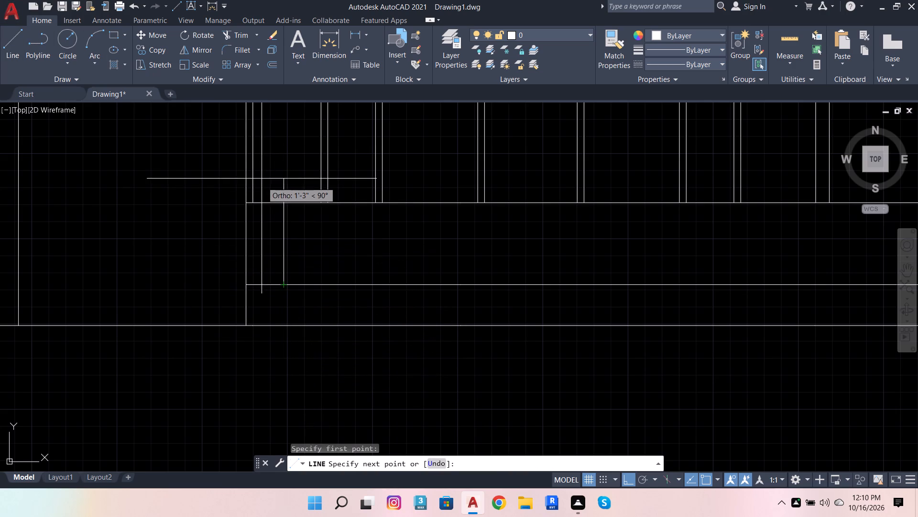
{"action": "left_click", "coordinate": [287, 202]}
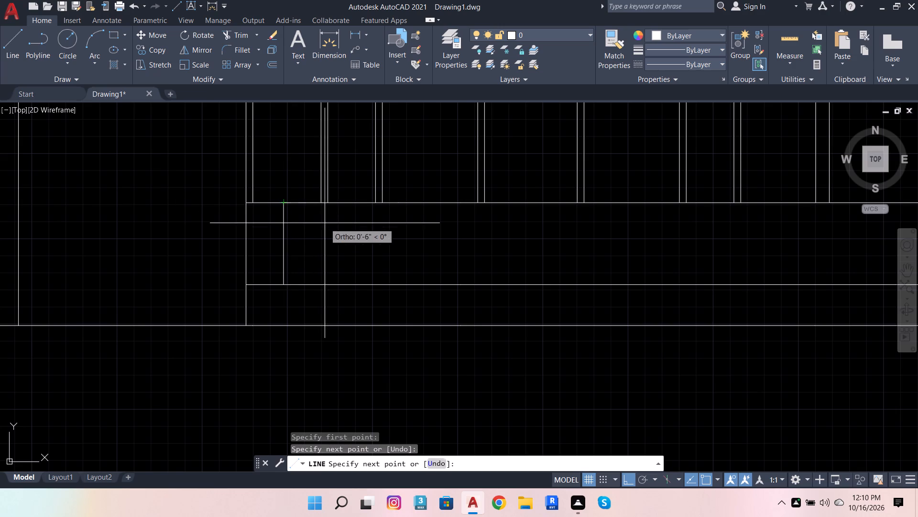
{"action": "key", "text": "space"}
{"action": "key", "text": "space"}
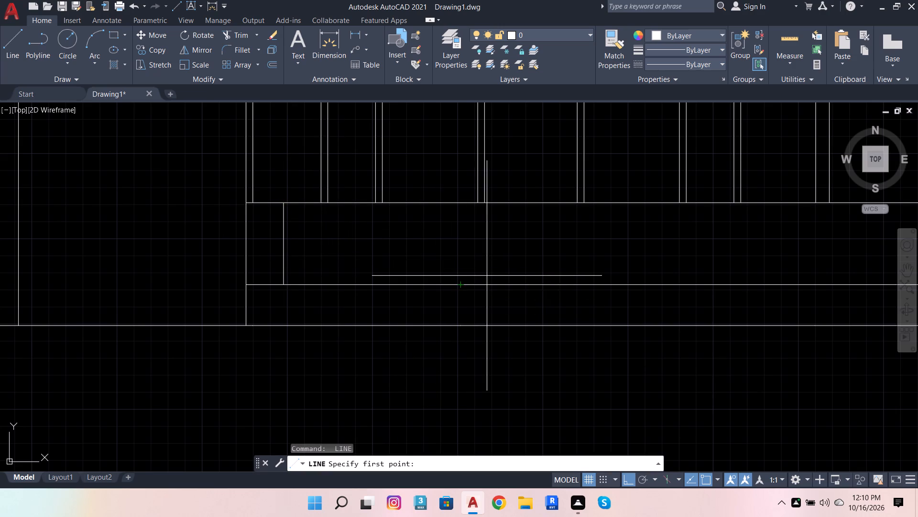
{"action": "left_click", "coordinate": [458, 284]}
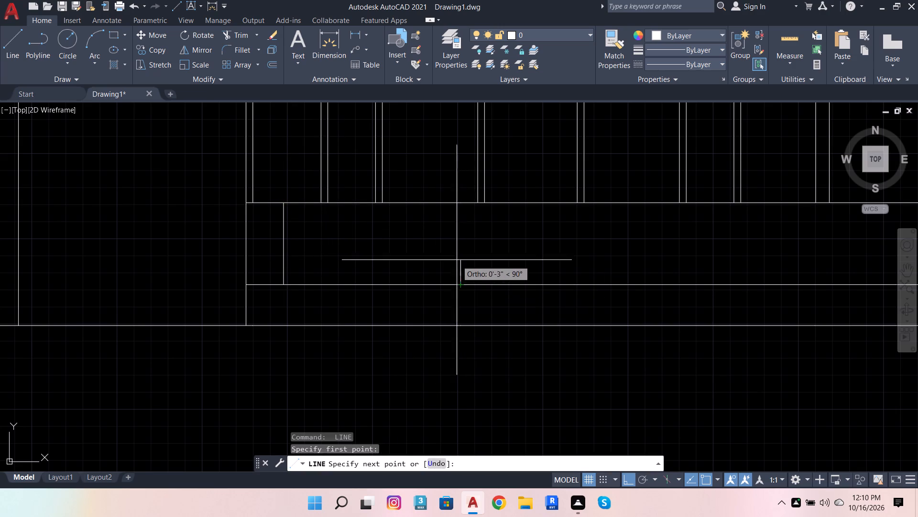
{"action": "left_click", "coordinate": [461, 203]}
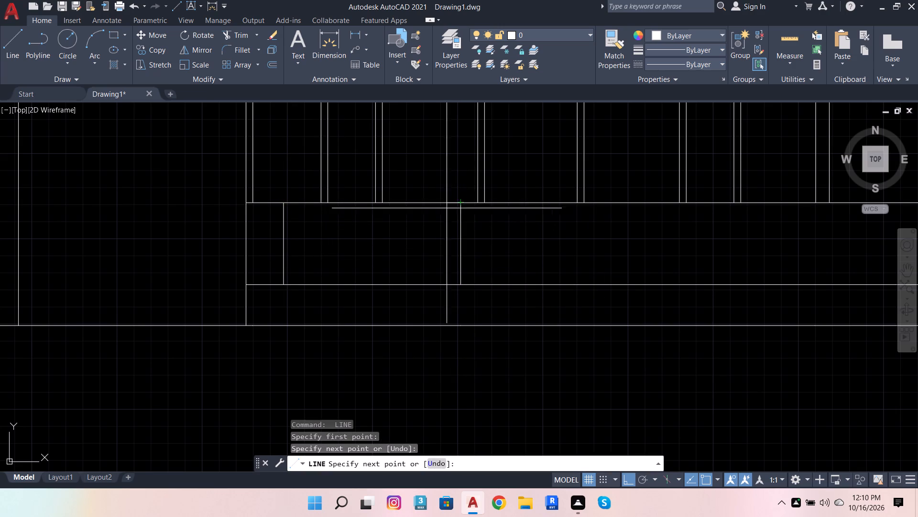
{"action": "key", "text": "space"}
{"action": "scroll", "coordinate": [426, 241], "scroll_direction": "down", "scroll_amount": 2}
{"action": "key", "text": "space"}
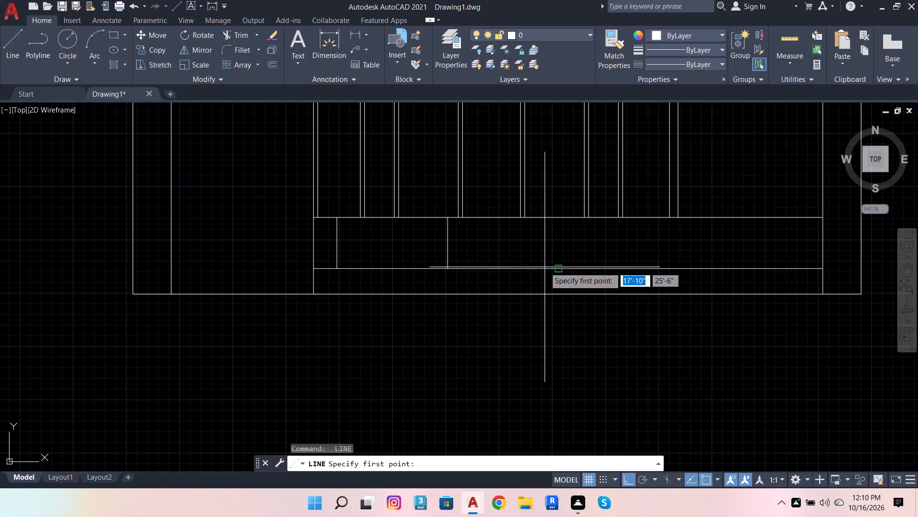
{"action": "left_click", "coordinate": [558, 266]}
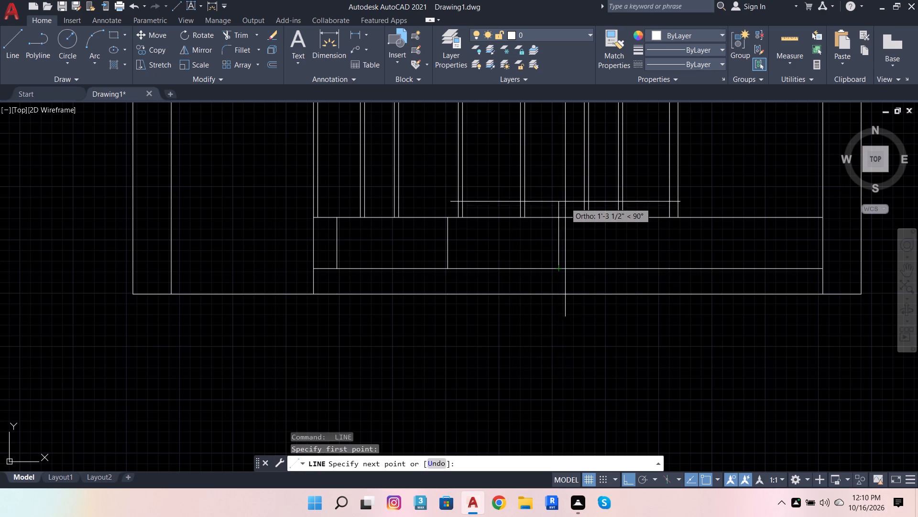
{"action": "left_click", "coordinate": [563, 216]}
{"action": "scroll", "coordinate": [537, 239], "scroll_direction": "down", "scroll_amount": 2}
{"action": "key", "text": "space"}
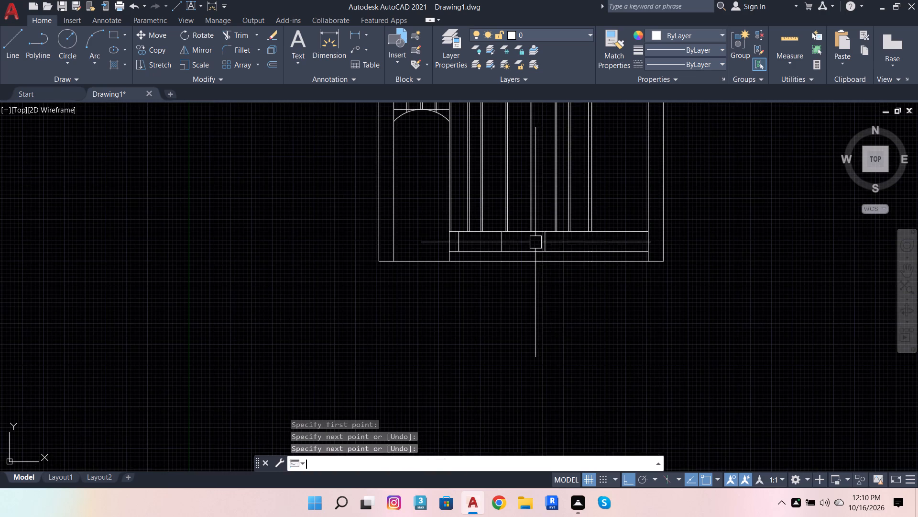
Draw two vertical lines from the lower to the upper horizontal line, one at each end of the 2" segment.
{"action": "scroll", "coordinate": [573, 244], "scroll_direction": "up", "scroll_amount": 1}
{"action": "key", "text": "space"}
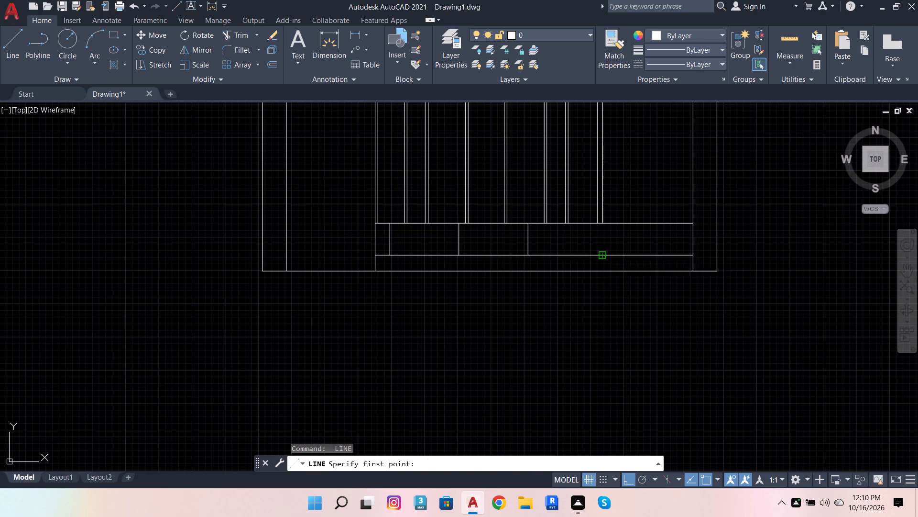
{"action": "left_click", "coordinate": [602, 258]}
{"action": "left_click", "coordinate": [604, 223]}
{"action": "key", "text": "space"}
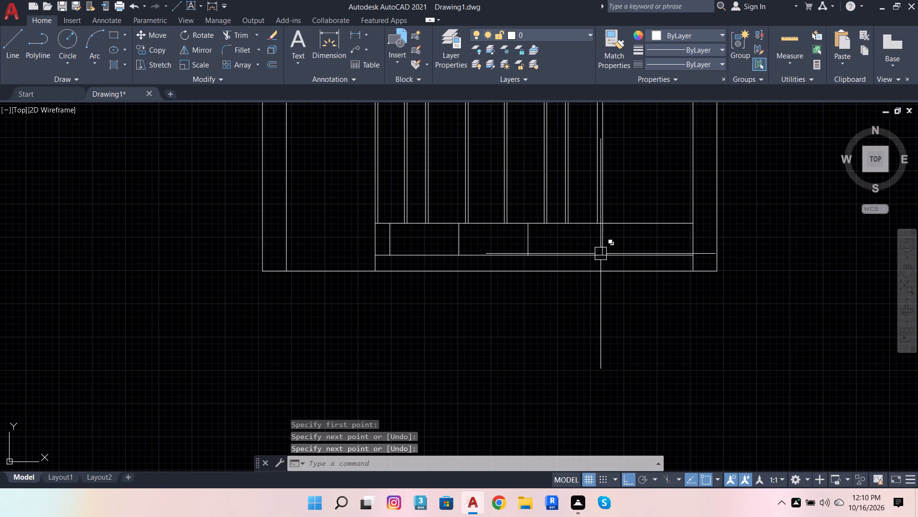
{"action": "key", "text": "space"}
{"action": "scroll", "coordinate": [588, 249], "scroll_direction": "up", "scroll_amount": 1}
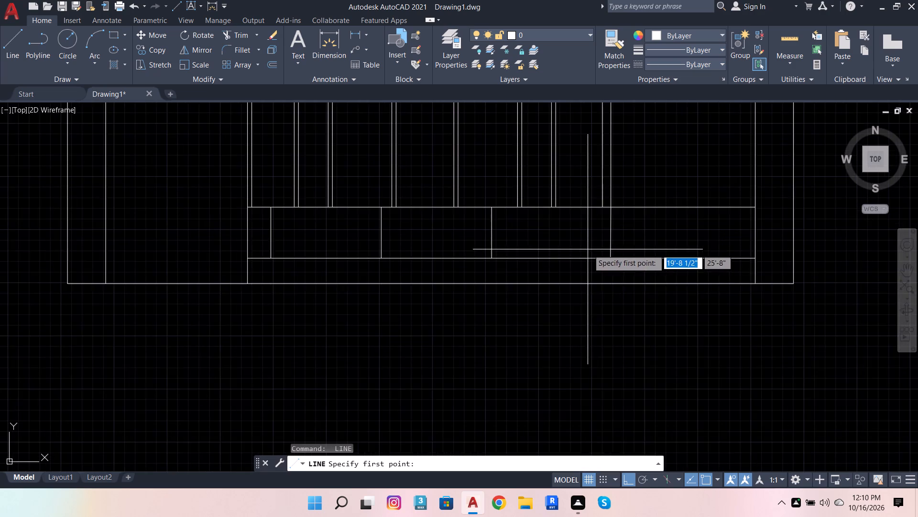
{"action": "scroll", "coordinate": [605, 256], "scroll_direction": "up", "scroll_amount": 2}
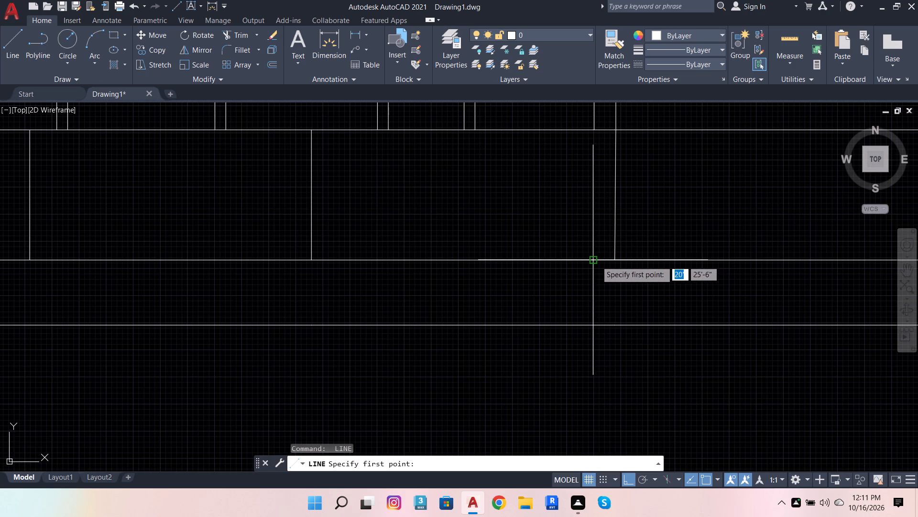
{"action": "left_click", "coordinate": [596, 261]}
{"action": "left_click", "coordinate": [591, 128]}
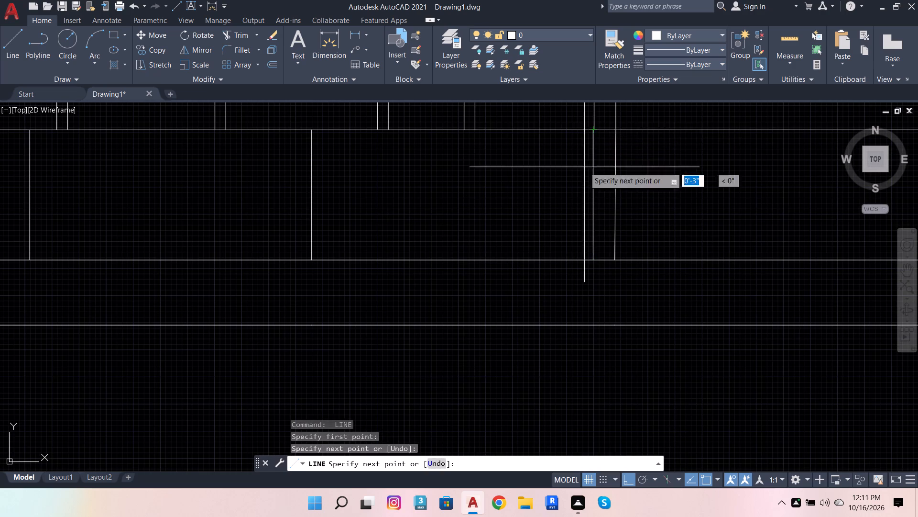
{"action": "scroll", "coordinate": [571, 194], "scroll_direction": "down", "scroll_amount": 5}
{"action": "key", "text": "space"}
Trim the upper horizontal line between the last pair of vertical divisions, above the 2" segment.
{"action": "scroll", "coordinate": [557, 229], "scroll_direction": "down", "scroll_amount": 2}
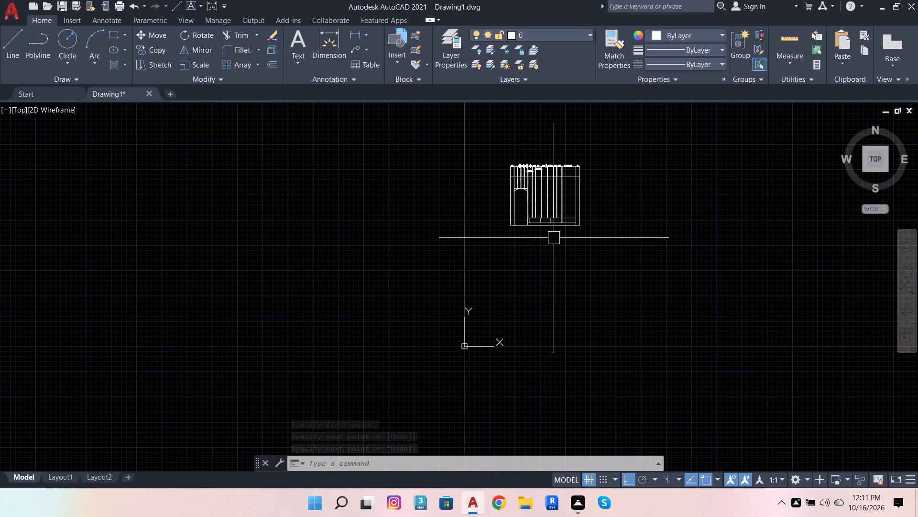
{"action": "scroll", "coordinate": [566, 171], "scroll_direction": "up", "scroll_amount": 2}
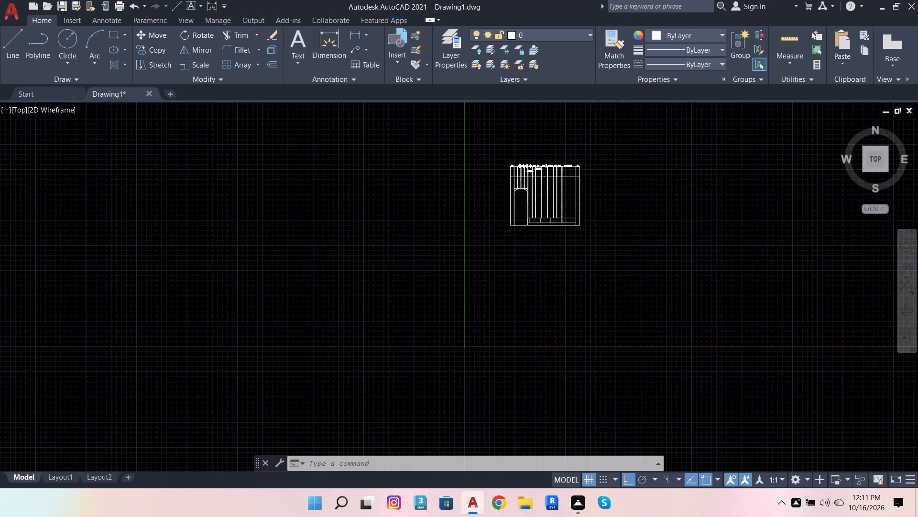
{"action": "scroll", "coordinate": [566, 171], "scroll_direction": "up", "scroll_amount": 1}
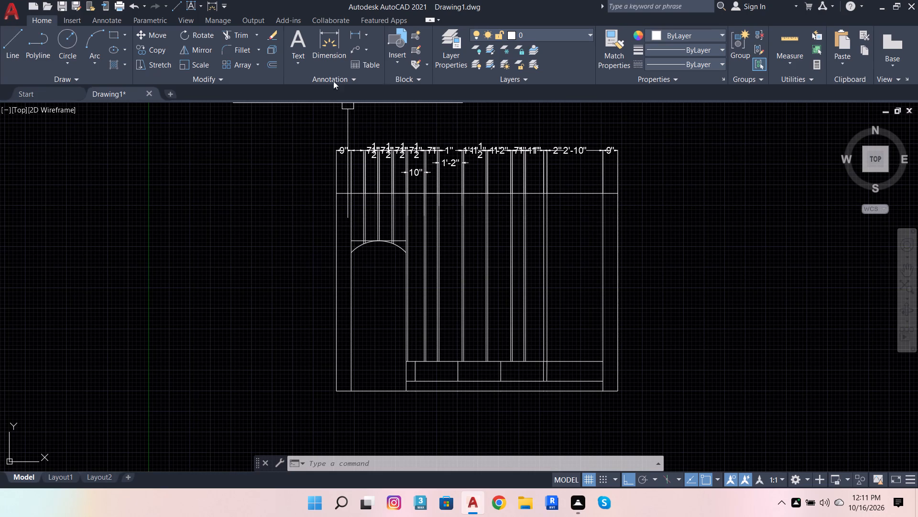
{"action": "left_click", "coordinate": [207, 30]}
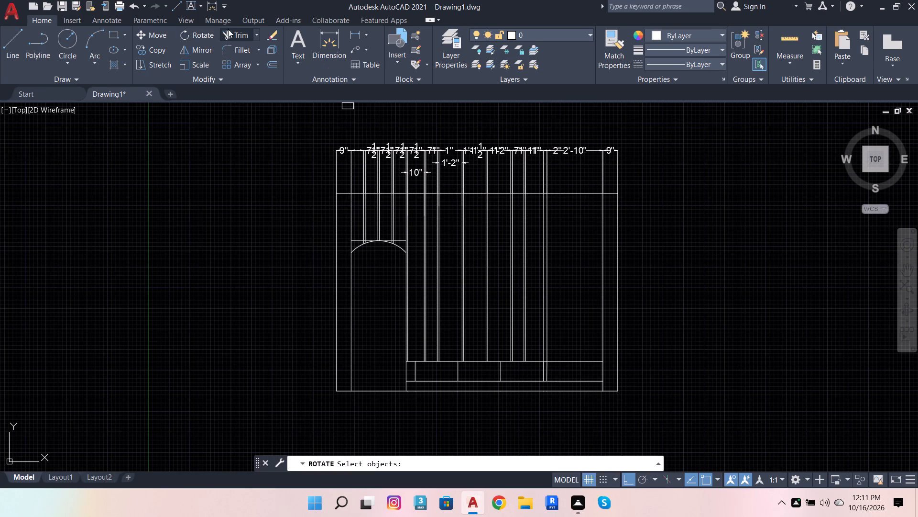
{"action": "left_click", "coordinate": [250, 30]}
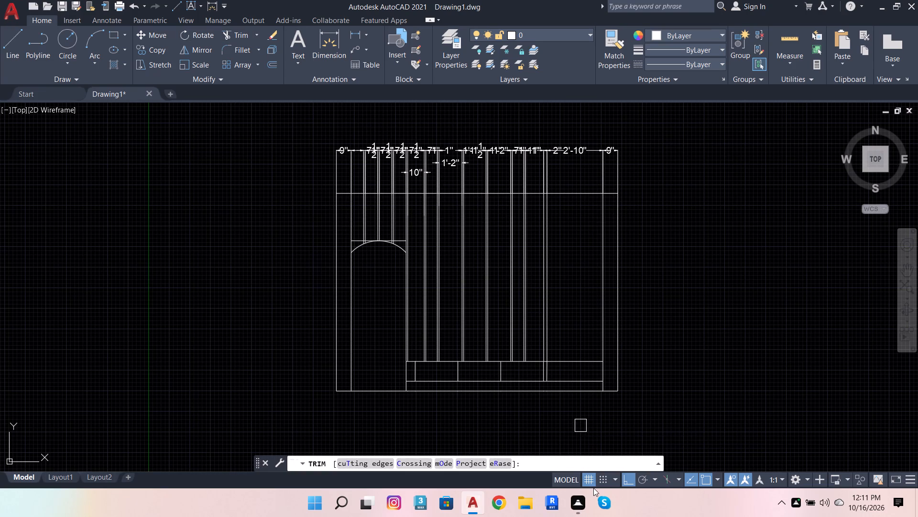
{"action": "scroll", "coordinate": [594, 489], "scroll_direction": "up", "scroll_amount": 1}
{"action": "scroll", "coordinate": [542, 357], "scroll_direction": "up", "scroll_amount": 5}
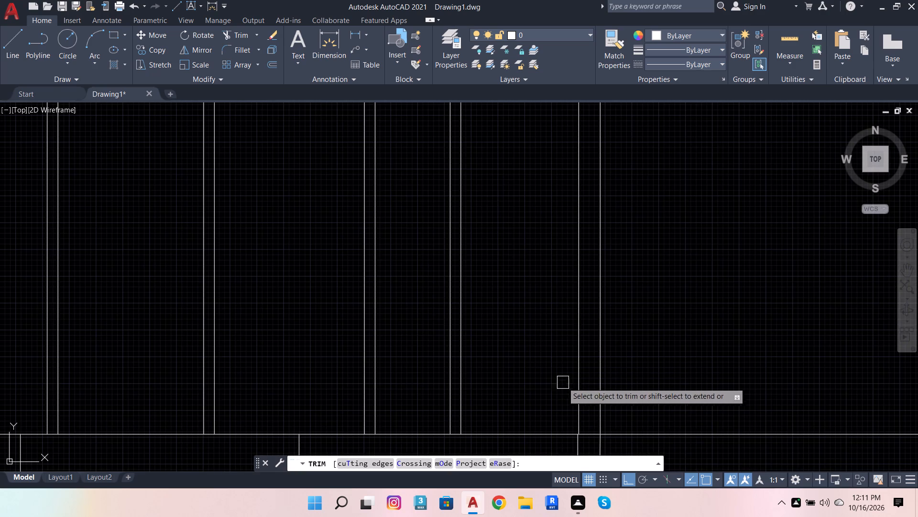
{"action": "scroll", "coordinate": [589, 426], "scroll_direction": "up", "scroll_amount": 2}
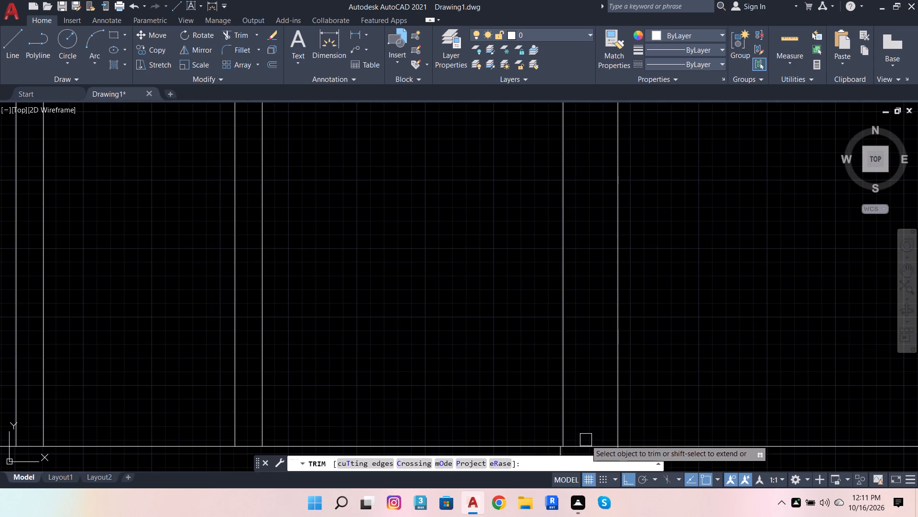
{"action": "left_click_drag", "start_coordinate": [585, 444], "coordinate": [587, 425]}
{"action": "scroll", "coordinate": [593, 396], "scroll_direction": "down", "scroll_amount": 2}
{"action": "scroll", "coordinate": [600, 424], "scroll_direction": "up", "scroll_amount": 2}
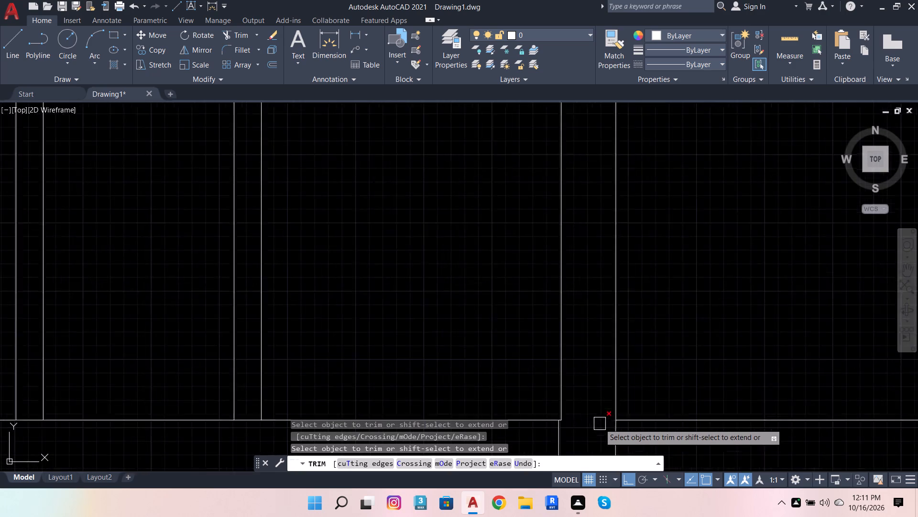
Clean up the 2" strip's base by trimming the horizontal stub, extending its arch-side vertical down to the lower line and removing the duplicate short vertical.
{"action": "scroll", "coordinate": [600, 424], "scroll_direction": "up", "scroll_amount": 1}
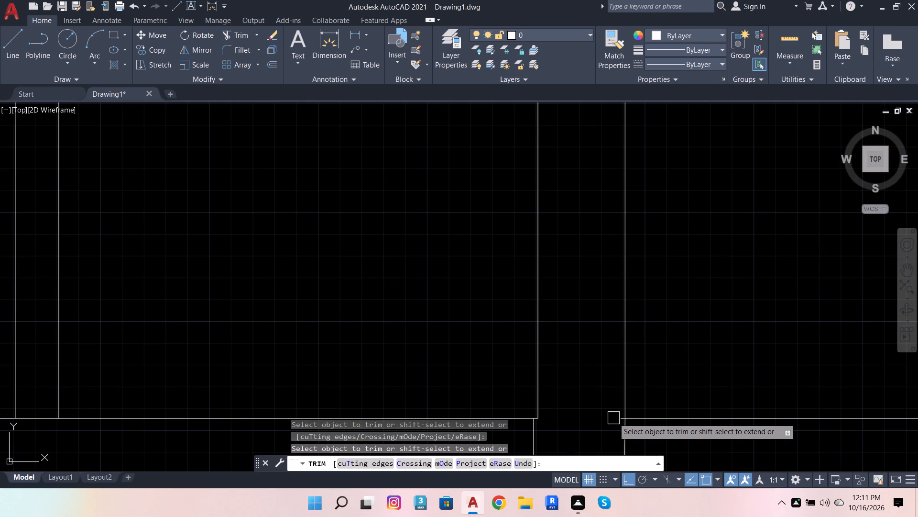
{"action": "left_click", "coordinate": [615, 418]}
{"action": "scroll", "coordinate": [592, 381], "scroll_direction": "down", "scroll_amount": 4}
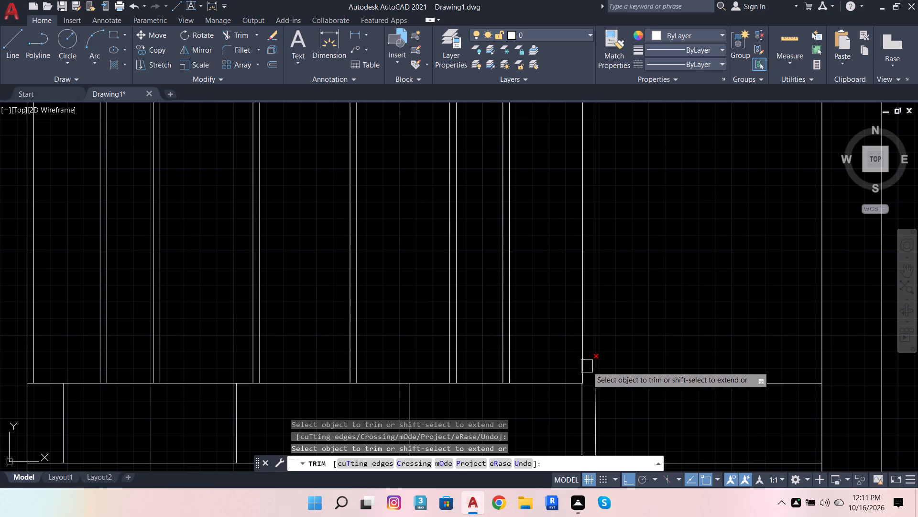
{"action": "left_click", "coordinate": [582, 359], "text": "shift"}
{"action": "scroll", "coordinate": [585, 387], "scroll_direction": "up", "scroll_amount": 4}
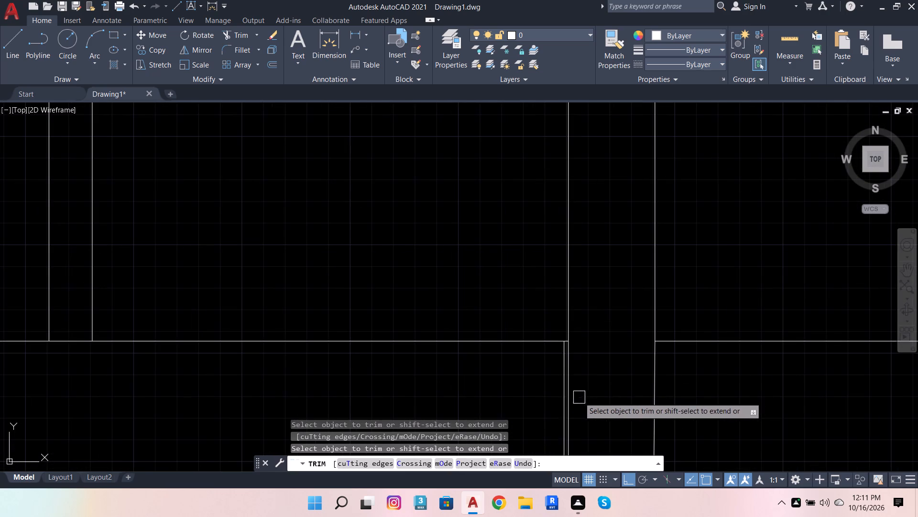
{"action": "left_click", "coordinate": [559, 362]}
{"action": "scroll", "coordinate": [608, 337], "scroll_direction": "down", "scroll_amount": 2}
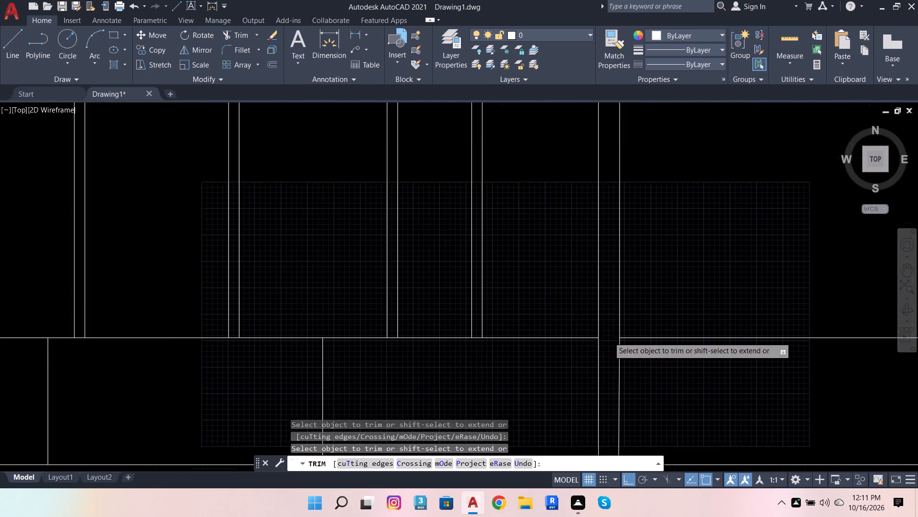
Hatch the narrow 2" vertical strip with a solid fill in colour 100,33,101.
{"action": "scroll", "coordinate": [609, 337], "scroll_direction": "down", "scroll_amount": 1}
{"action": "scroll", "coordinate": [594, 396], "scroll_direction": "down", "scroll_amount": 3}
{"action": "scroll", "coordinate": [628, 378], "scroll_direction": "up", "scroll_amount": 2}
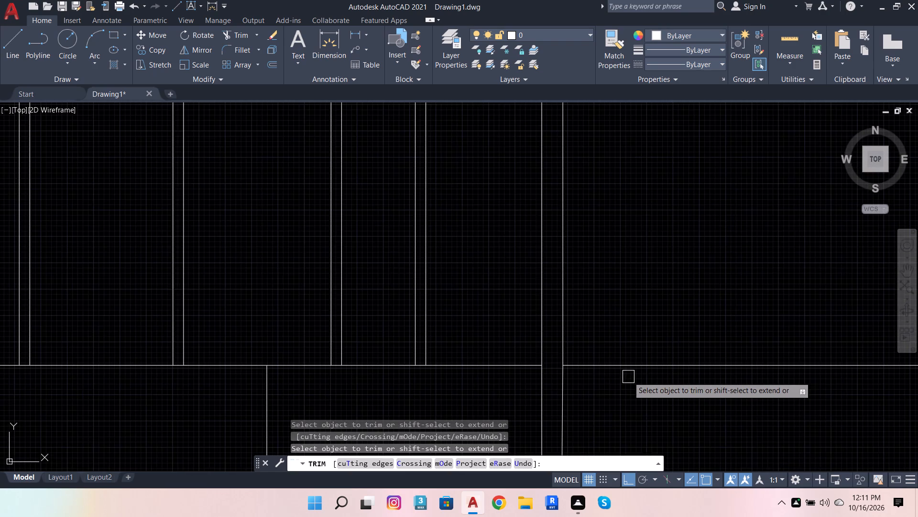
{"action": "scroll", "coordinate": [627, 385], "scroll_direction": "down", "scroll_amount": 6}
{"action": "scroll", "coordinate": [641, 193], "scroll_direction": "up", "scroll_amount": 1}
{"action": "scroll", "coordinate": [499, 206], "scroll_direction": "down", "scroll_amount": 2}
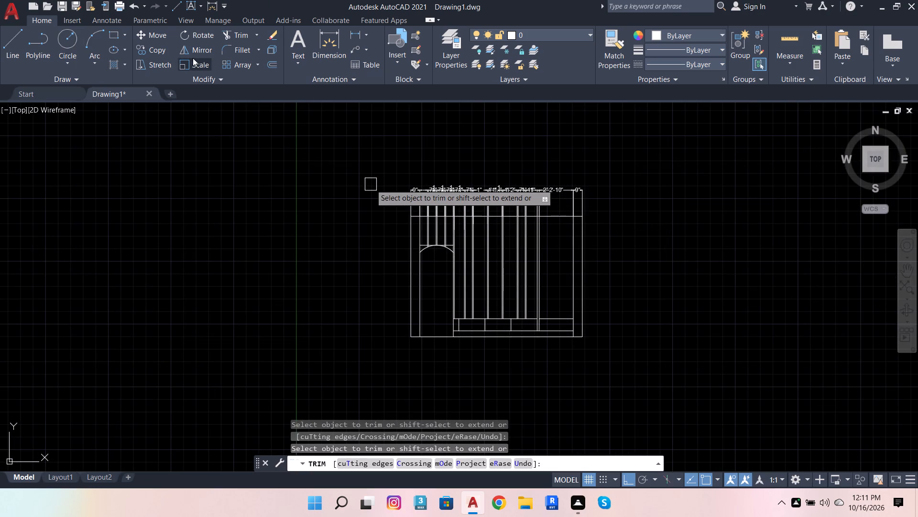
{"action": "left_click", "coordinate": [111, 61]}
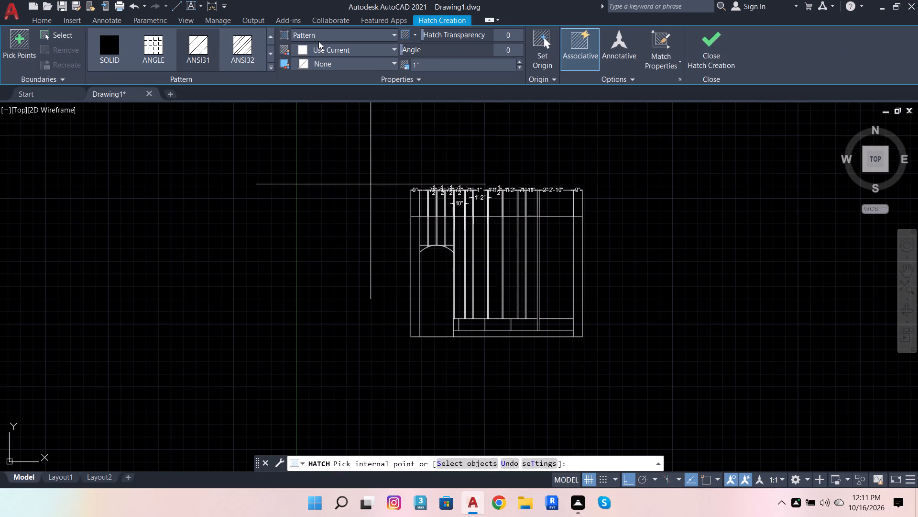
{"action": "left_click", "coordinate": [324, 29]}
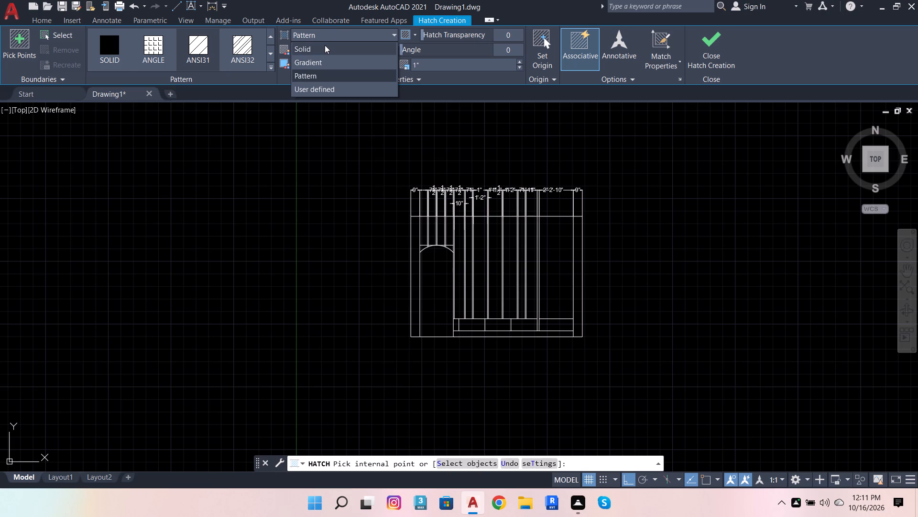
{"action": "left_click", "coordinate": [325, 45]}
{"action": "left_click", "coordinate": [321, 51]}
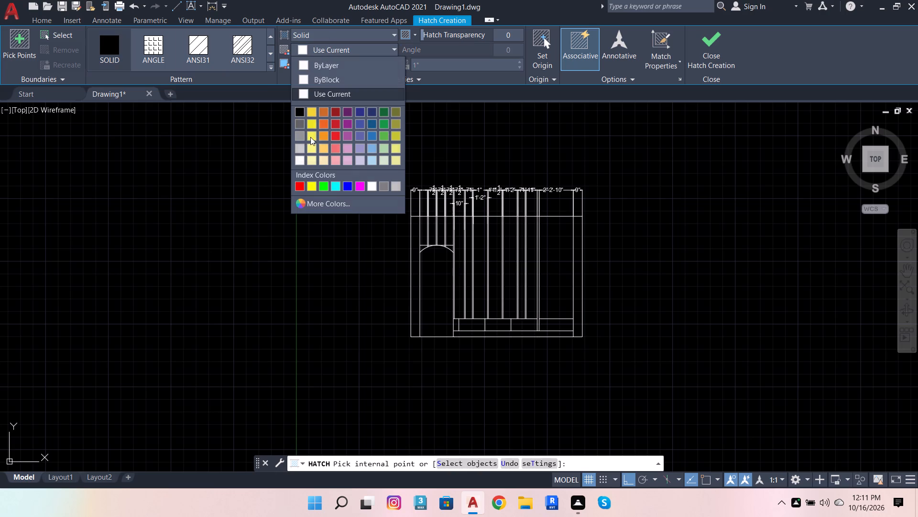
{"action": "scroll", "coordinate": [348, 113], "scroll_direction": "up", "scroll_amount": 2}
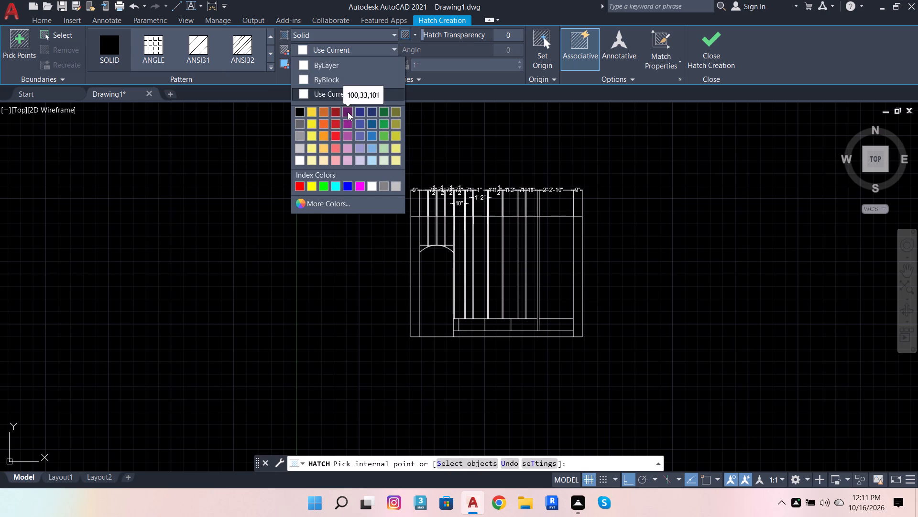
{"action": "left_click", "coordinate": [348, 112]}
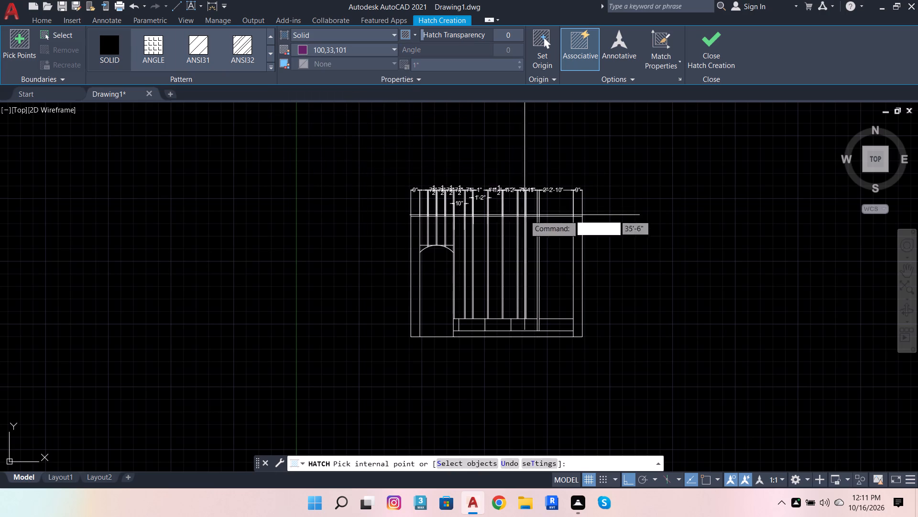
{"action": "scroll", "coordinate": [533, 232], "scroll_direction": "up", "scroll_amount": 3}
{"action": "left_click", "coordinate": [551, 221]}
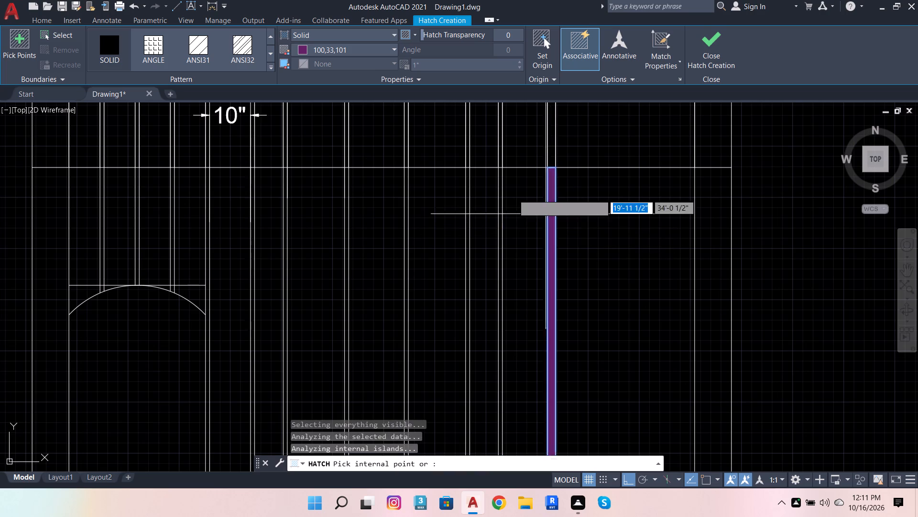
{"action": "scroll", "coordinate": [491, 184], "scroll_direction": "down", "scroll_amount": 6}
{"action": "key", "text": "Escape"}
{"action": "key", "text": "Escape"}
{"action": "key", "text": "Escape"}
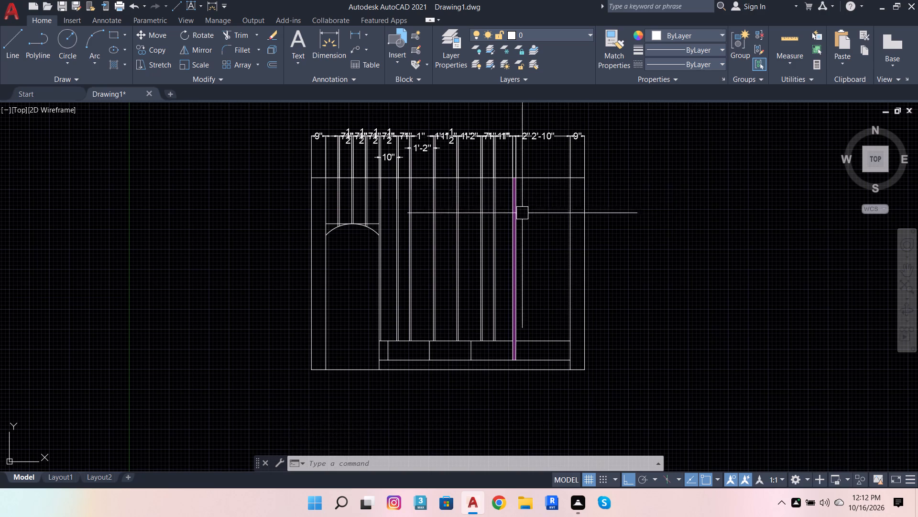
Change the colour of the 2" strip's solid hatch to index colour 249.
{"action": "scroll", "coordinate": [515, 214], "scroll_direction": "up", "scroll_amount": 6}
{"action": "double_click", "coordinate": [506, 211]}
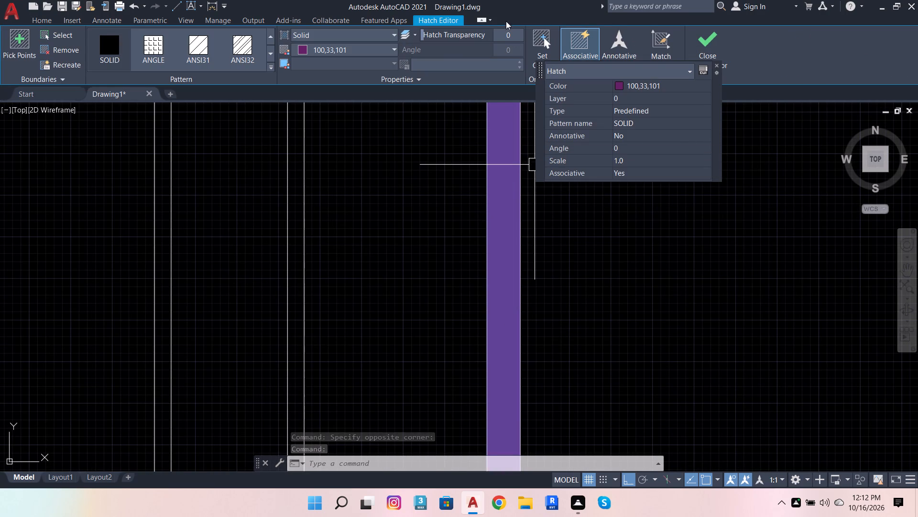
{"action": "left_click", "coordinate": [665, 79]}
{"action": "left_click", "coordinate": [665, 88]}
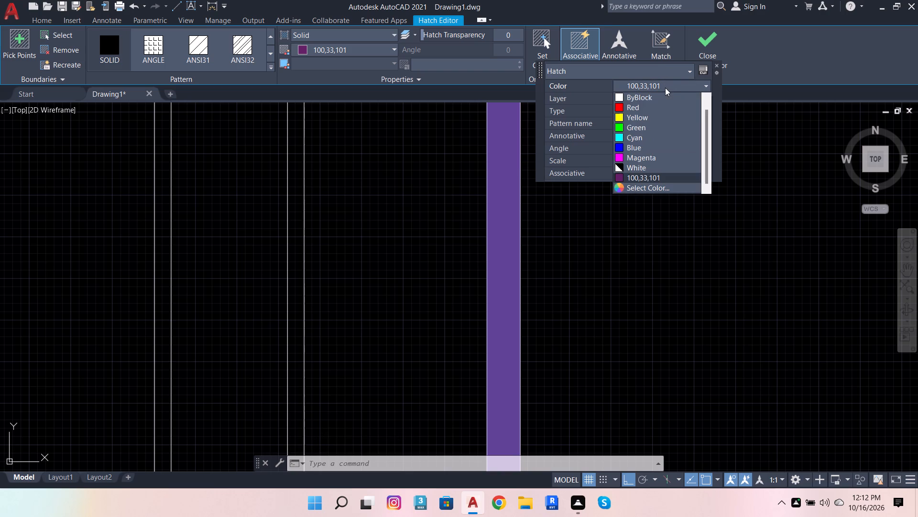
{"action": "left_click", "coordinate": [651, 189]}
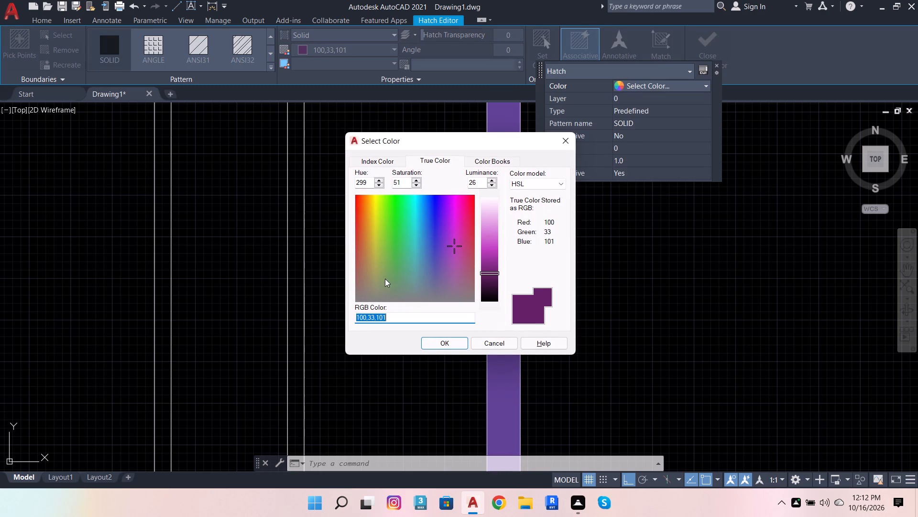
{"action": "scroll", "coordinate": [405, 265], "scroll_direction": "down", "scroll_amount": 4}
{"action": "left_click", "coordinate": [387, 162]}
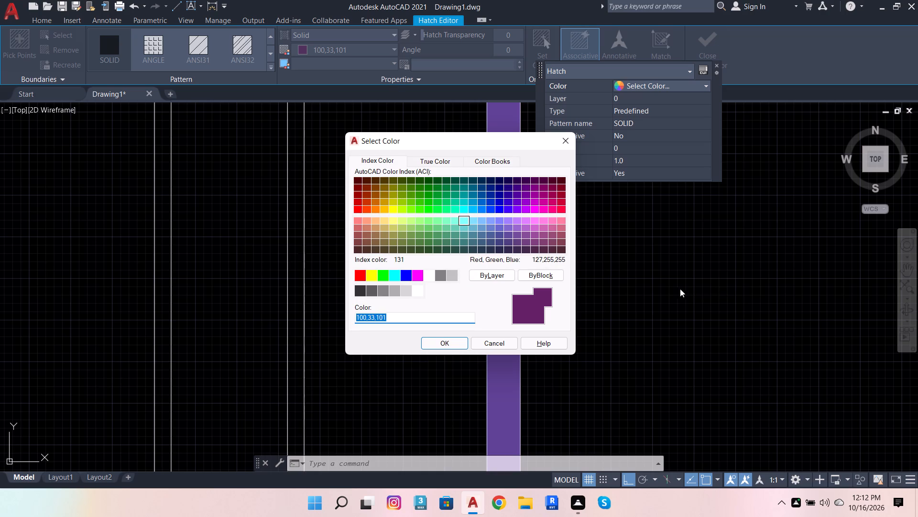
{"action": "left_click", "coordinate": [561, 249]}
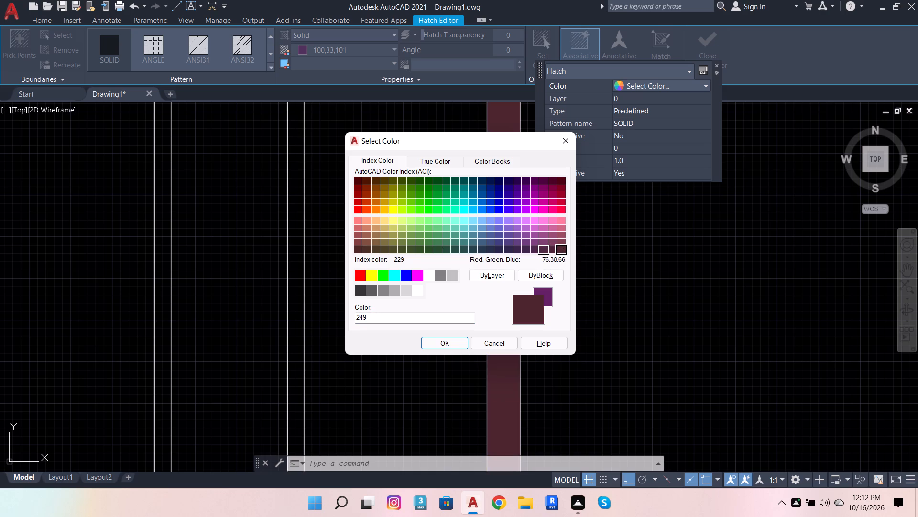
{"action": "left_click", "coordinate": [442, 346]}
{"action": "scroll", "coordinate": [546, 314], "scroll_direction": "down", "scroll_amount": 4}
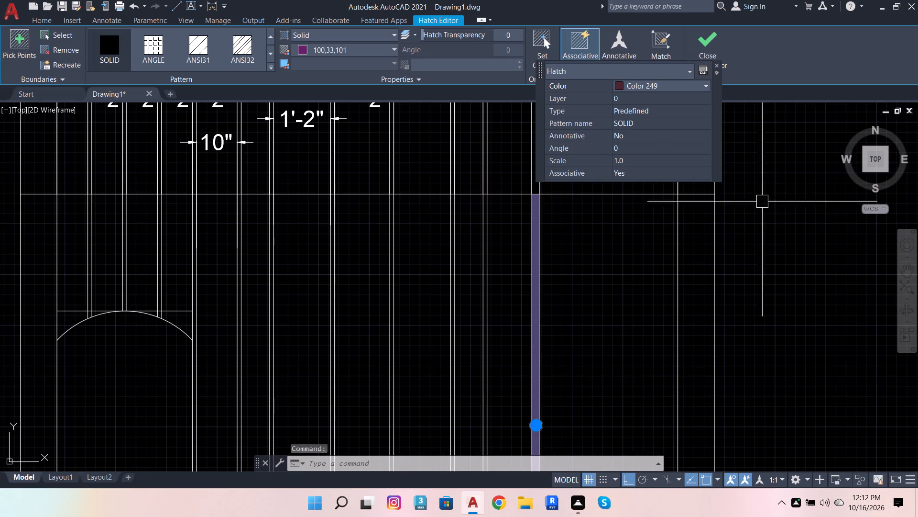
{"action": "left_click", "coordinate": [718, 64]}
{"action": "scroll", "coordinate": [546, 243], "scroll_direction": "down", "scroll_amount": 2}
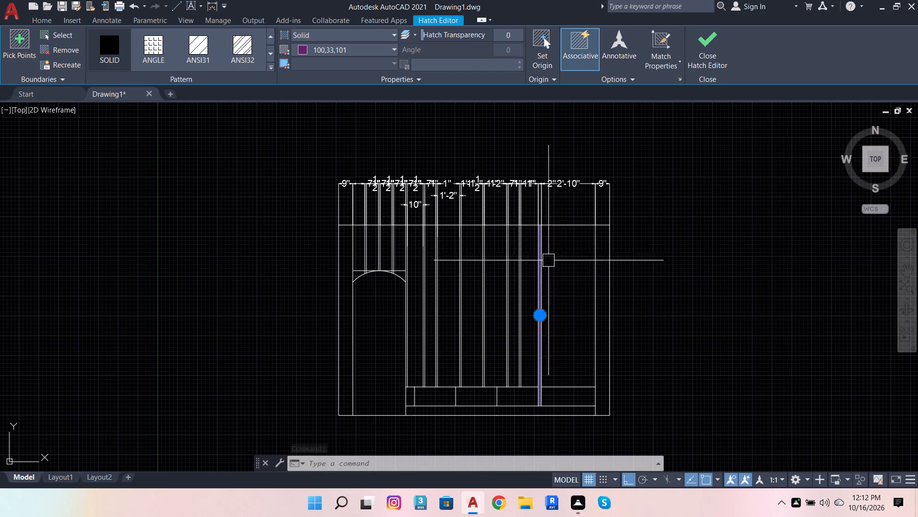
{"action": "key", "text": "Escape"}
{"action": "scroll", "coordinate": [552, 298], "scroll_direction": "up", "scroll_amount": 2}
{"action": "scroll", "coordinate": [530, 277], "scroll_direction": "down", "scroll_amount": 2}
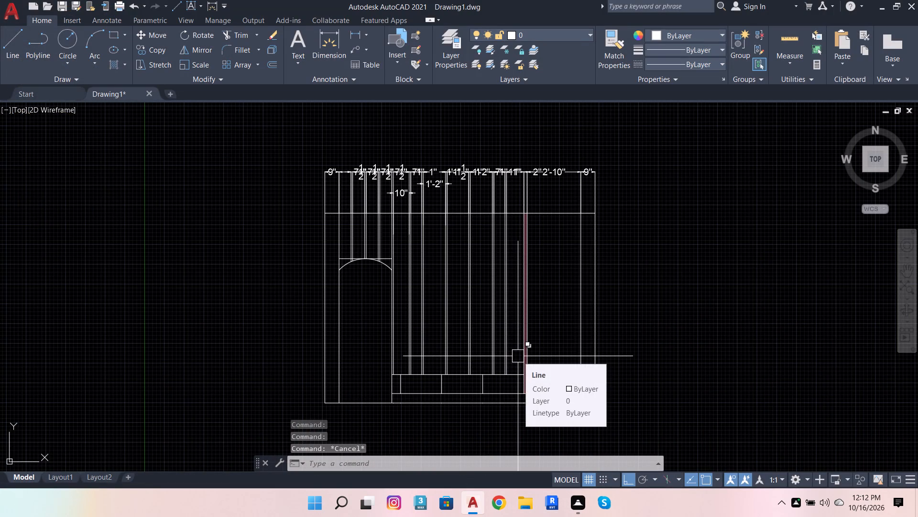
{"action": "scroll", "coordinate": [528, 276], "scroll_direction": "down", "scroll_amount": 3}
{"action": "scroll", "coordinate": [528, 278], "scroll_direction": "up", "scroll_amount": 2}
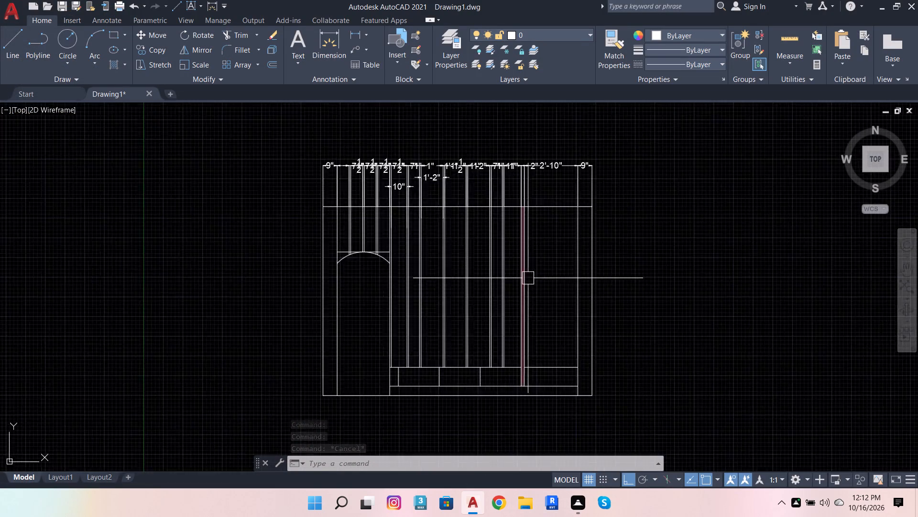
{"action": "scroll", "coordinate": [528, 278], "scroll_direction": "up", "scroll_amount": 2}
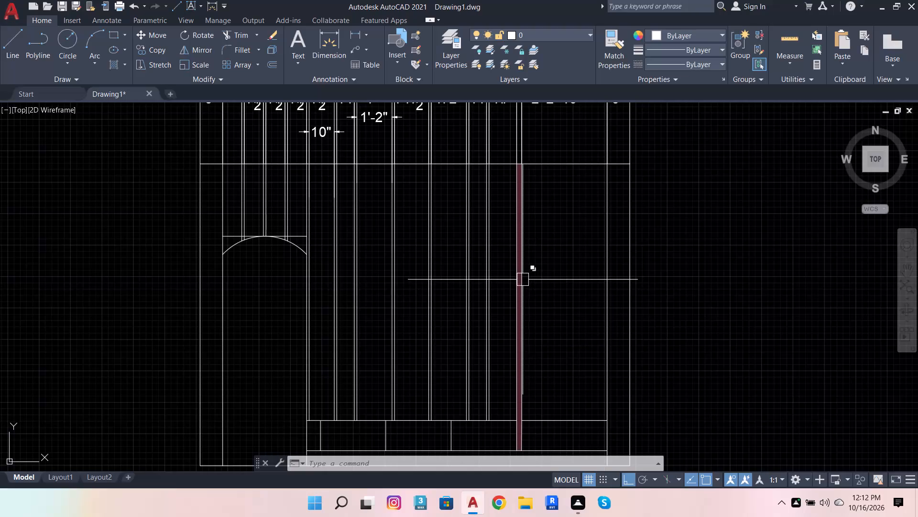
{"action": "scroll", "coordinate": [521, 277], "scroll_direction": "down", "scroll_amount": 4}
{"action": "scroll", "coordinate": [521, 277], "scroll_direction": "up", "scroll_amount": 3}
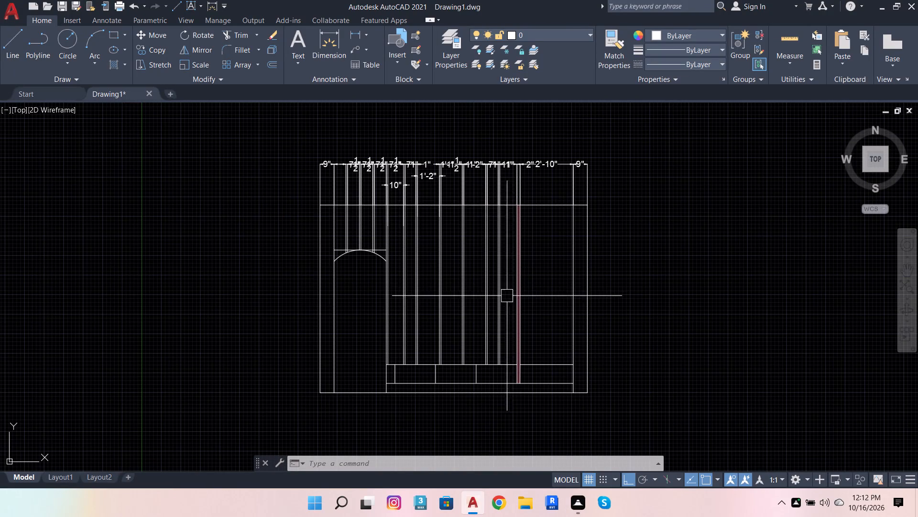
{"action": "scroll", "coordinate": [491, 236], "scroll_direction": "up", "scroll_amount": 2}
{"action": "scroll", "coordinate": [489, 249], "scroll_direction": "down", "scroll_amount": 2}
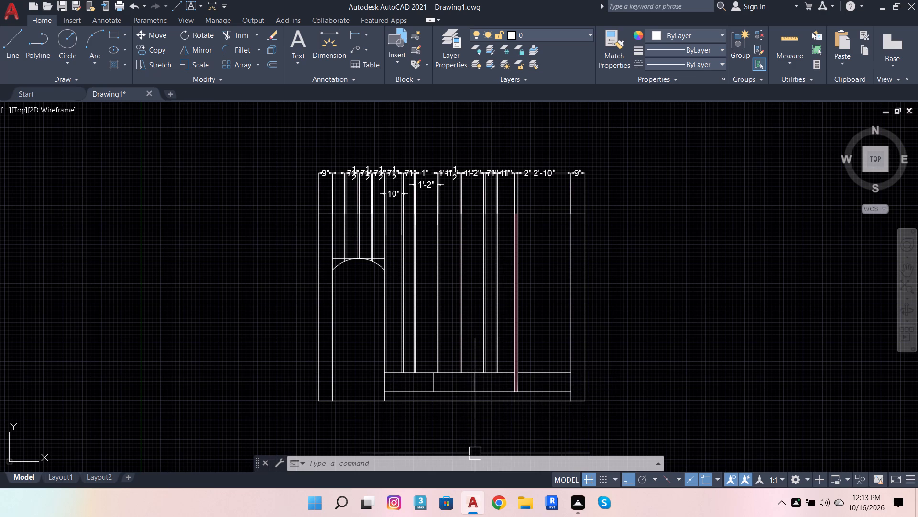
Offset the upper horizontal line of the middle 2'2" segment upward by 2'2".
{"action": "scroll", "coordinate": [474, 402], "scroll_direction": "up", "scroll_amount": 2}
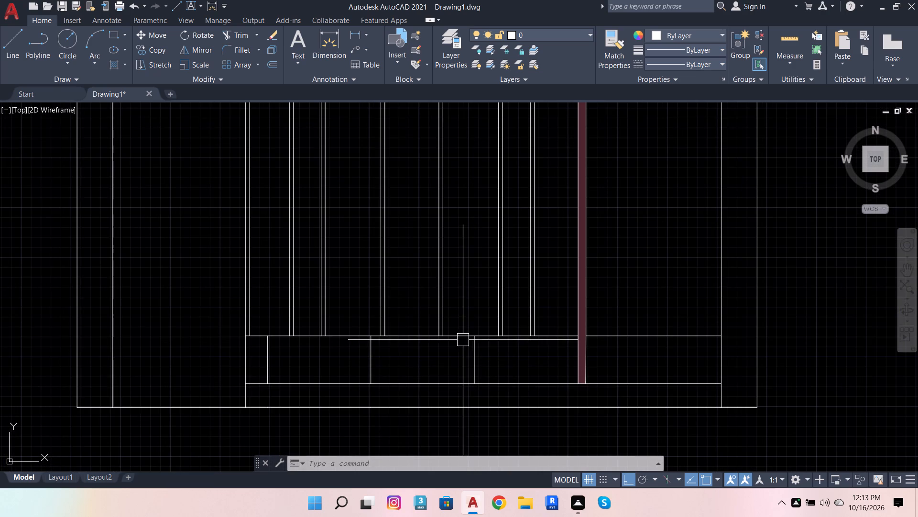
{"action": "left_click", "coordinate": [463, 339]}
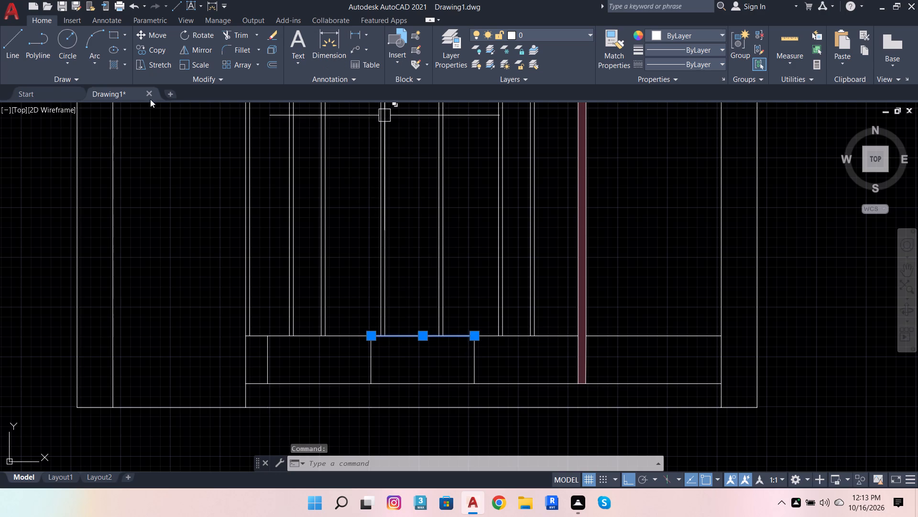
{"action": "left_click", "coordinate": [271, 67]}
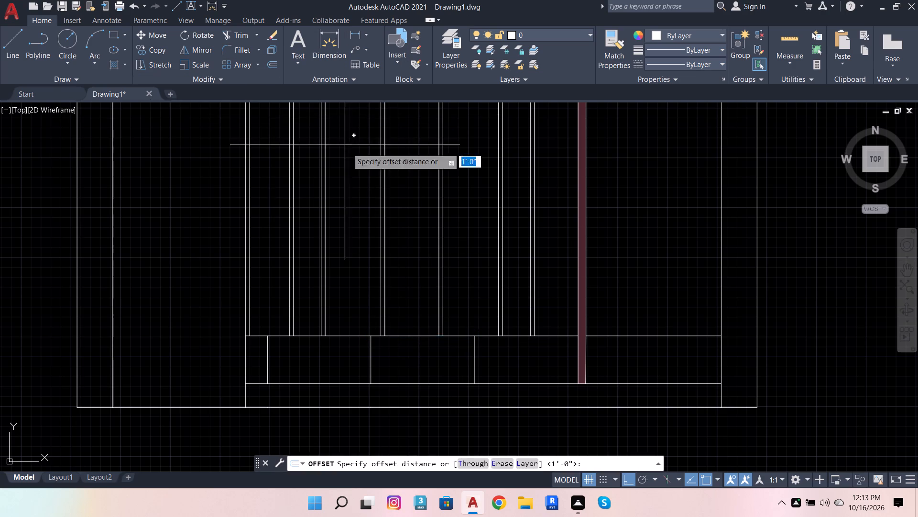
{"action": "left_click_drag", "start_coordinate": [473, 335], "coordinate": [473, 331]}
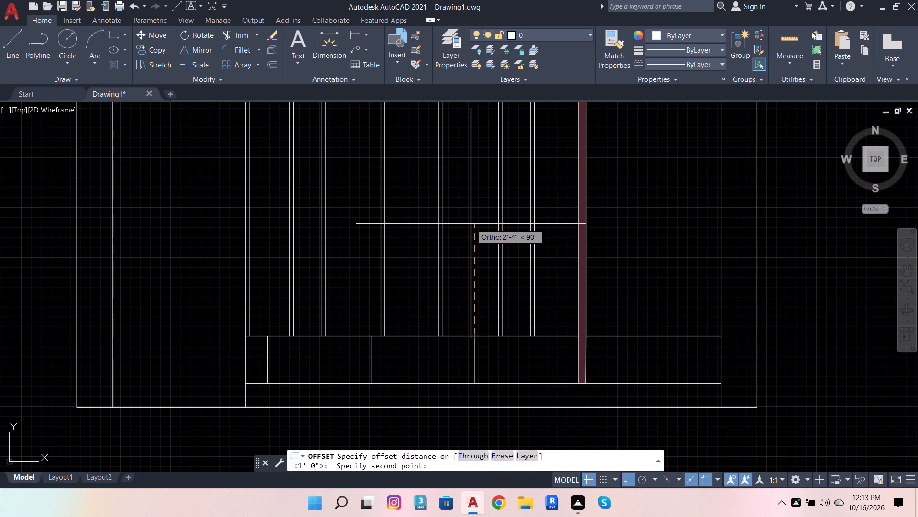
{"action": "type", "text": "2'2"}
{"action": "key", "text": "Return"}
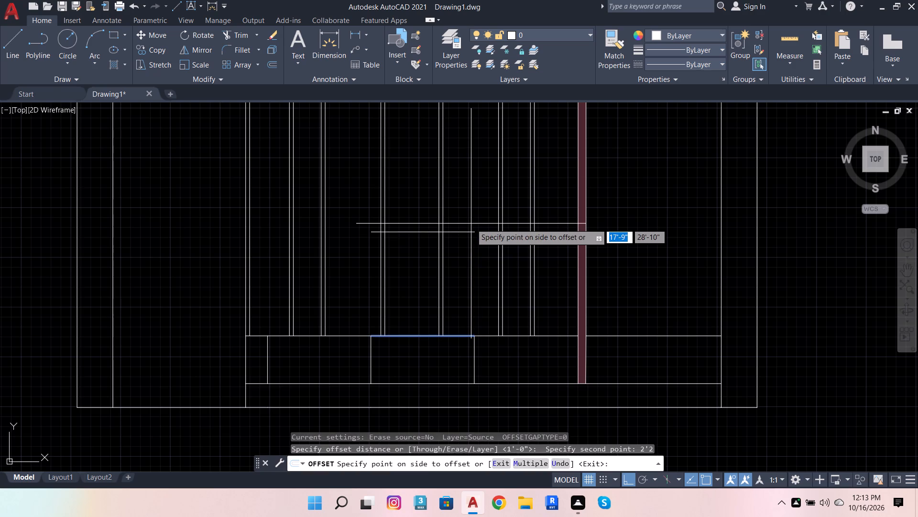
{"action": "left_click", "coordinate": [471, 224]}
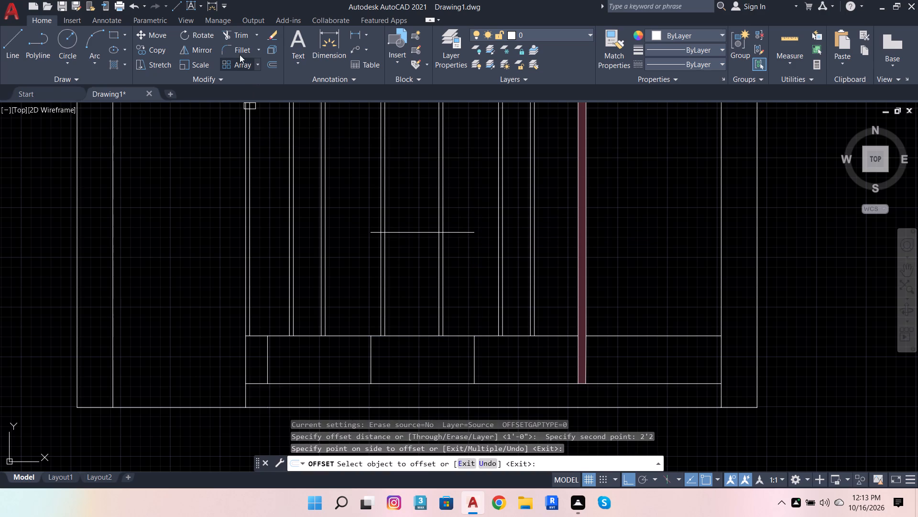
Extend the offset horizontal line left to the vertical pair bounding the 10" strip and right to the last vertical pair before the hatch.
{"action": "left_click", "coordinate": [234, 33]}
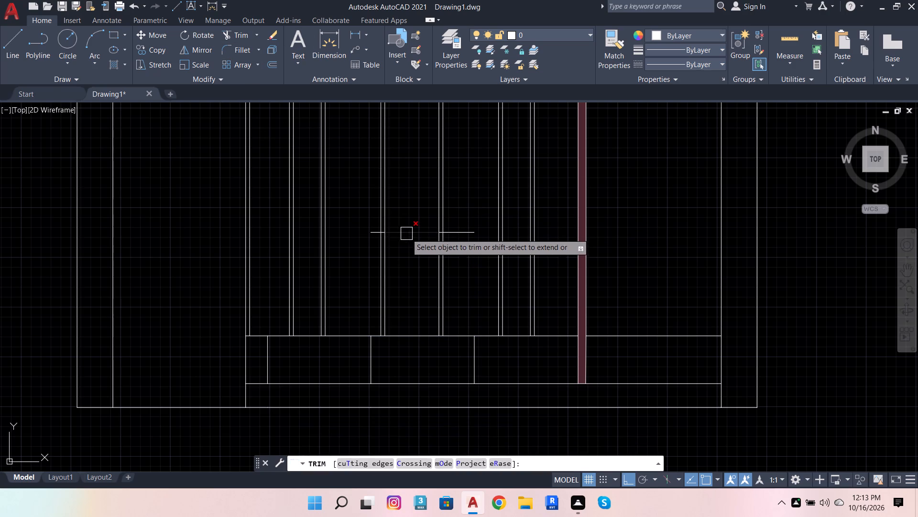
{"action": "left_click", "coordinate": [355, 230], "text": "shift"}
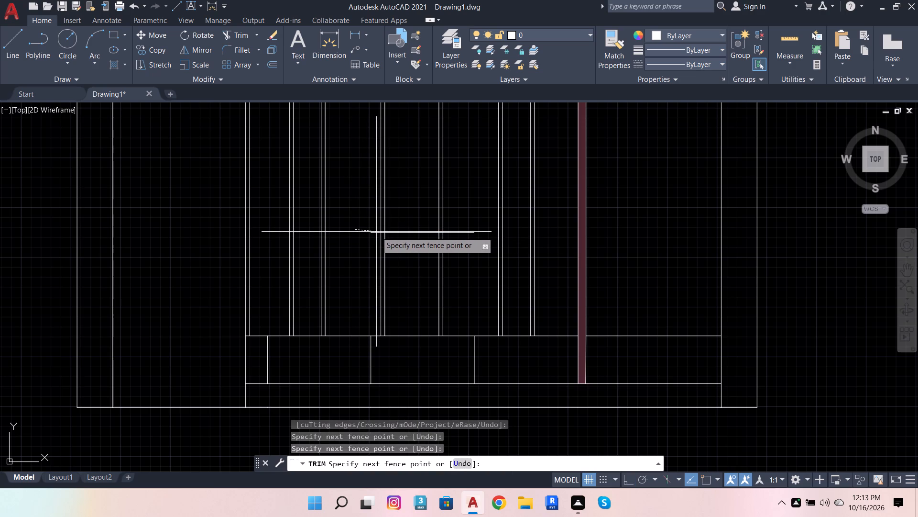
{"action": "left_click", "coordinate": [375, 234], "text": "shift"}
{"action": "left_click", "coordinate": [369, 235], "text": "shift"}
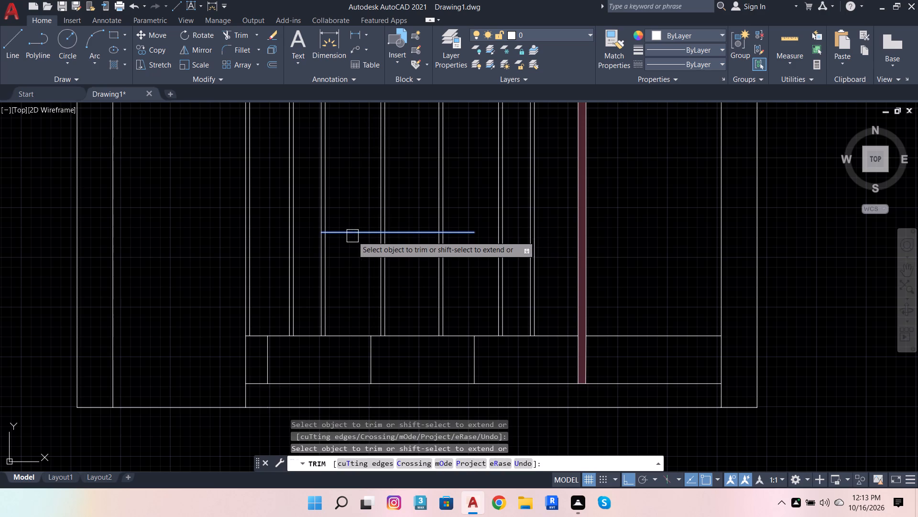
{"action": "left_click", "coordinate": [350, 236], "text": "shift"}
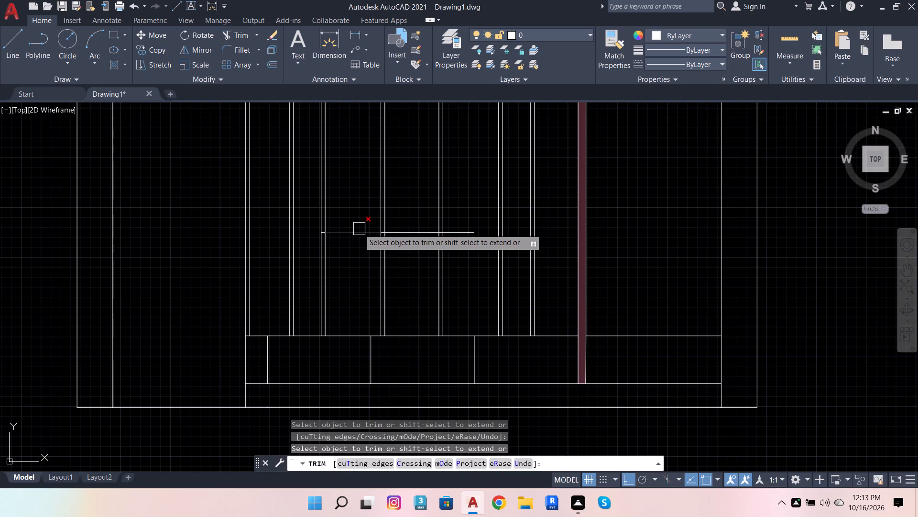
{"action": "left_click", "coordinate": [361, 231], "text": "shift"}
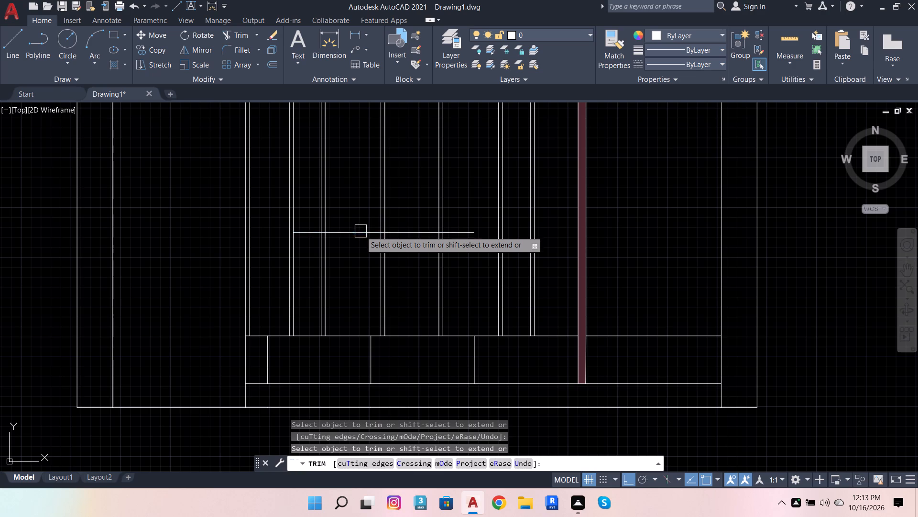
{"action": "left_click", "coordinate": [426, 232], "text": "shift"}
{"action": "left_click", "coordinate": [471, 232], "text": "shift"}
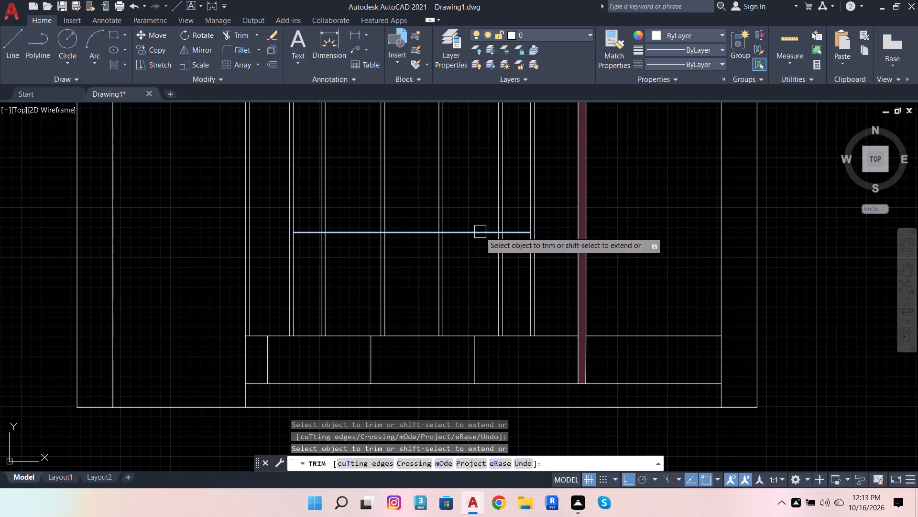
{"action": "scroll", "coordinate": [509, 291], "scroll_direction": "down", "scroll_amount": 3}
{"action": "scroll", "coordinate": [491, 289], "scroll_direction": "up", "scroll_amount": 3}
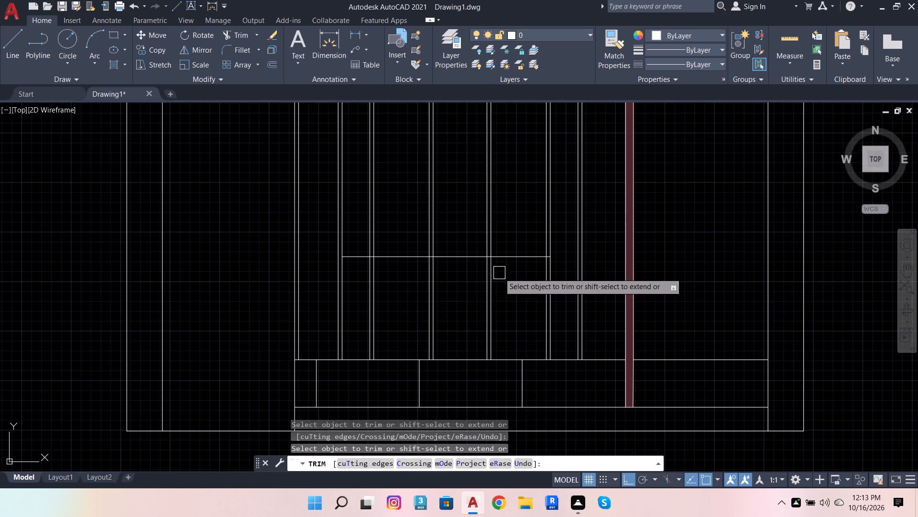
{"action": "left_click", "coordinate": [519, 257], "text": "shift"}
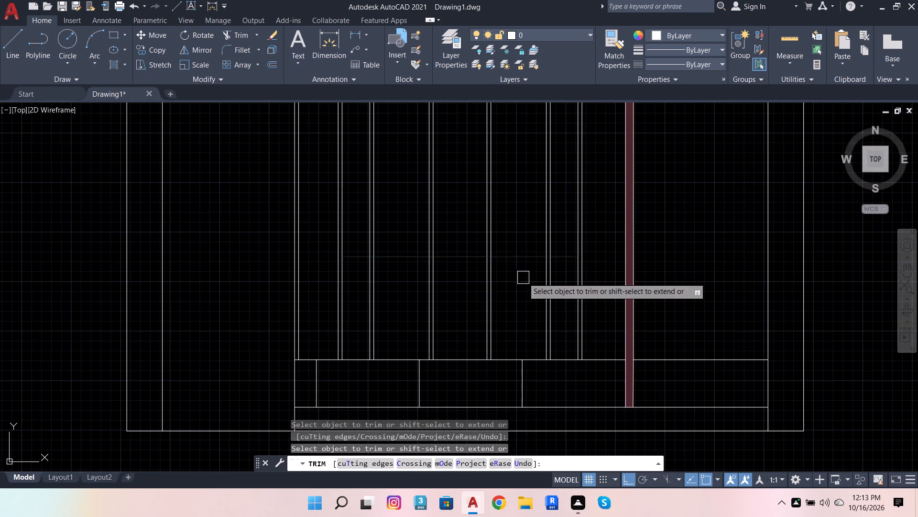
{"action": "scroll", "coordinate": [526, 283], "scroll_direction": "down", "scroll_amount": 2}
{"action": "scroll", "coordinate": [522, 282], "scroll_direction": "up", "scroll_amount": 2}
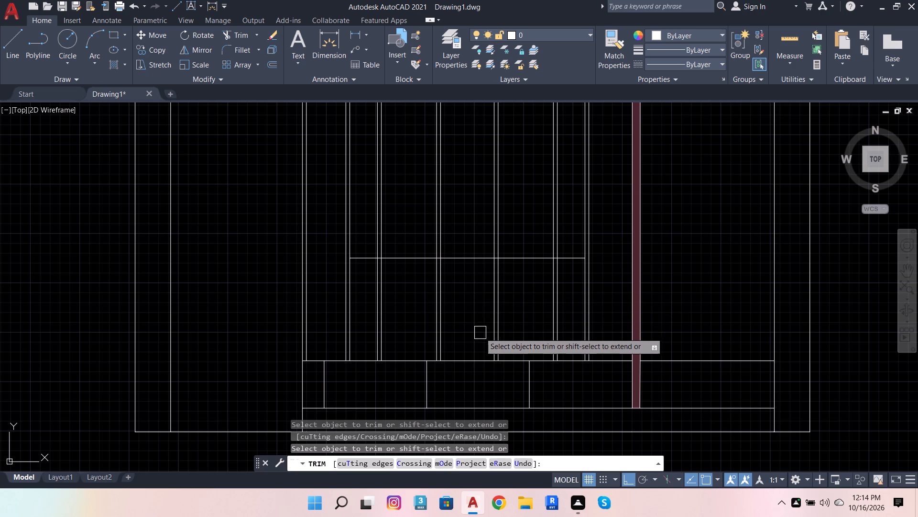
{"action": "scroll", "coordinate": [476, 310], "scroll_direction": "down", "scroll_amount": 1}
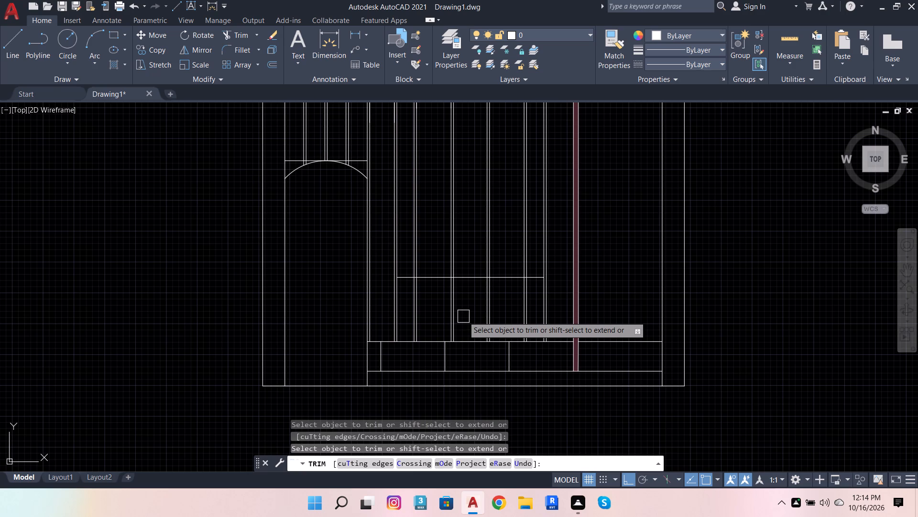
{"action": "scroll", "coordinate": [385, 282], "scroll_direction": "up", "scroll_amount": 1}
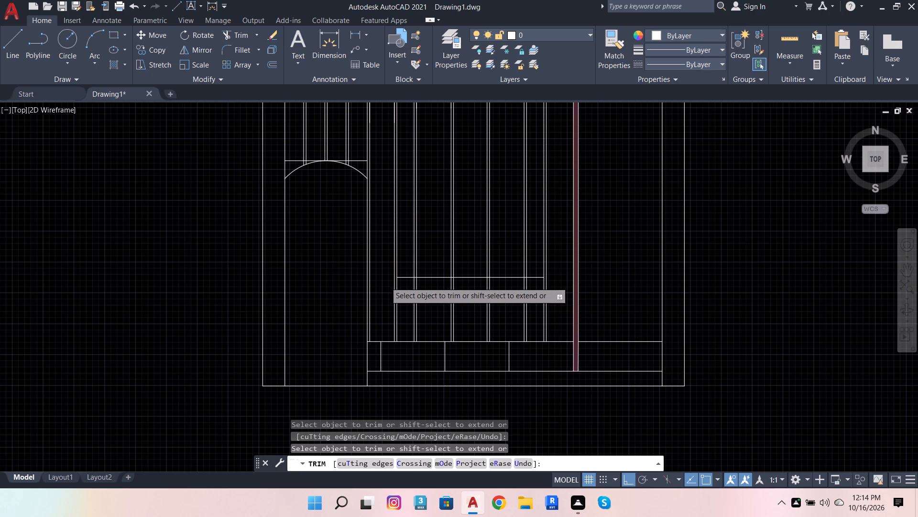
{"action": "key", "text": "Escape"}
Offset the verticals at both ends of the extended horizontal line inward by 4".
{"action": "scroll", "coordinate": [405, 255], "scroll_direction": "up", "scroll_amount": 2}
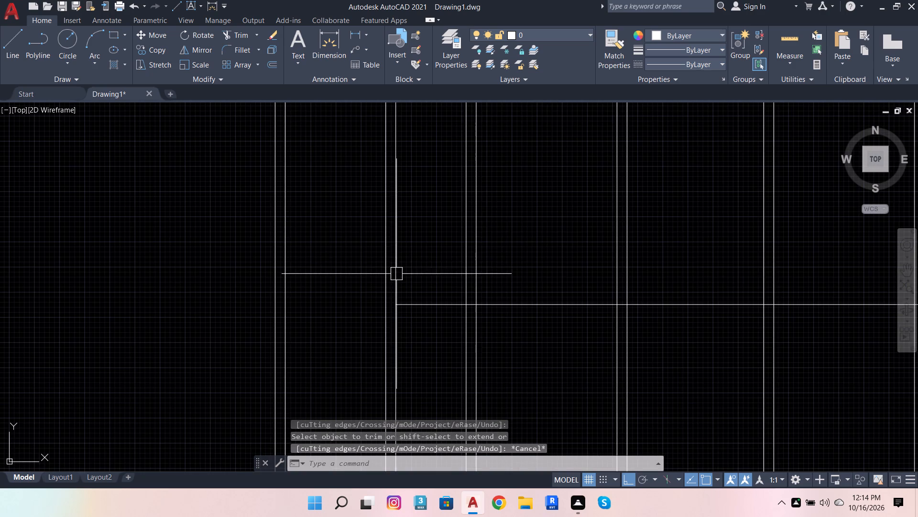
{"action": "left_click", "coordinate": [396, 274]}
{"action": "left_click", "coordinate": [274, 61]}
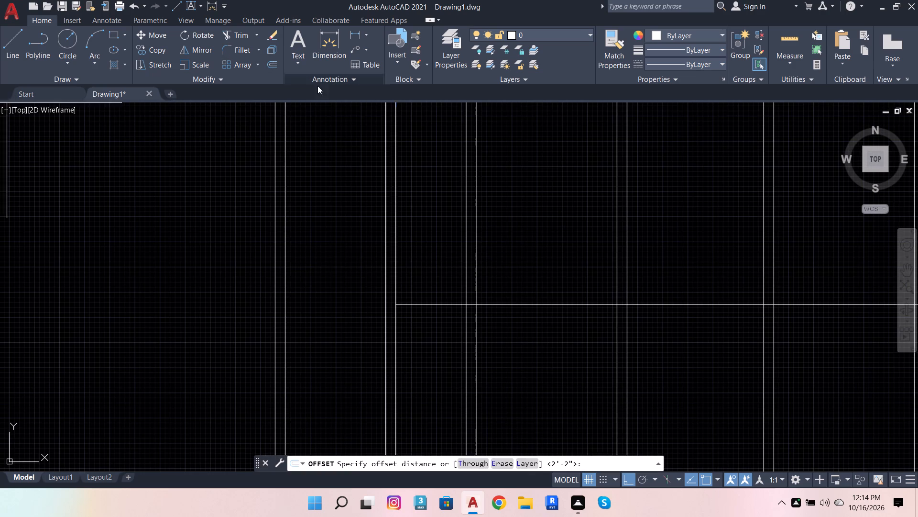
{"action": "left_click", "coordinate": [397, 305]}
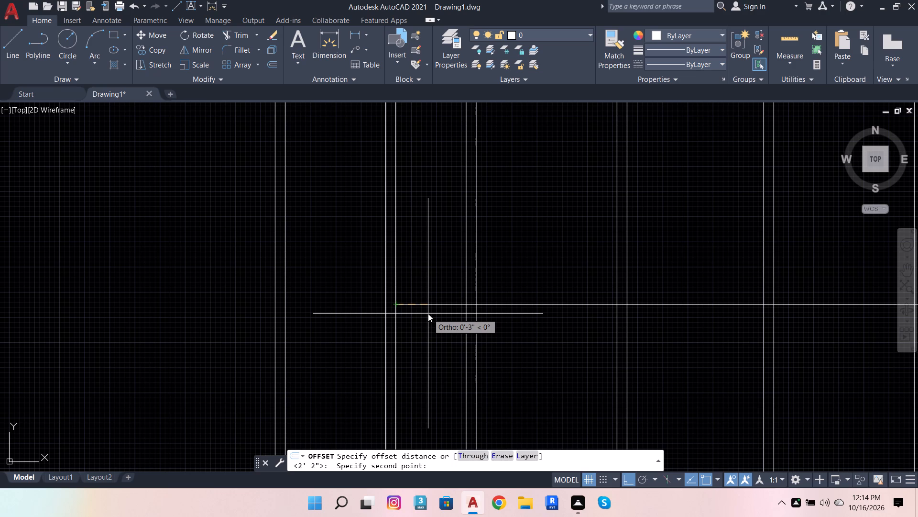
{"action": "key", "text": "4"}
{"action": "key", "text": "Return"}
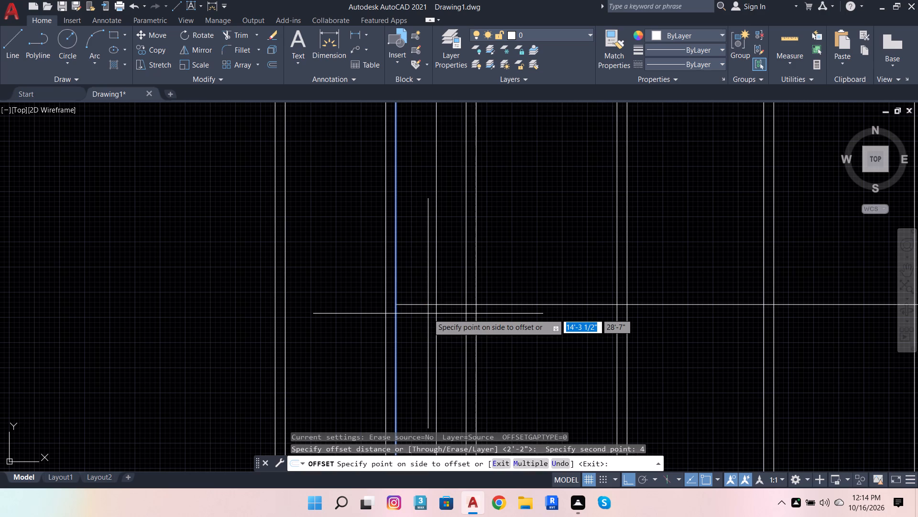
{"action": "left_click", "coordinate": [428, 314]}
{"action": "scroll", "coordinate": [425, 308], "scroll_direction": "down", "scroll_amount": 4}
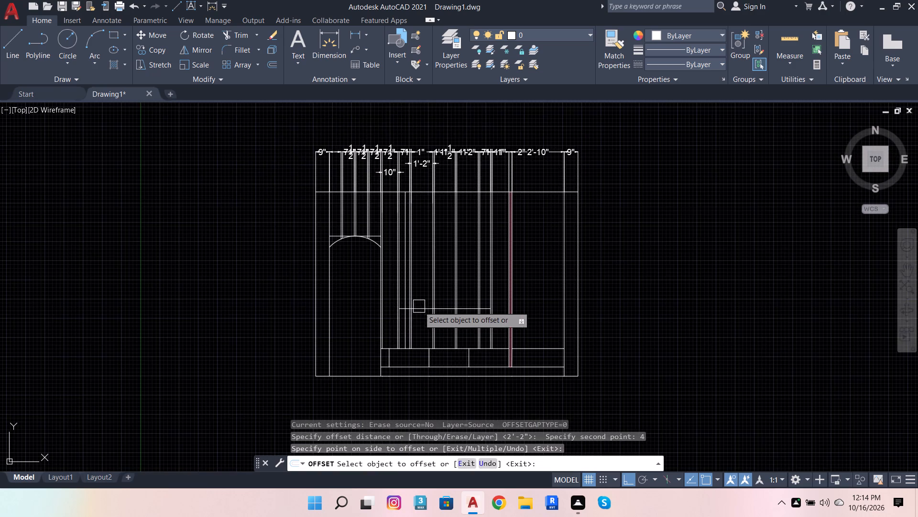
{"action": "scroll", "coordinate": [462, 304], "scroll_direction": "up", "scroll_amount": 3}
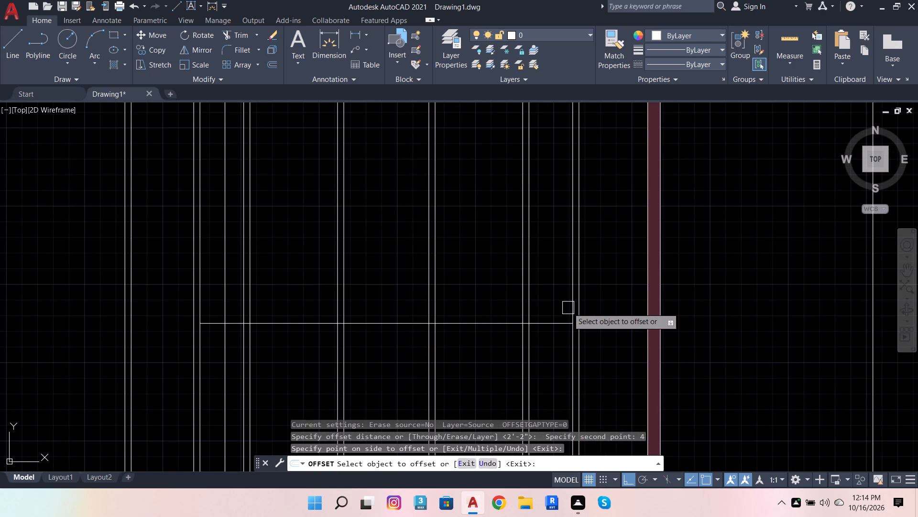
{"action": "left_click", "coordinate": [568, 308]}
{"action": "left_click_drag", "start_coordinate": [554, 303], "coordinate": [543, 331]}
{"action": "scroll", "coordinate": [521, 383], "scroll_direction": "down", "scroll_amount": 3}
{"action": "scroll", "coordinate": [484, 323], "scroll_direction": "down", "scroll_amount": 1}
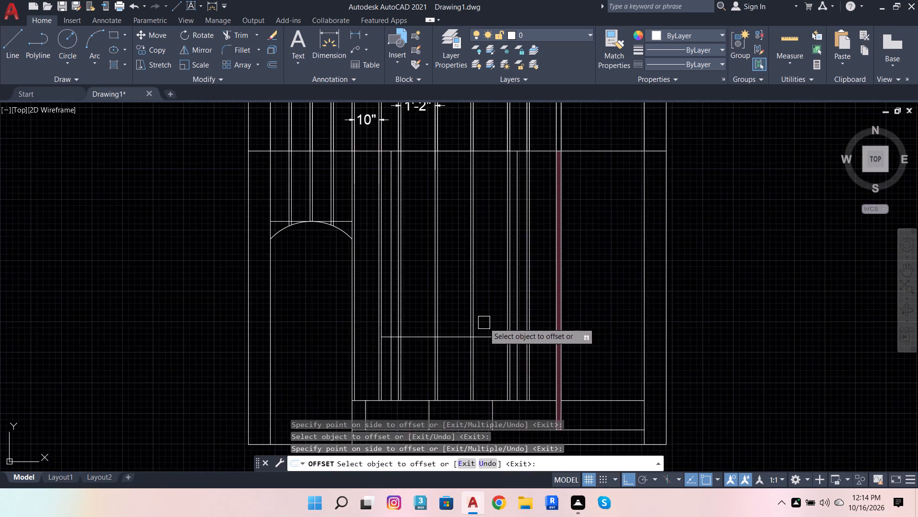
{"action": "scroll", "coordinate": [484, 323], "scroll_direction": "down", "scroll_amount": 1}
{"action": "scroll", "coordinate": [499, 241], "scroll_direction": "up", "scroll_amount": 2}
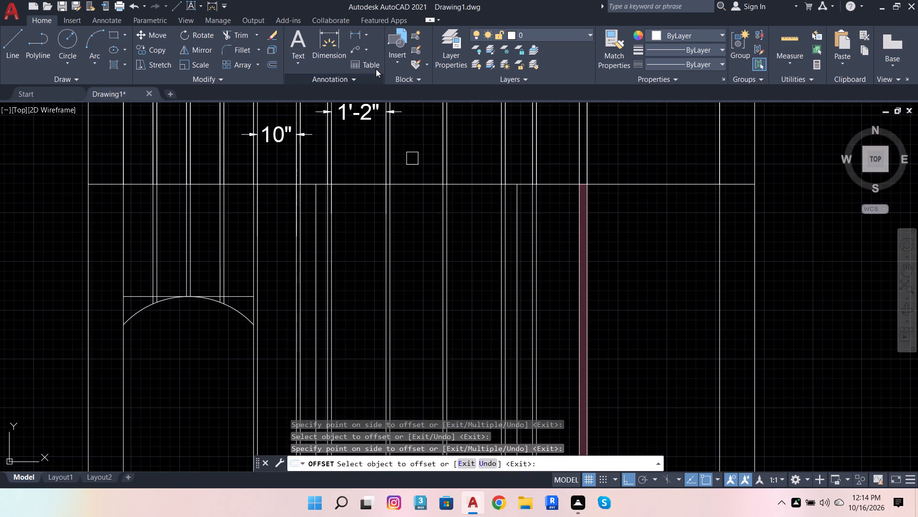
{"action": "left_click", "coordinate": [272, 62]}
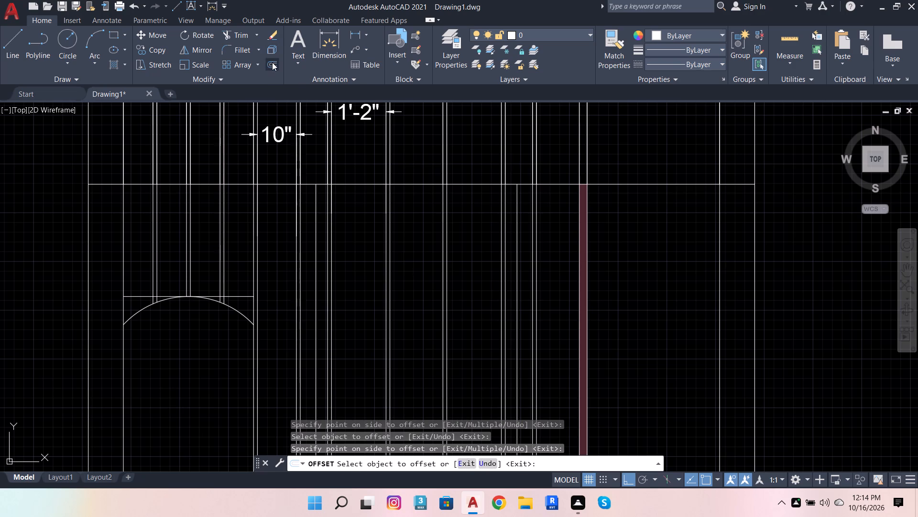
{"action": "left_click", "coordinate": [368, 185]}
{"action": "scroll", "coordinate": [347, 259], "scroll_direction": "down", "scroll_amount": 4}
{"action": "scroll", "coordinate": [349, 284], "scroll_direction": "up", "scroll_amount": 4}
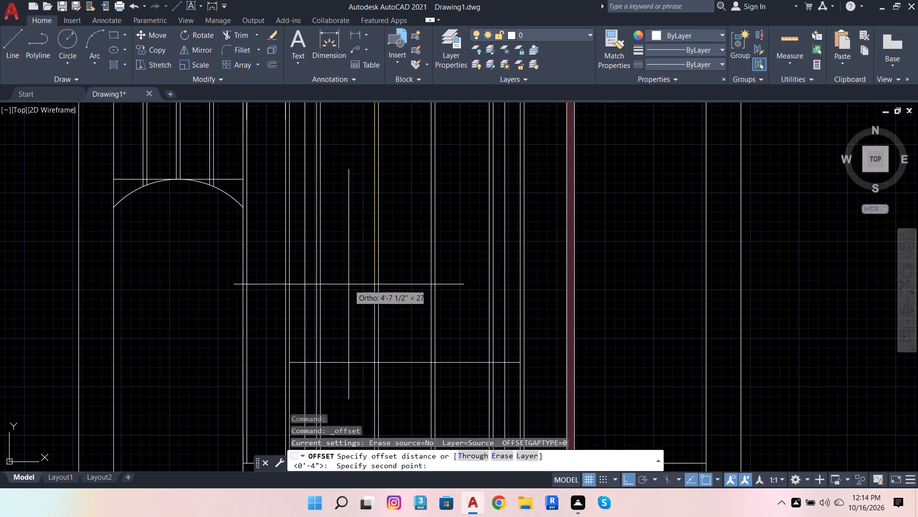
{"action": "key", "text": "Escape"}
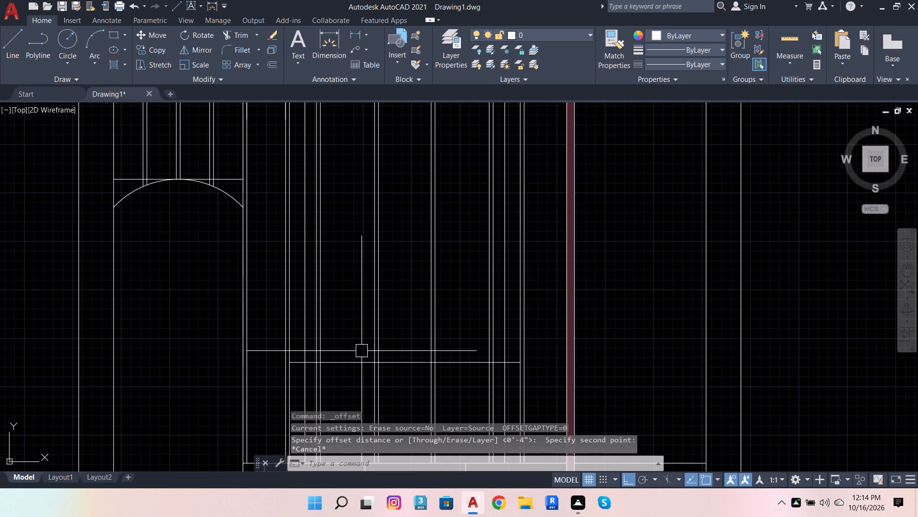
Offset the extended horizontal line upward by 2'10".
{"action": "left_click", "coordinate": [357, 360]}
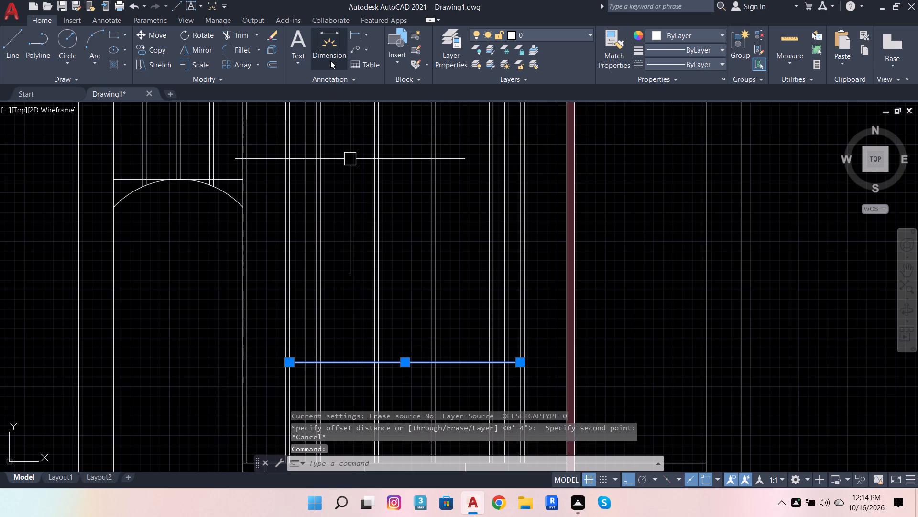
{"action": "left_click", "coordinate": [275, 65]}
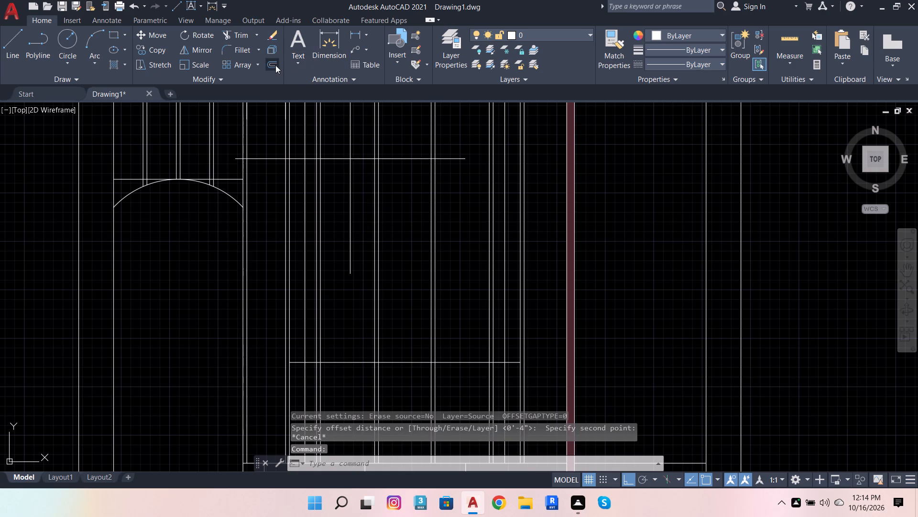
{"action": "left_click", "coordinate": [289, 365]}
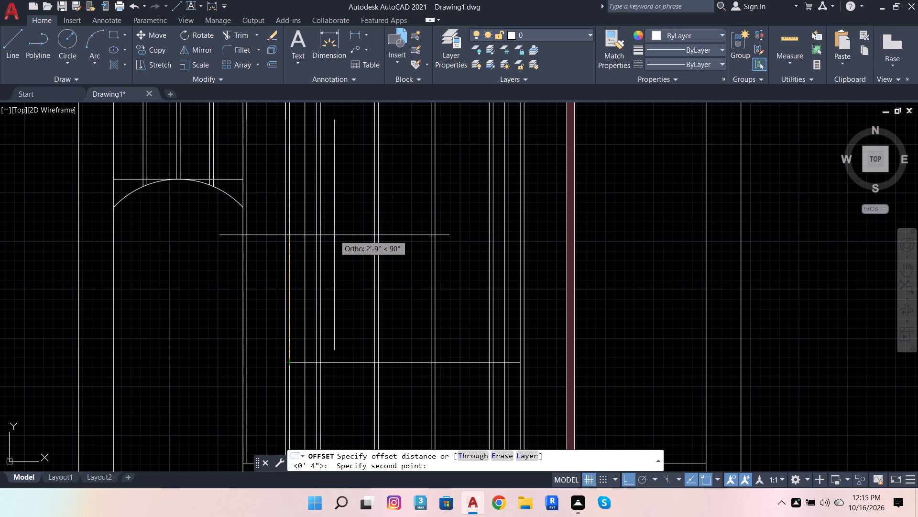
{"action": "type", "text": "2'"}
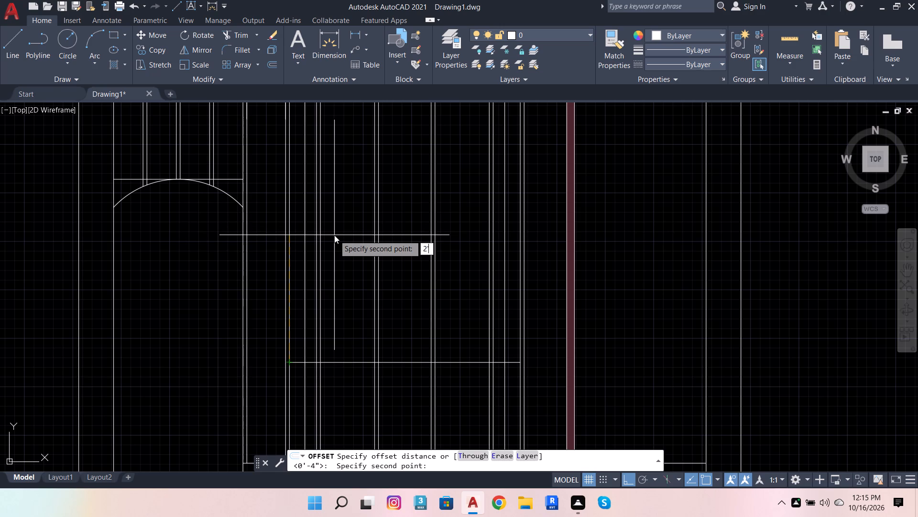
{"action": "key", "text": "9"}
{"action": "key", "text": "BackSpace"}
{"action": "type", "text": "10"}
{"action": "key", "text": "Return"}
{"action": "left_click_drag", "start_coordinate": [334, 235], "coordinate": [271, 56]}
Trim the right ends of both horizontals and the excess of the right 4" offset vertical to form the frame's right corners.
{"action": "left_click", "coordinate": [246, 30]}
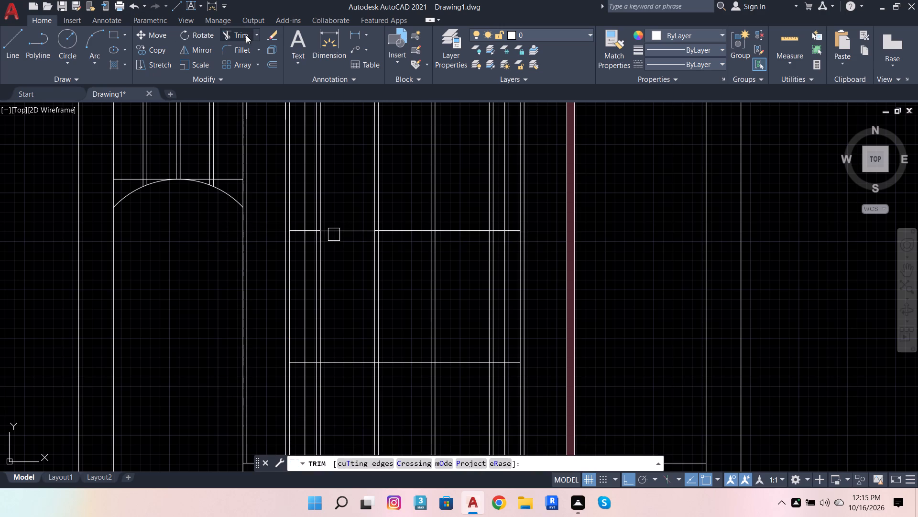
{"action": "left_click", "coordinate": [241, 38]}
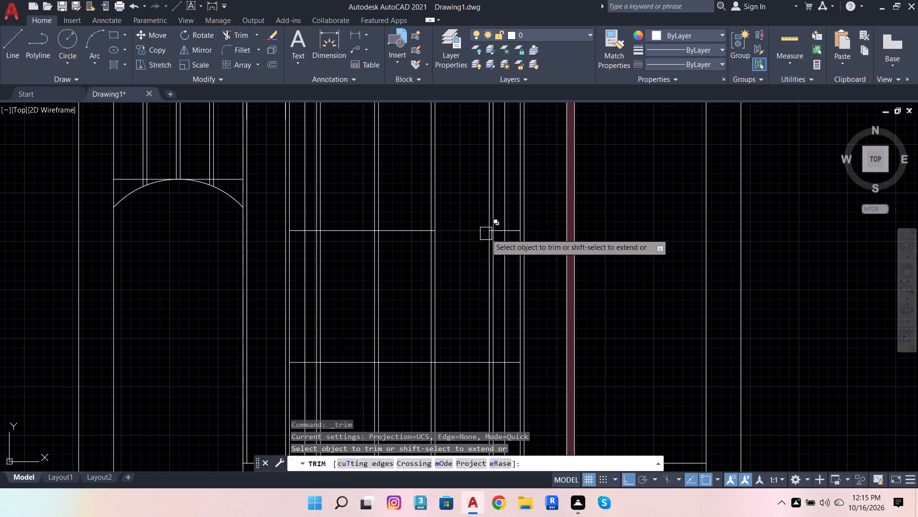
{"action": "scroll", "coordinate": [486, 234], "scroll_direction": "up", "scroll_amount": 2}
{"action": "left_click", "coordinate": [548, 224]}
{"action": "left_click", "coordinate": [537, 206]}
{"action": "scroll", "coordinate": [544, 196], "scroll_direction": "down", "scroll_amount": 3}
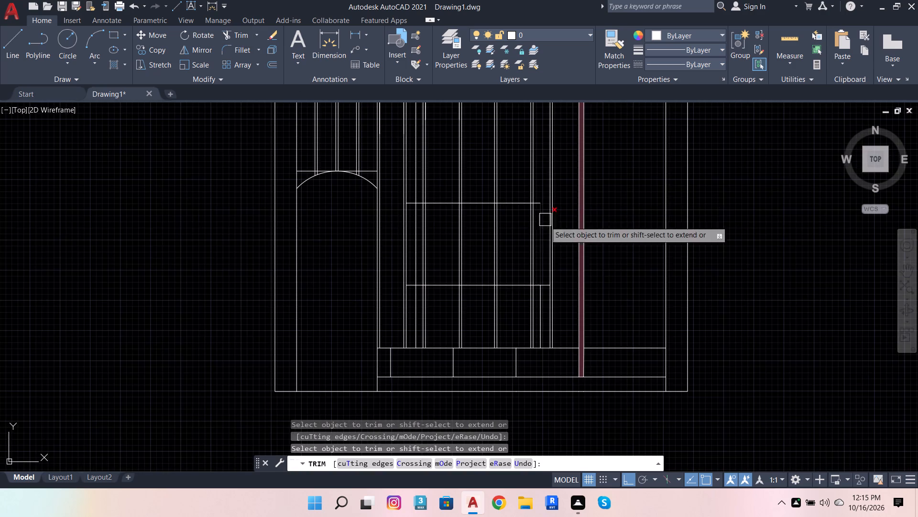
{"action": "scroll", "coordinate": [544, 275], "scroll_direction": "up", "scroll_amount": 2}
{"action": "left_click", "coordinate": [546, 302]}
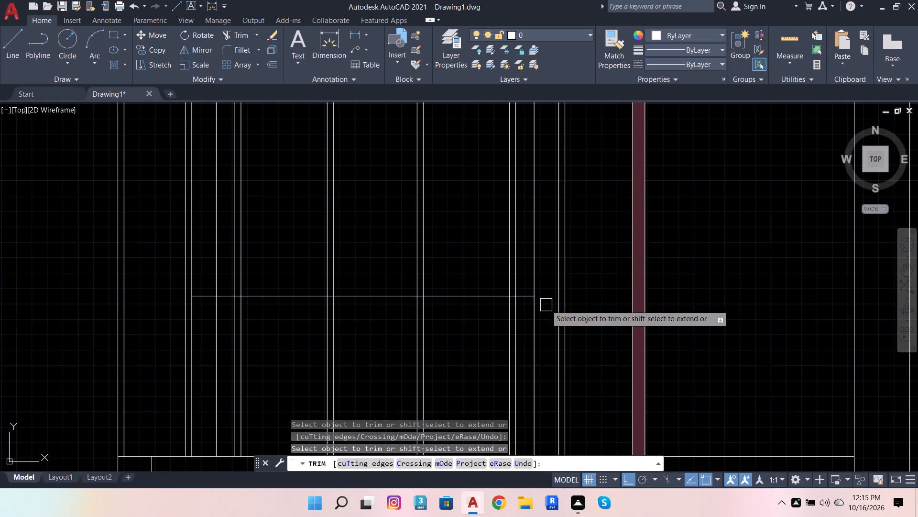
{"action": "left_click", "coordinate": [535, 320]}
{"action": "scroll", "coordinate": [550, 335], "scroll_direction": "down", "scroll_amount": 2}
{"action": "scroll", "coordinate": [428, 339], "scroll_direction": "up", "scroll_amount": 1}
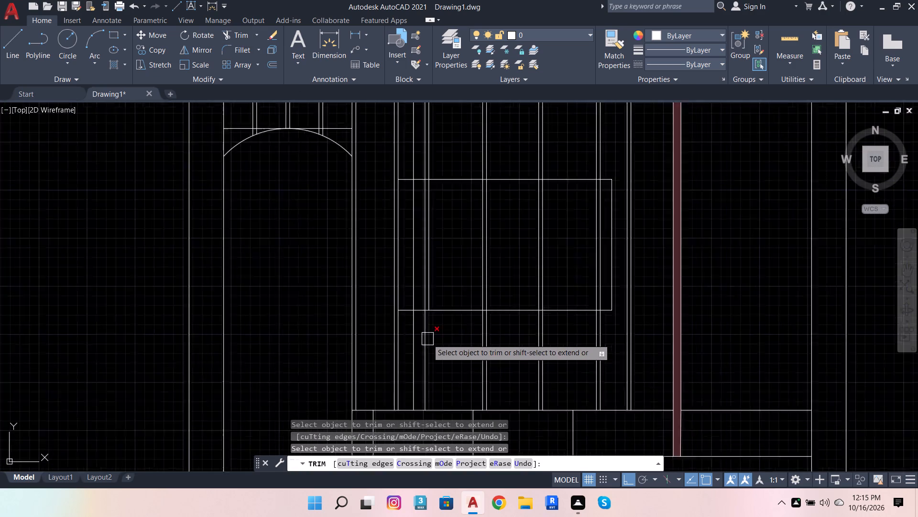
Trim the left ends of both horizontals and the excess of the left 4" offset vertical to form the frame's left corners.
{"action": "scroll", "coordinate": [427, 339], "scroll_direction": "up", "scroll_amount": 1}
{"action": "scroll", "coordinate": [399, 299], "scroll_direction": "up", "scroll_amount": 2}
{"action": "left_click", "coordinate": [385, 240]}
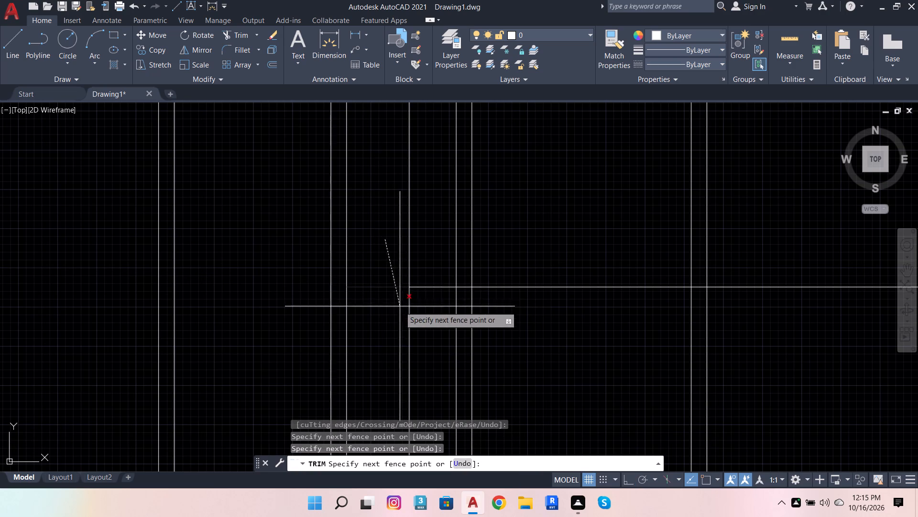
{"action": "left_click", "coordinate": [407, 317]}
{"action": "scroll", "coordinate": [410, 337], "scroll_direction": "down", "scroll_amount": 1}
{"action": "left_click", "coordinate": [410, 337]}
{"action": "scroll", "coordinate": [410, 339], "scroll_direction": "down", "scroll_amount": 3}
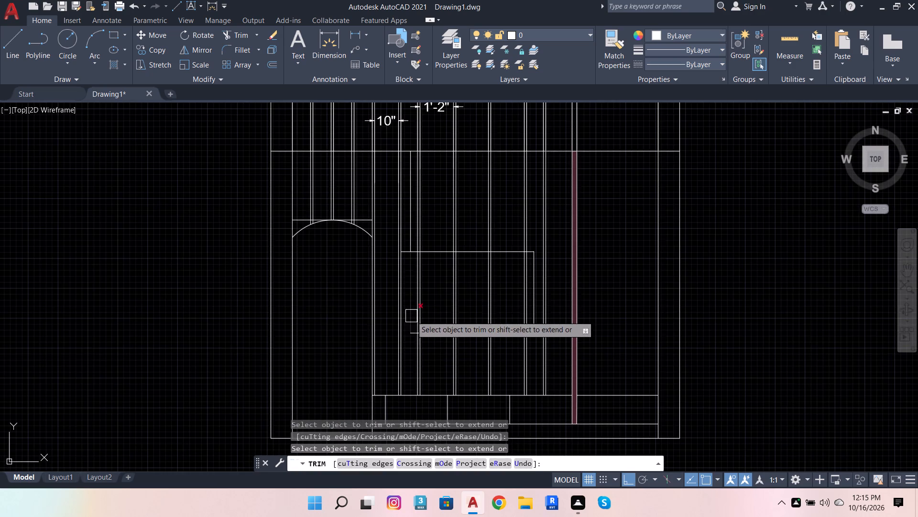
{"action": "scroll", "coordinate": [415, 243], "scroll_direction": "up", "scroll_amount": 4}
{"action": "left_click", "coordinate": [399, 261]}
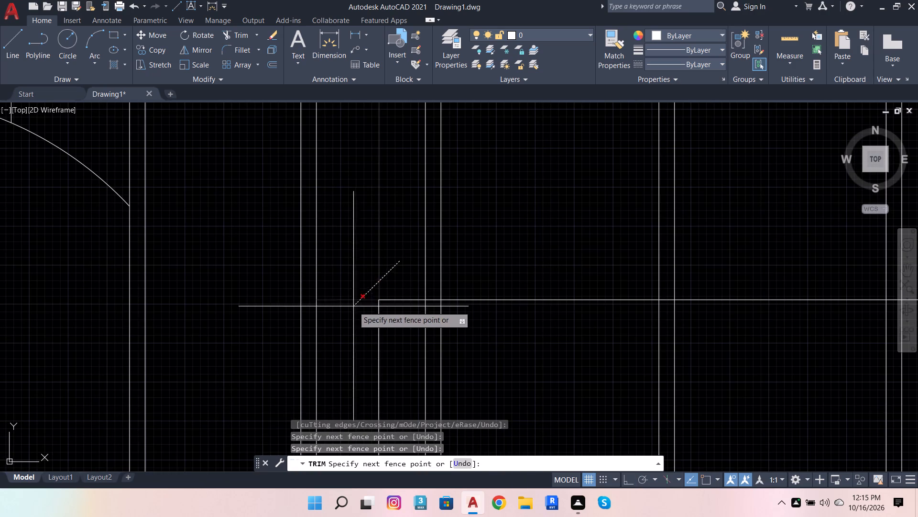
{"action": "left_click", "coordinate": [353, 306]}
{"action": "scroll", "coordinate": [380, 292], "scroll_direction": "down", "scroll_amount": 3}
{"action": "scroll", "coordinate": [386, 358], "scroll_direction": "up", "scroll_amount": 1}
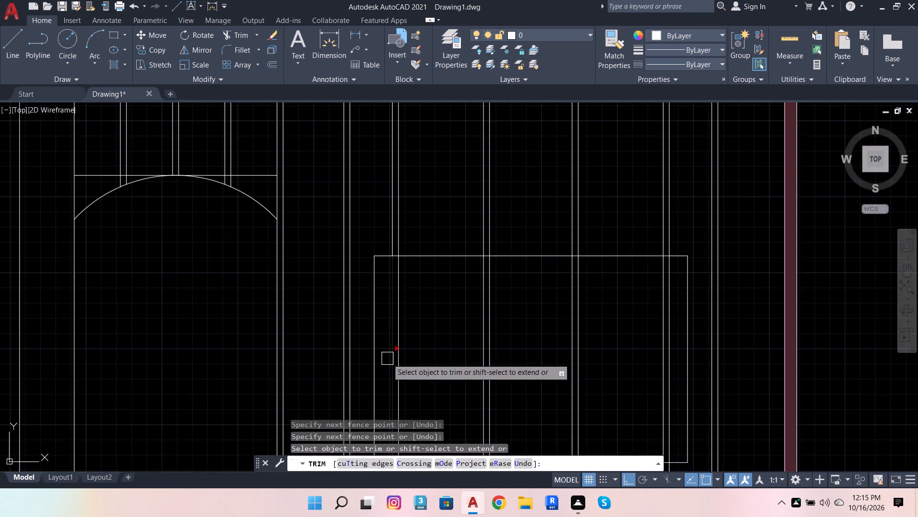
Trim away all vertical line segments inside the rectangular frame above the segmented band.
{"action": "scroll", "coordinate": [381, 323], "scroll_direction": "down", "scroll_amount": 2}
{"action": "left_click", "coordinate": [387, 349]}
{"action": "left_click", "coordinate": [389, 349]}
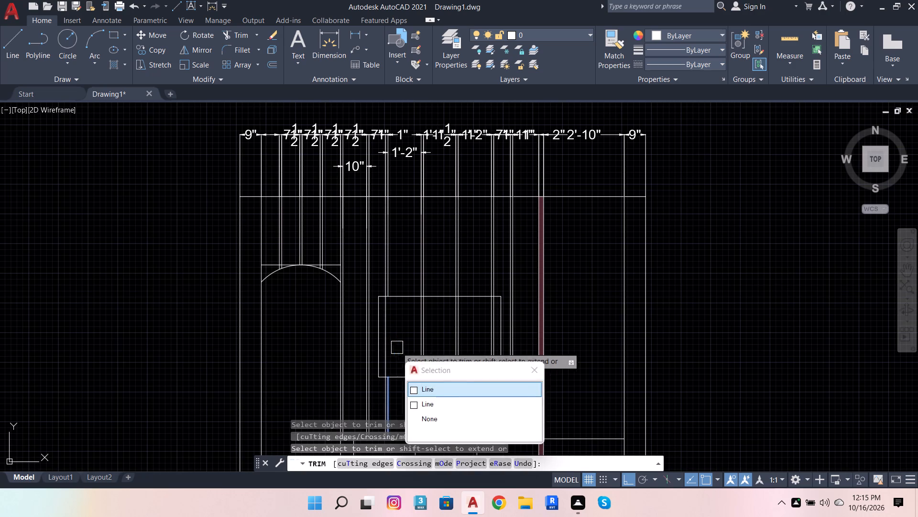
{"action": "left_click", "coordinate": [401, 346]}
{"action": "left_click", "coordinate": [390, 337]}
{"action": "left_click", "coordinate": [401, 336]}
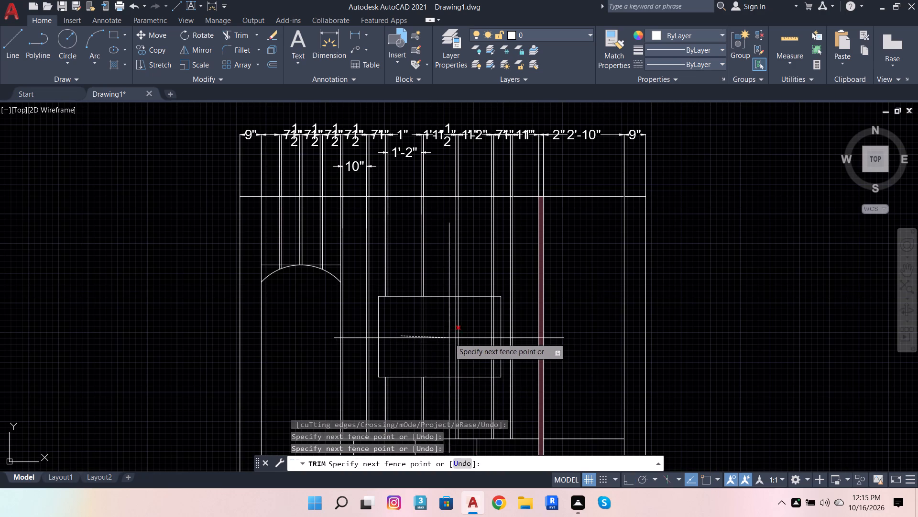
{"action": "left_click", "coordinate": [494, 337]}
{"action": "scroll", "coordinate": [431, 340], "scroll_direction": "down", "scroll_amount": 2}
{"action": "scroll", "coordinate": [427, 392], "scroll_direction": "up", "scroll_amount": 2}
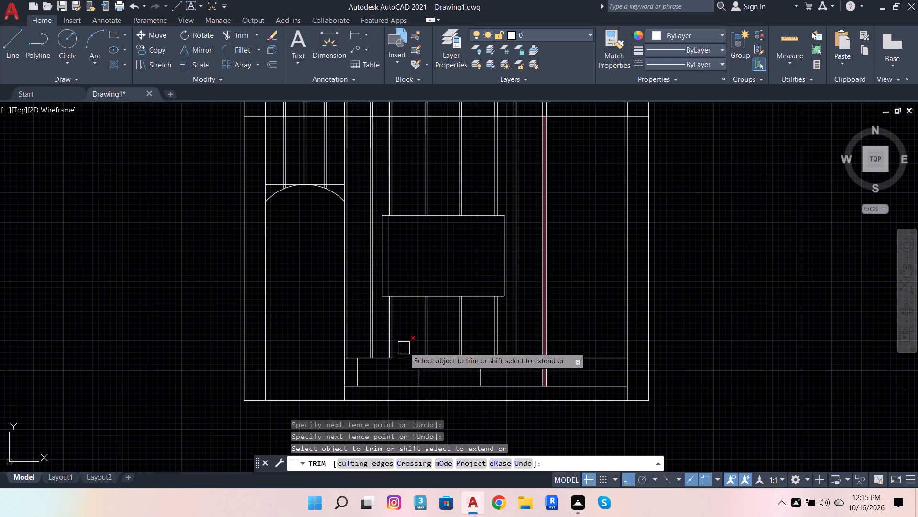
{"action": "key", "text": "Escape"}
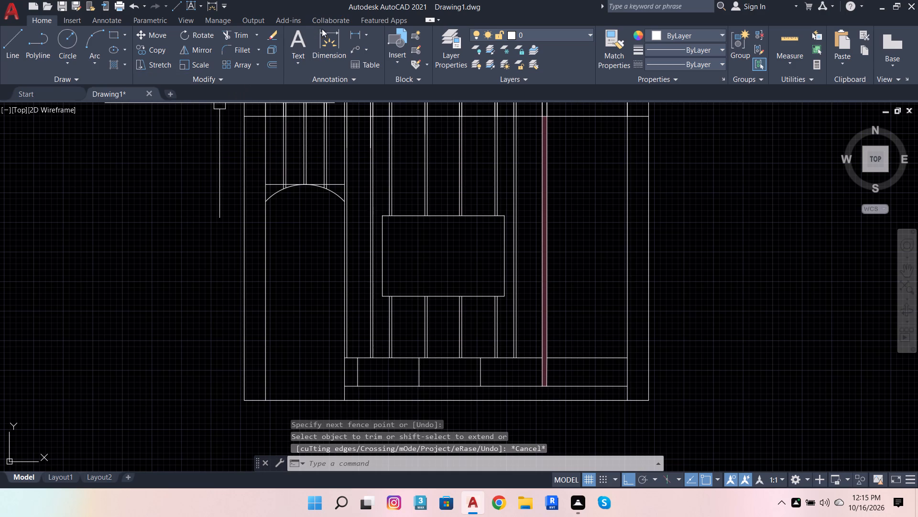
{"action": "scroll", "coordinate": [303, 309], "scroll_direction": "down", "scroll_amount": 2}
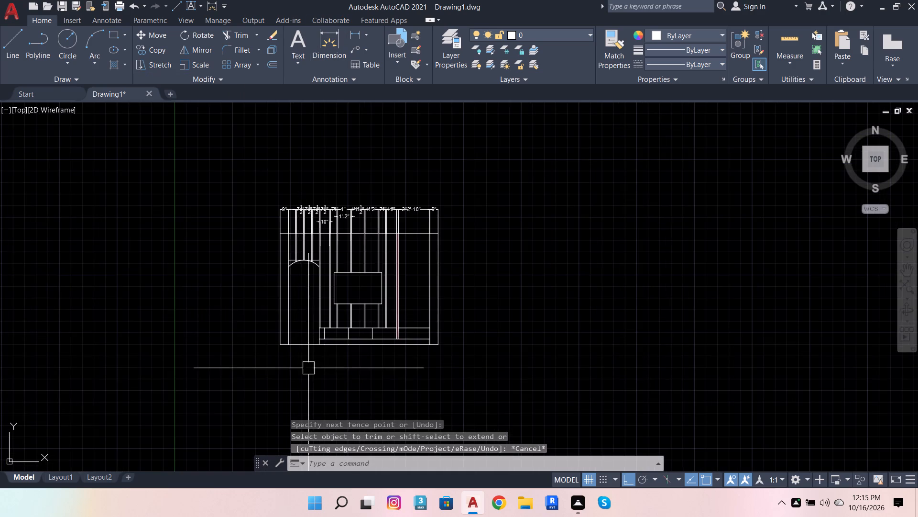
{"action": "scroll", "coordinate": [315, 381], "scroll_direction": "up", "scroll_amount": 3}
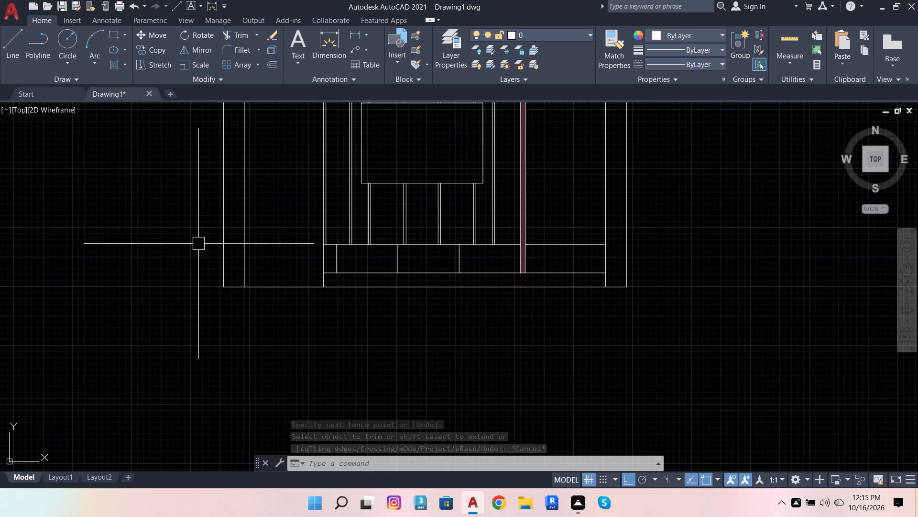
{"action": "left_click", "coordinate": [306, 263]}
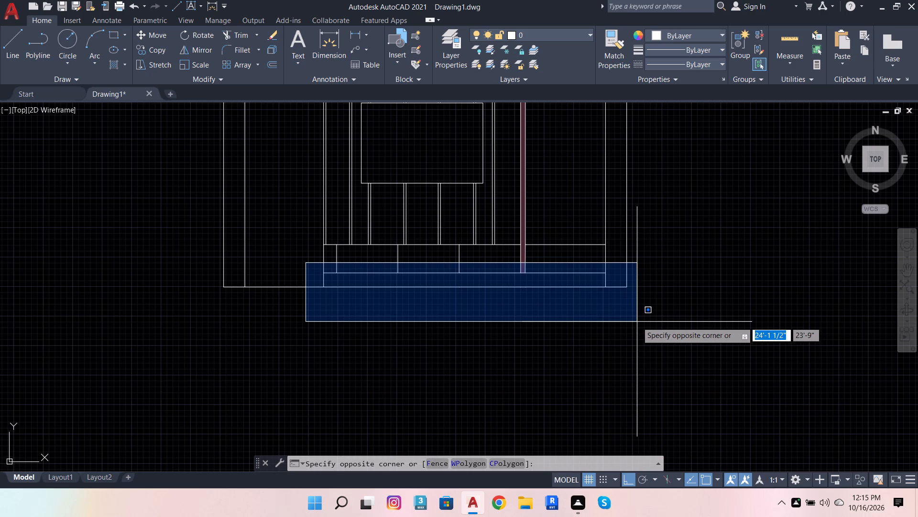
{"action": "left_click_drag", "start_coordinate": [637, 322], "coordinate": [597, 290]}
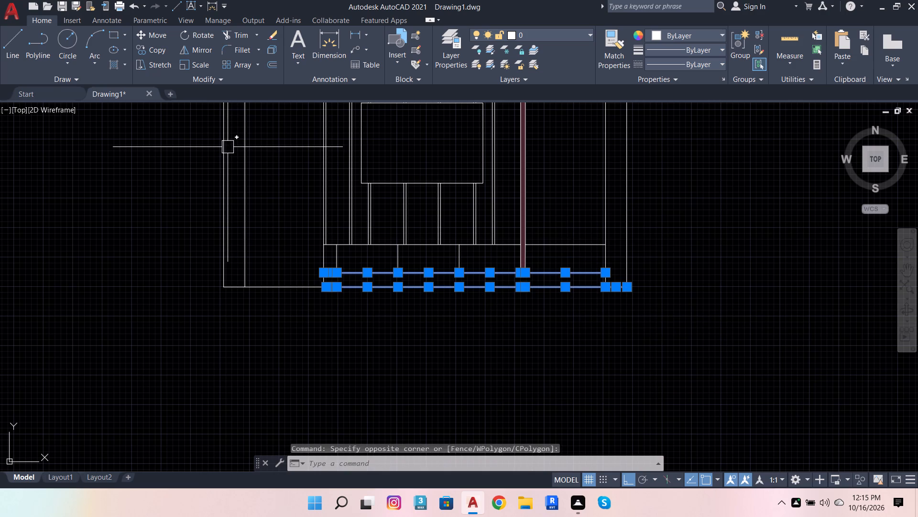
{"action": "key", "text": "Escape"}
Add a continuous quick dimension (QDIM) row below the unit's bottom line, from the arched opening's right side to the outer right edge.
{"action": "scroll", "coordinate": [442, 416], "scroll_direction": "up", "scroll_amount": 1}
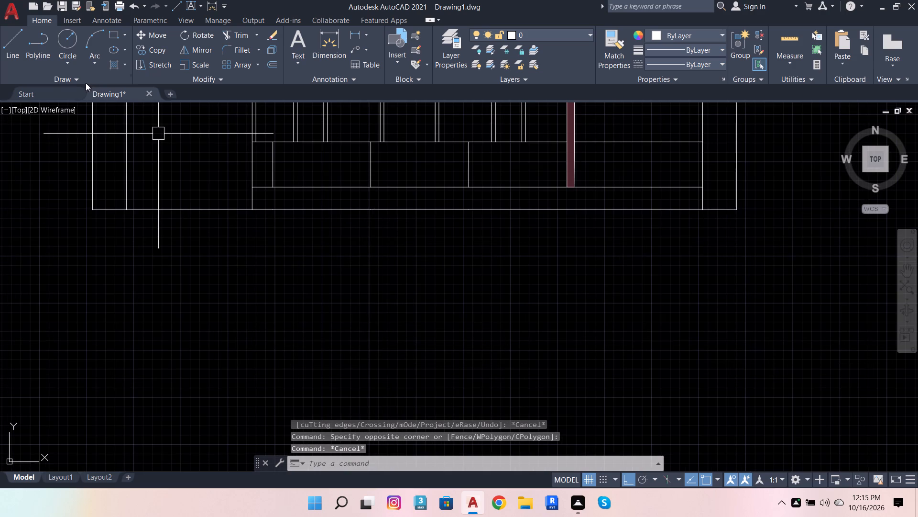
{"action": "left_click", "coordinate": [235, 202]}
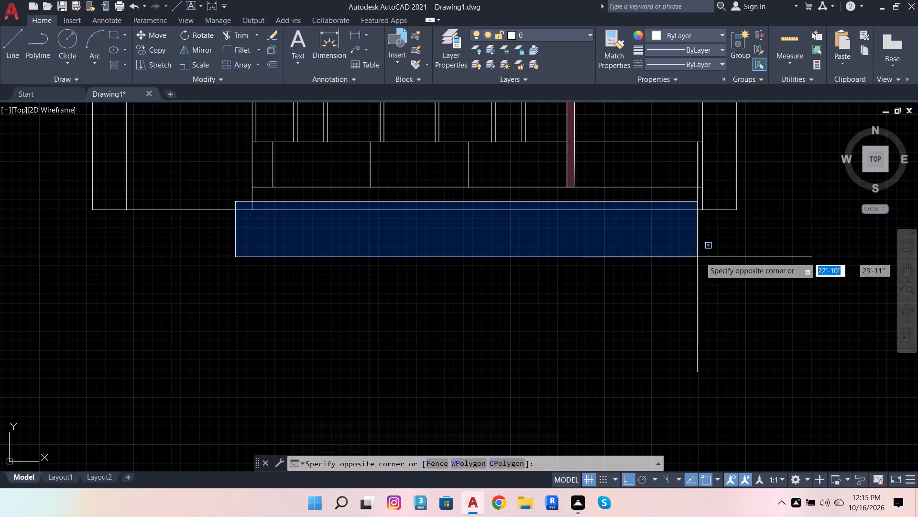
{"action": "left_click_drag", "start_coordinate": [758, 252], "coordinate": [752, 247]}
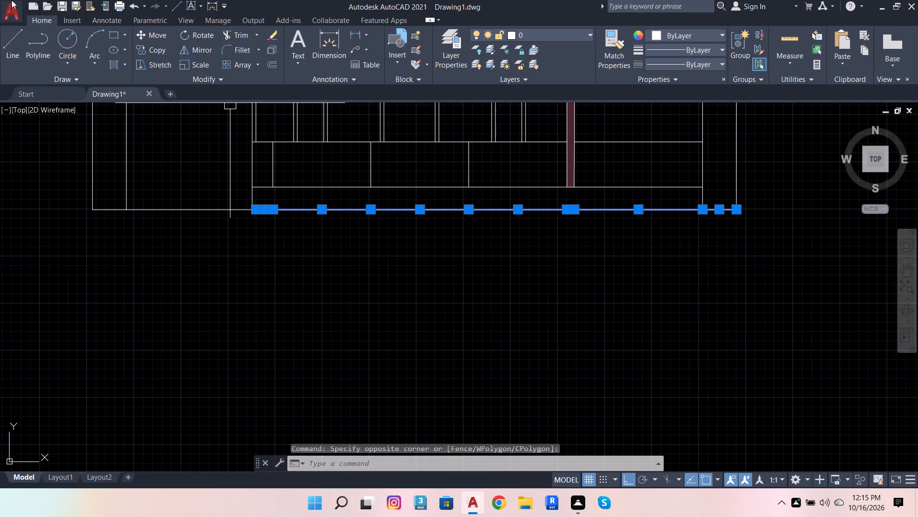
{"action": "key", "text": "q"}
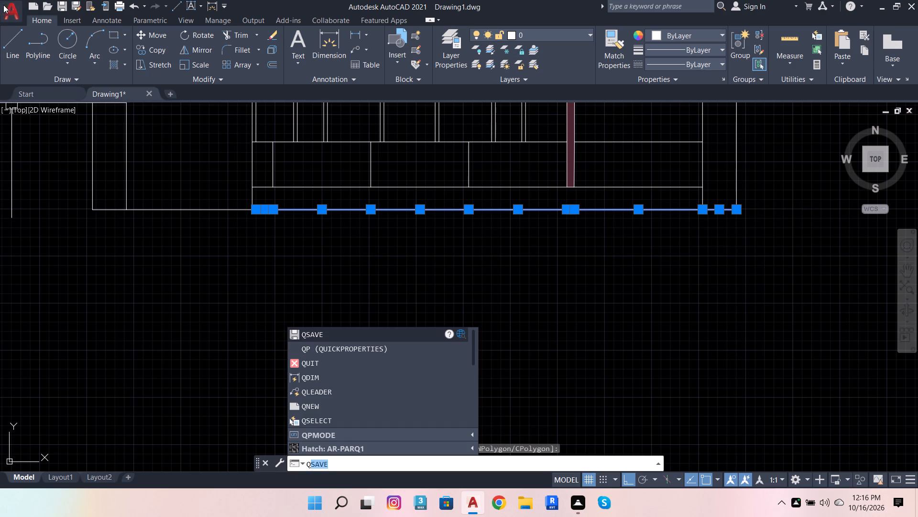
{"action": "left_click", "coordinate": [370, 374]}
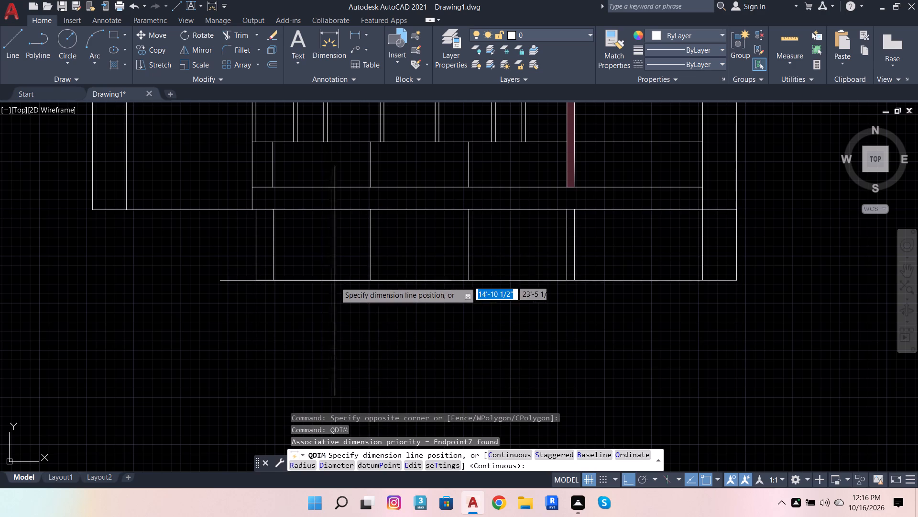
{"action": "left_click", "coordinate": [338, 249]}
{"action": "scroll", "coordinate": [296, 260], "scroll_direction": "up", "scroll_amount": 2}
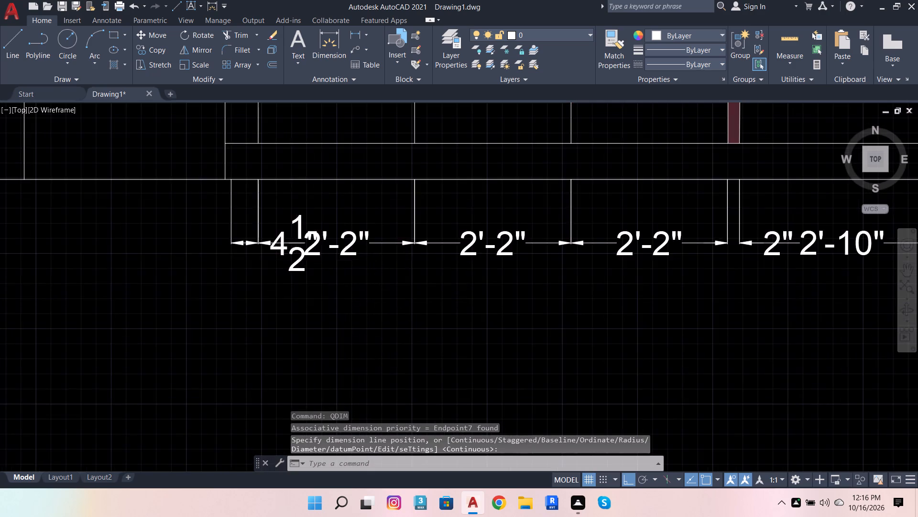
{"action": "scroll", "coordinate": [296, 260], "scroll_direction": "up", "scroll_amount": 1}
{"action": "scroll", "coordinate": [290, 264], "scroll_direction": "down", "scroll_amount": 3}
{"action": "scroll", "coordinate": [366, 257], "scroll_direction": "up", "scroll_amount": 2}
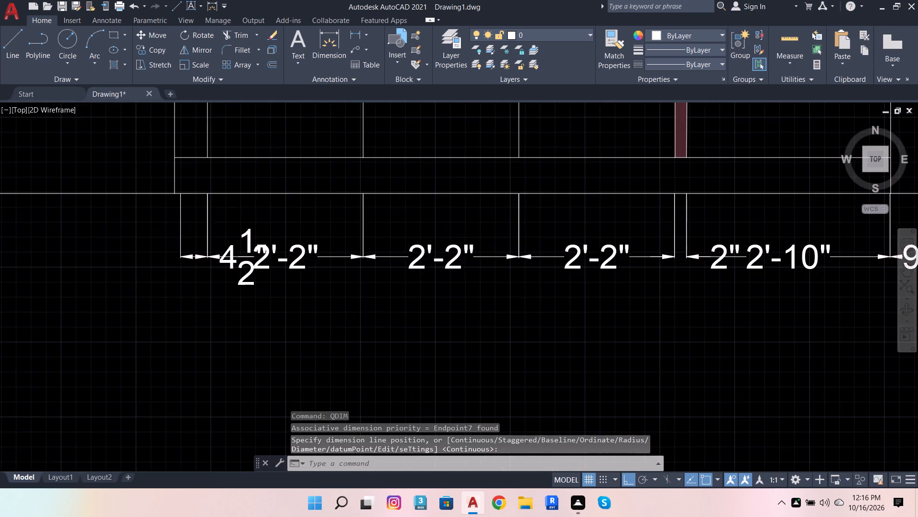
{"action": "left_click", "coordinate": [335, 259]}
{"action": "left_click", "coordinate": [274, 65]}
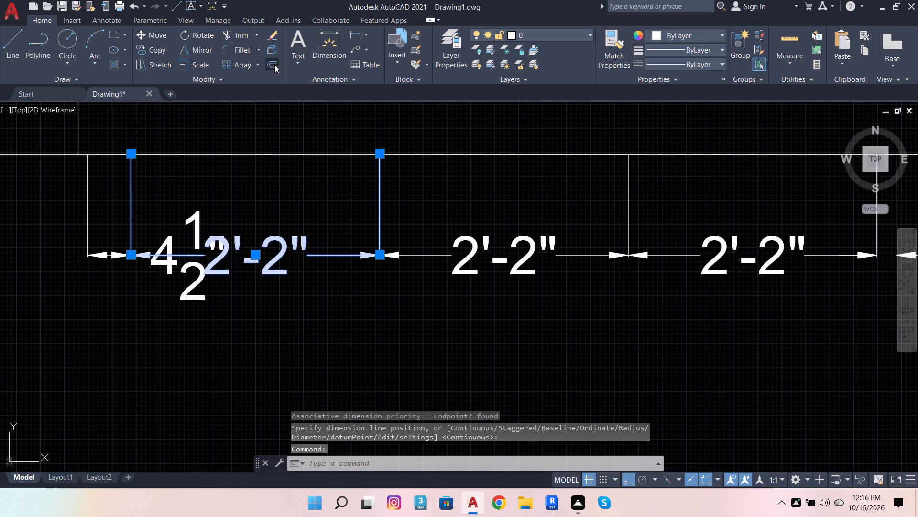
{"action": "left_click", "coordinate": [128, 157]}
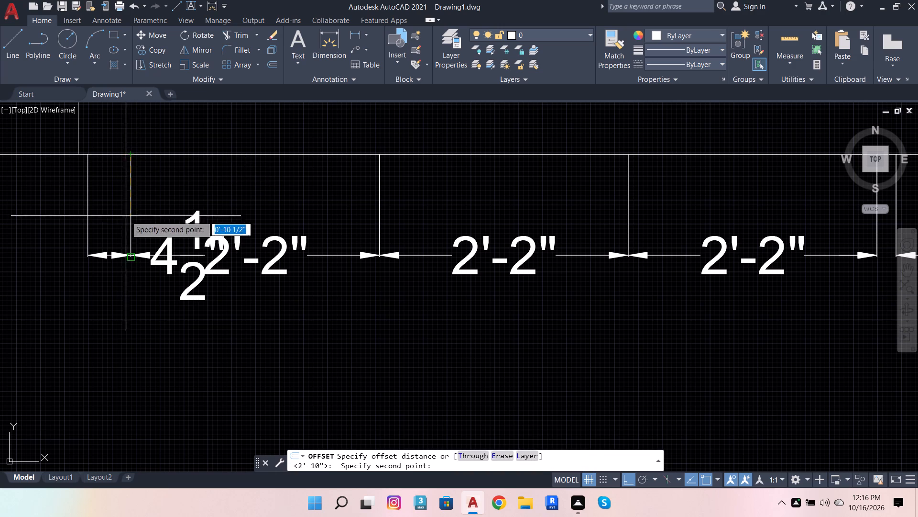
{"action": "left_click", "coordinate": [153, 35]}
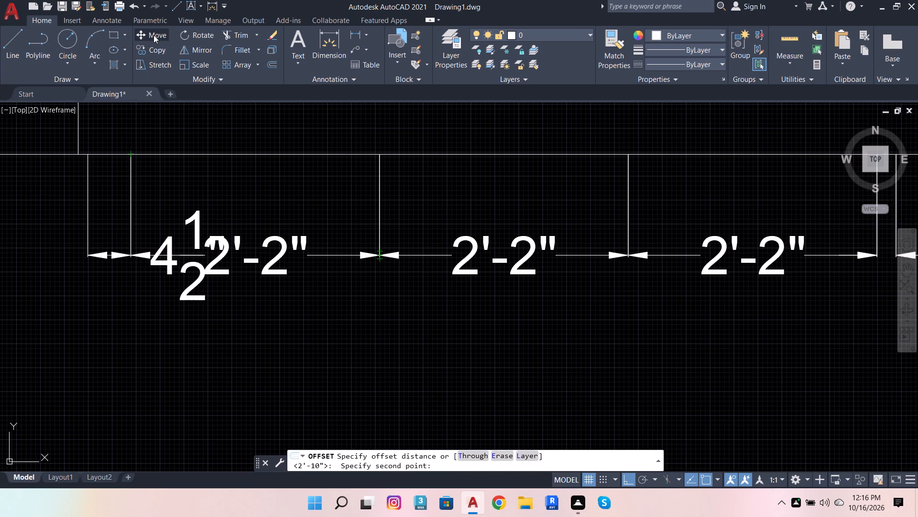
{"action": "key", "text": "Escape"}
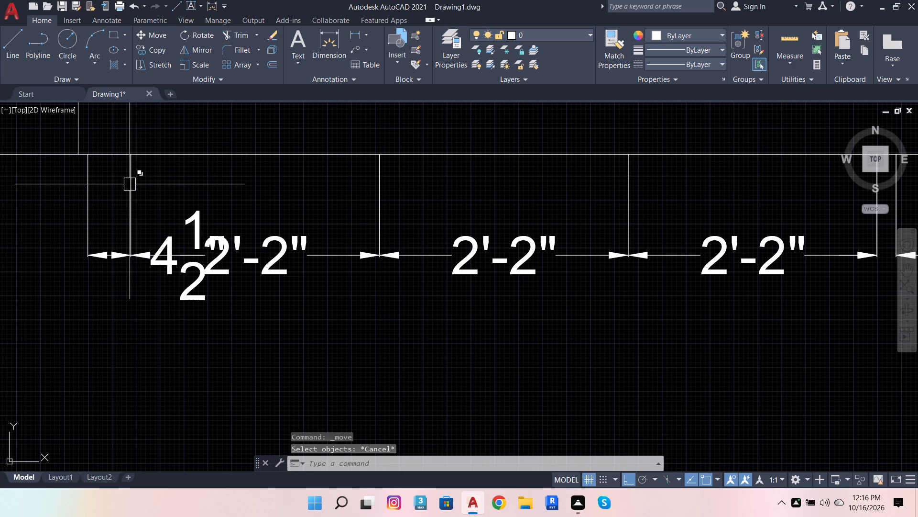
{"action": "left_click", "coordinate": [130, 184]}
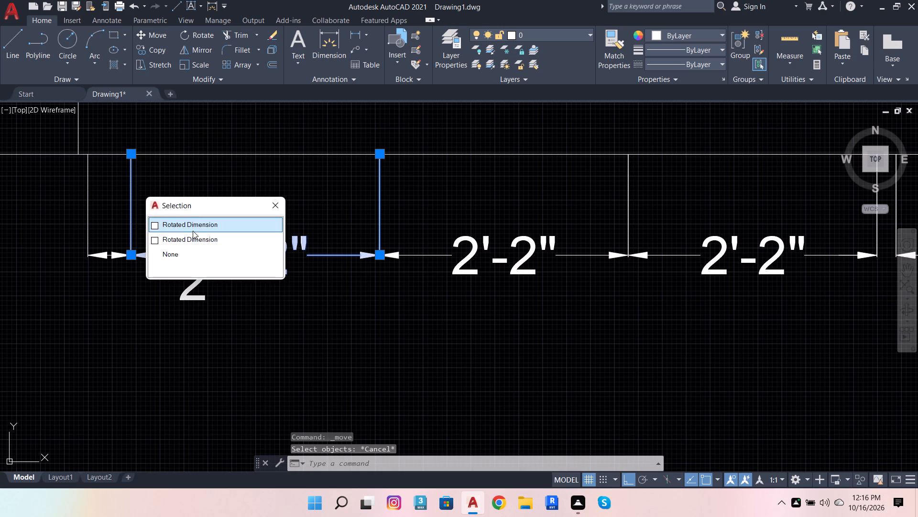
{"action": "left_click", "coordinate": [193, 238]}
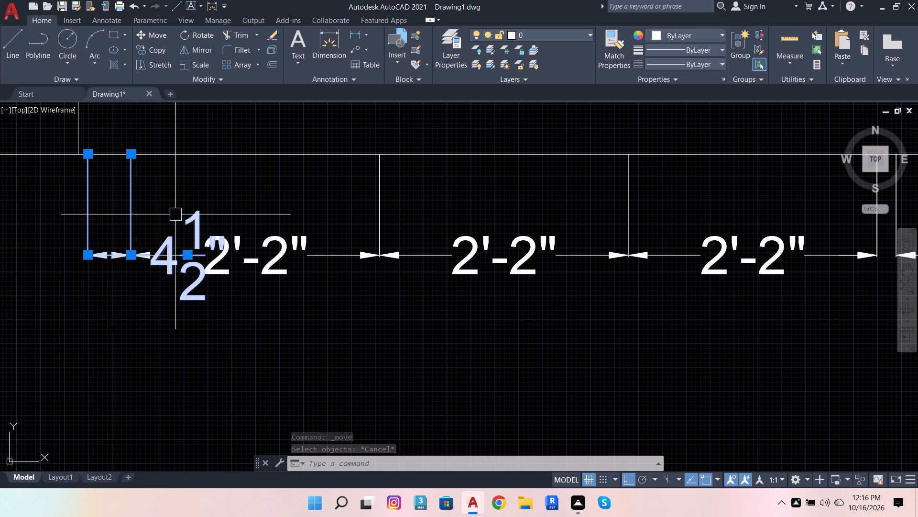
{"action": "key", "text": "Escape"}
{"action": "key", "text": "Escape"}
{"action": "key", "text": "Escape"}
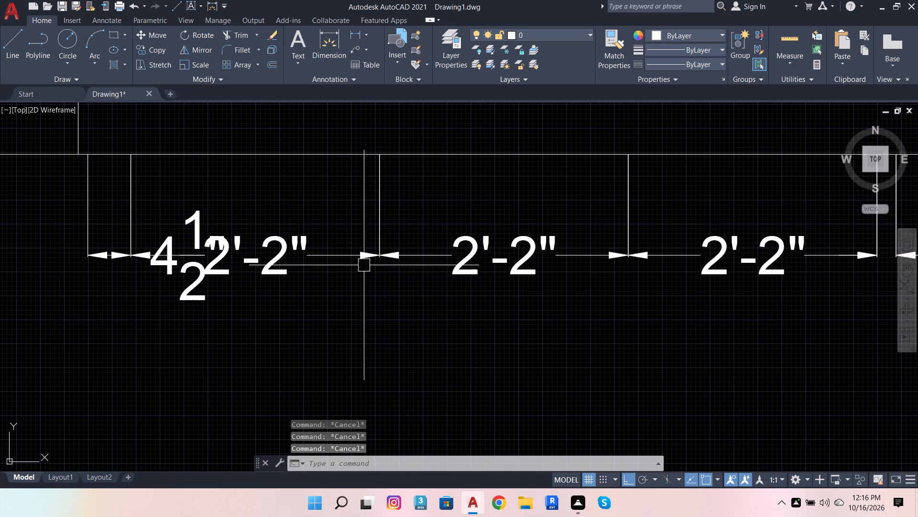
Move the first 2'-2" dimension about 10 1/2" straight down, clear of the overlapping 4 1/2" dimension text.
{"action": "left_click", "coordinate": [357, 258]}
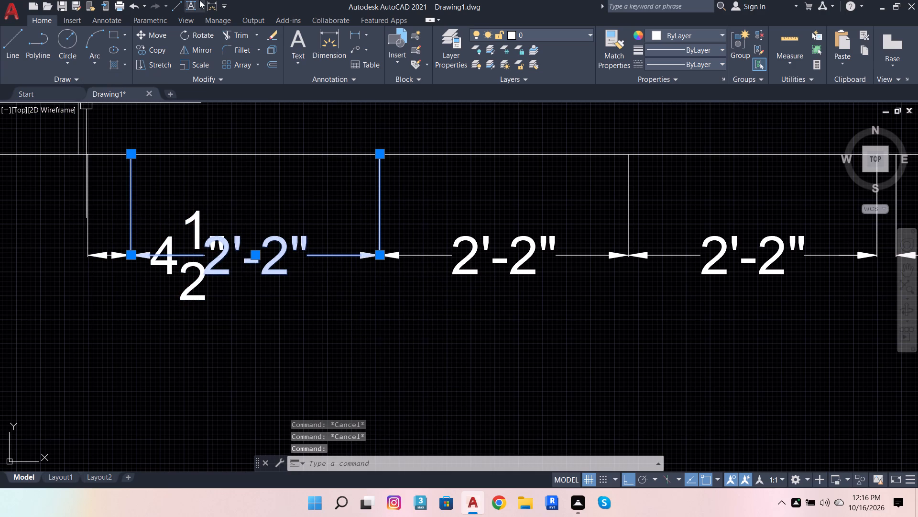
{"action": "left_click", "coordinate": [148, 33]}
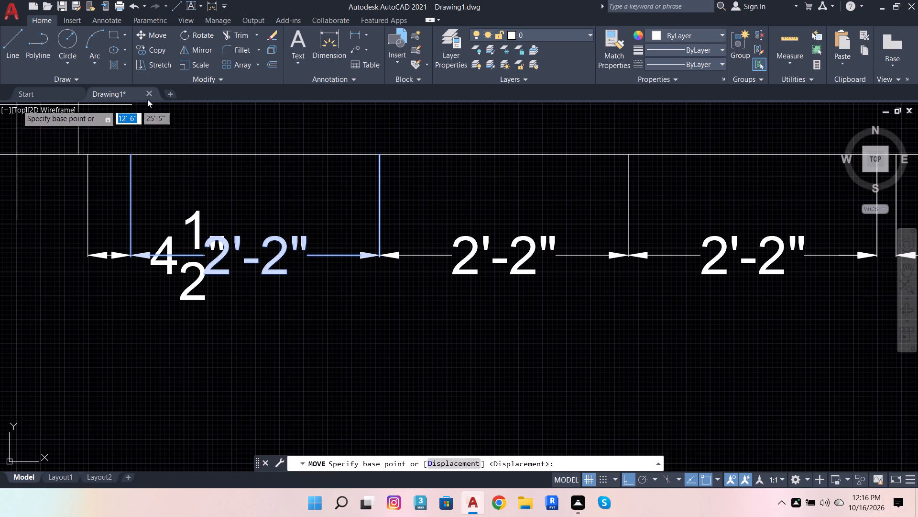
{"action": "left_click", "coordinate": [376, 154]}
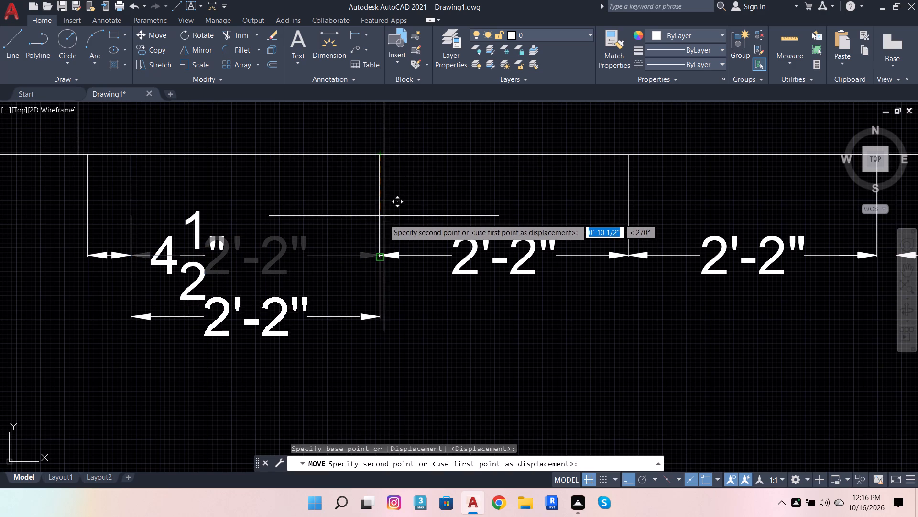
{"action": "left_click", "coordinate": [382, 253]}
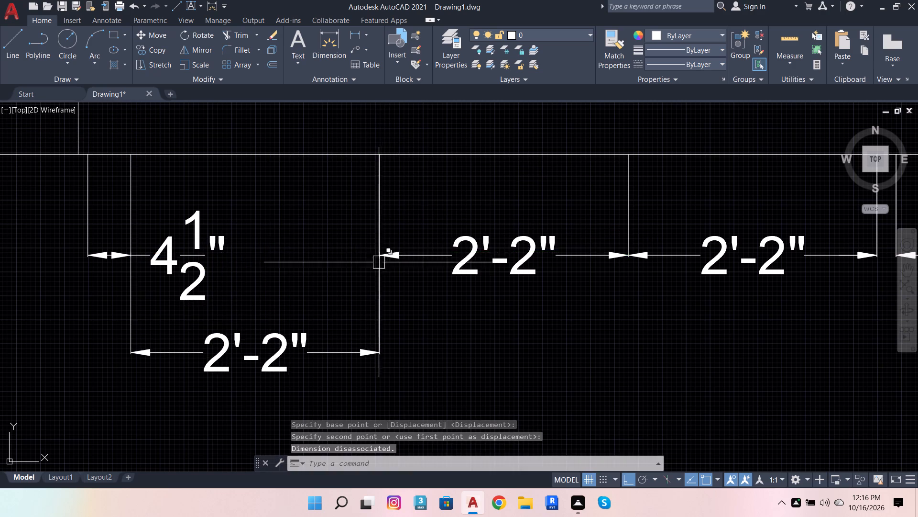
{"action": "scroll", "coordinate": [336, 287], "scroll_direction": "down", "scroll_amount": 3}
{"action": "key", "text": "Escape"}
Examine the whole unit, including the arched opening, cleared frame, segmented band and the dimension rows above and below.
{"action": "scroll", "coordinate": [518, 330], "scroll_direction": "down", "scroll_amount": 1}
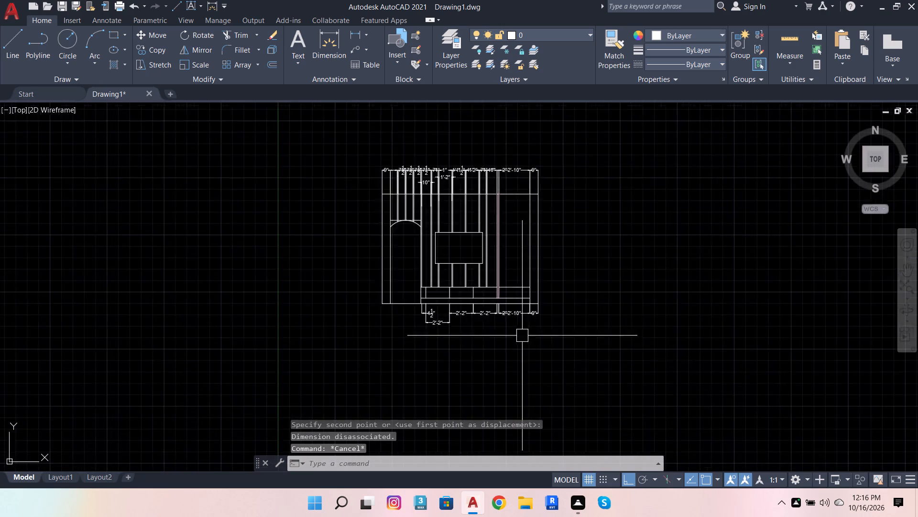
{"action": "scroll", "coordinate": [522, 336], "scroll_direction": "down", "scroll_amount": 2}
{"action": "scroll", "coordinate": [486, 246], "scroll_direction": "up", "scroll_amount": 4}
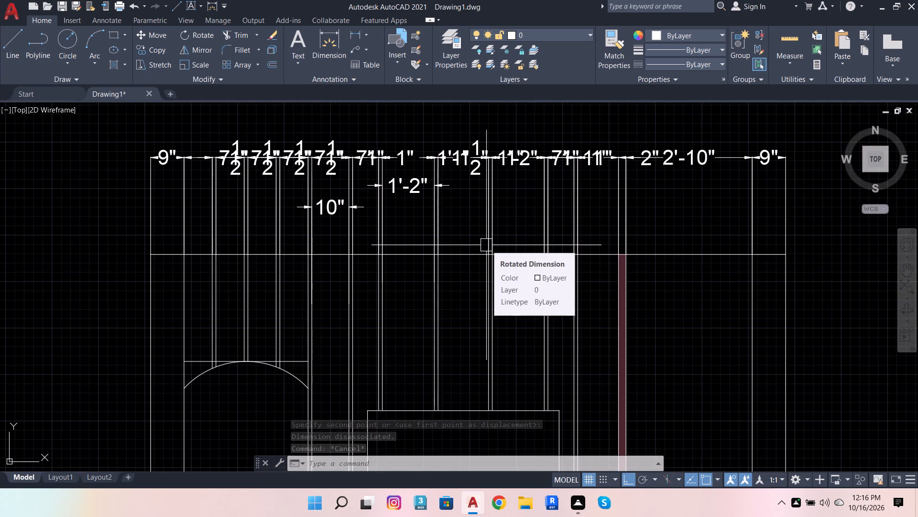
{"action": "scroll", "coordinate": [234, 396], "scroll_direction": "down", "scroll_amount": 4}
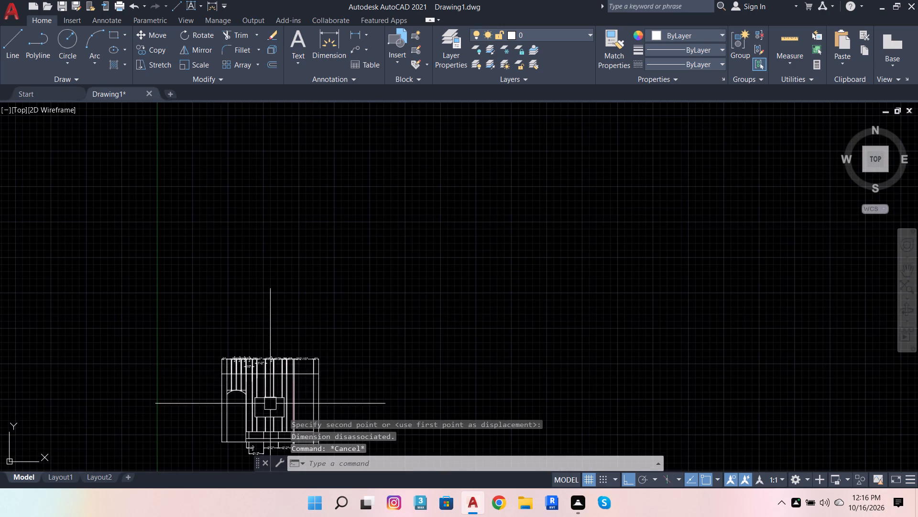
{"action": "scroll", "coordinate": [324, 334], "scroll_direction": "down", "scroll_amount": 3}
{"action": "scroll", "coordinate": [300, 384], "scroll_direction": "up", "scroll_amount": 3}
{"action": "scroll", "coordinate": [305, 308], "scroll_direction": "up", "scroll_amount": 3}
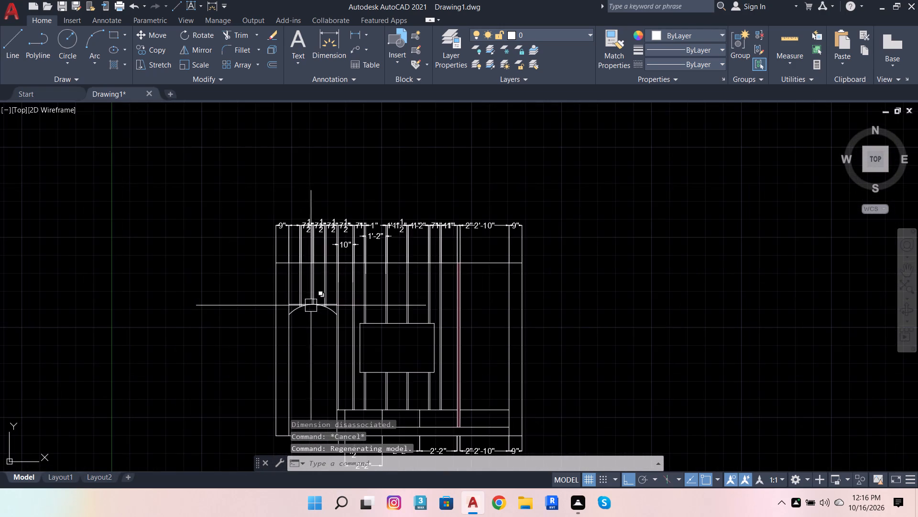
{"action": "scroll", "coordinate": [523, 264], "scroll_direction": "down", "scroll_amount": 2}
{"action": "scroll", "coordinate": [467, 299], "scroll_direction": "up", "scroll_amount": 3}
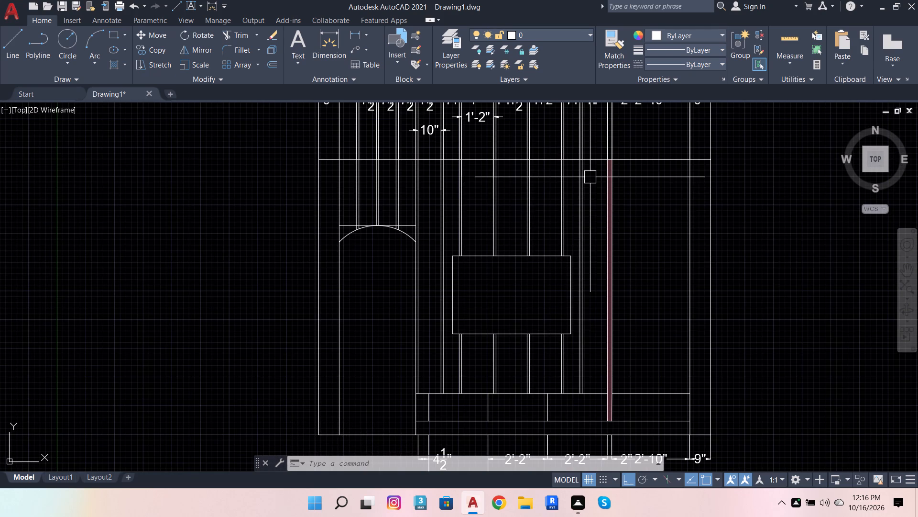
{"action": "scroll", "coordinate": [442, 202], "scroll_direction": "down", "scroll_amount": 3}
{"action": "scroll", "coordinate": [502, 295], "scroll_direction": "up", "scroll_amount": 2}
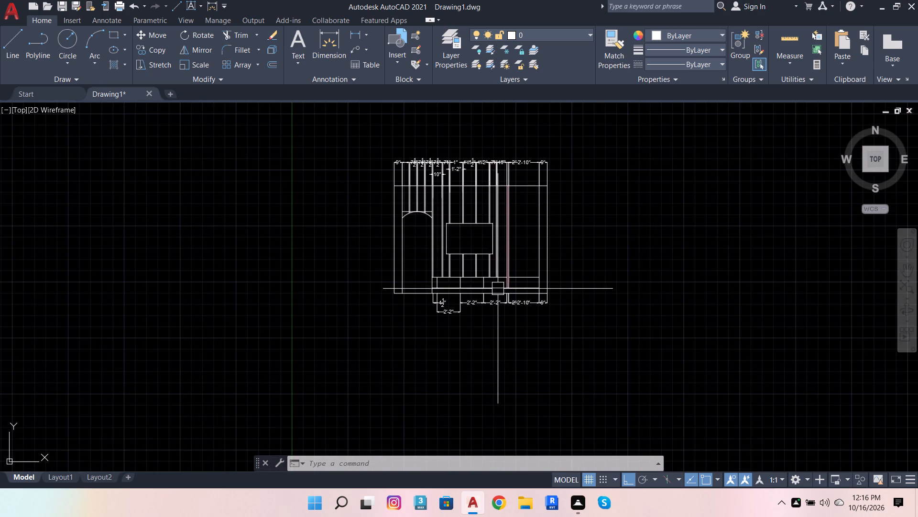
{"action": "scroll", "coordinate": [502, 295], "scroll_direction": "up", "scroll_amount": 1}
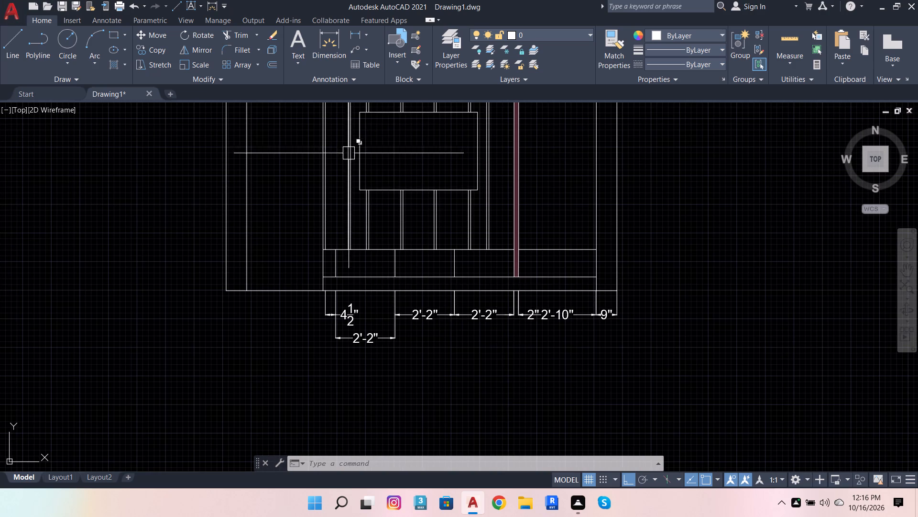
{"action": "scroll", "coordinate": [389, 242], "scroll_direction": "down", "scroll_amount": 1}
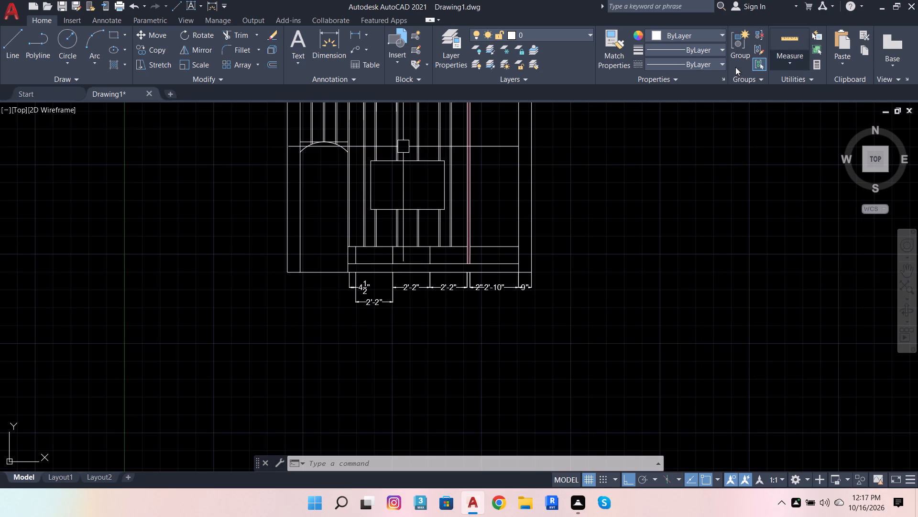
Load the ACAD_ISO02W100 (ISO dash) linetype and make it the current linetype.
{"action": "left_click", "coordinate": [713, 58]}
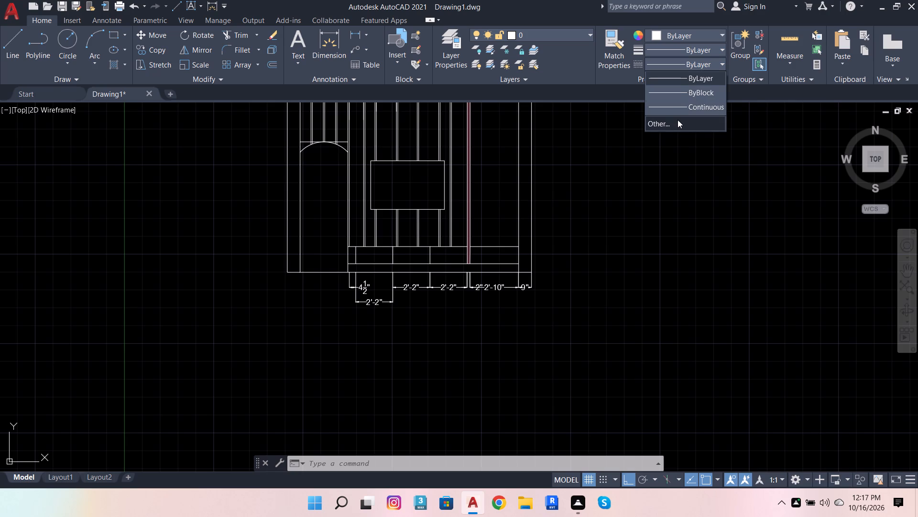
{"action": "left_click", "coordinate": [678, 120]}
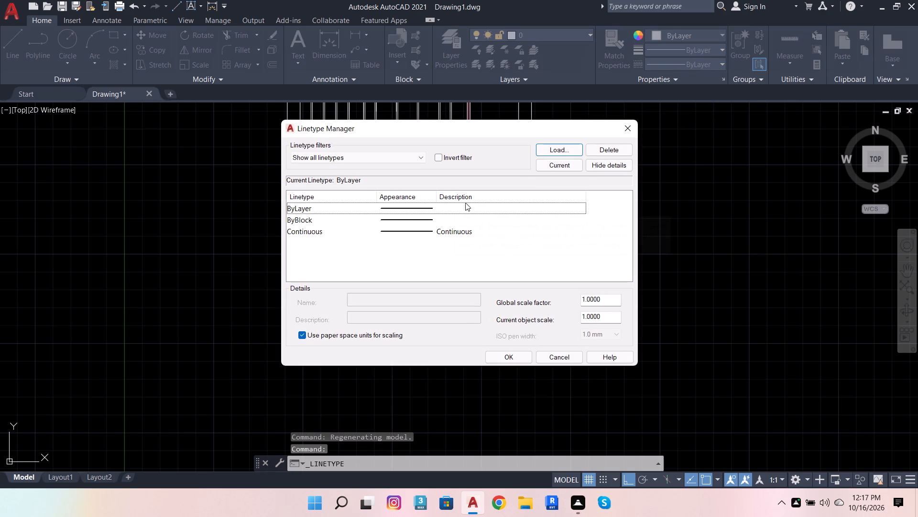
{"action": "left_click", "coordinate": [562, 150]}
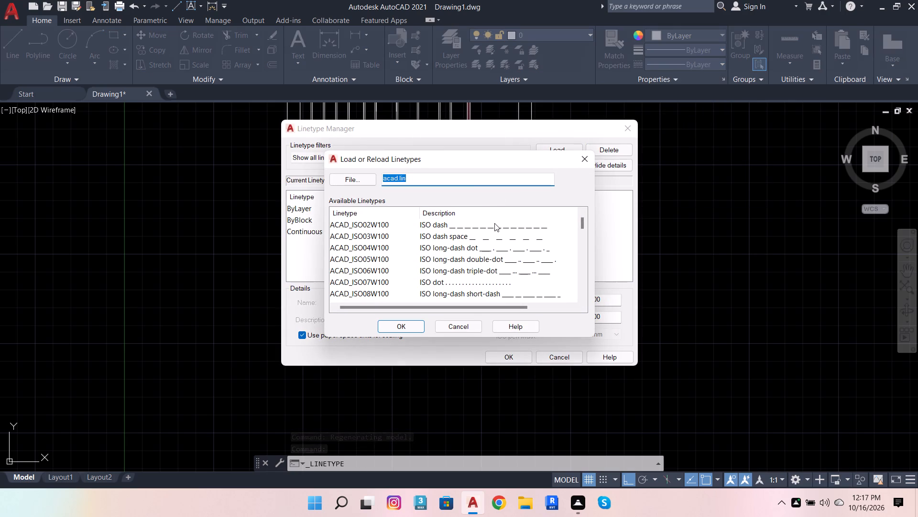
{"action": "left_click", "coordinate": [494, 225]}
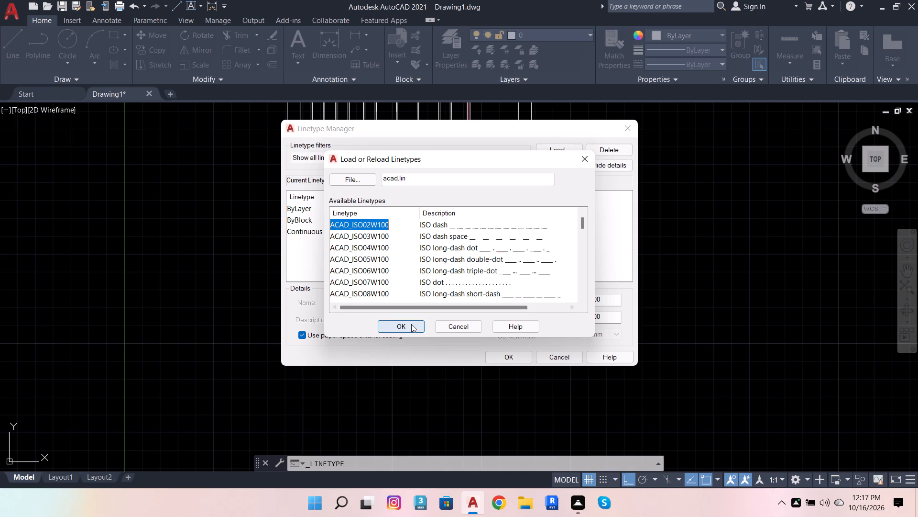
{"action": "left_click", "coordinate": [411, 324]}
{"action": "left_click_drag", "start_coordinate": [513, 355], "coordinate": [487, 264]}
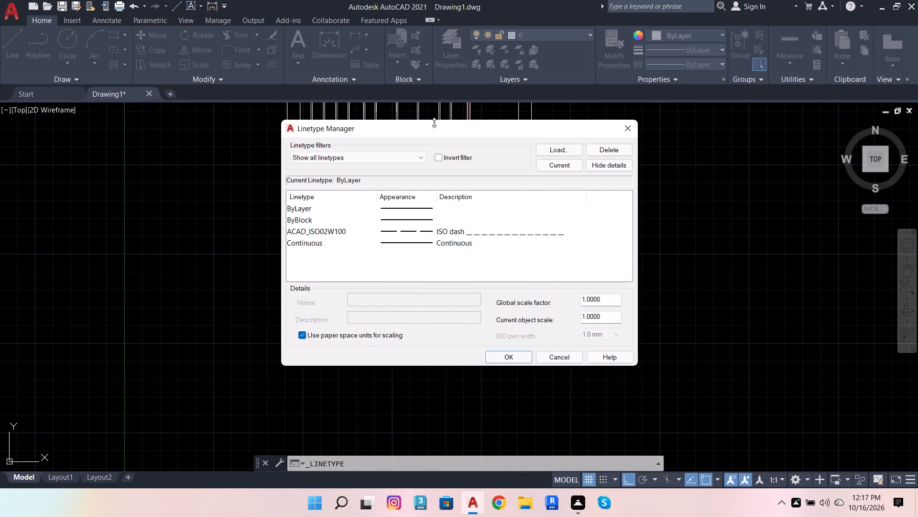
{"action": "left_click", "coordinate": [499, 361]}
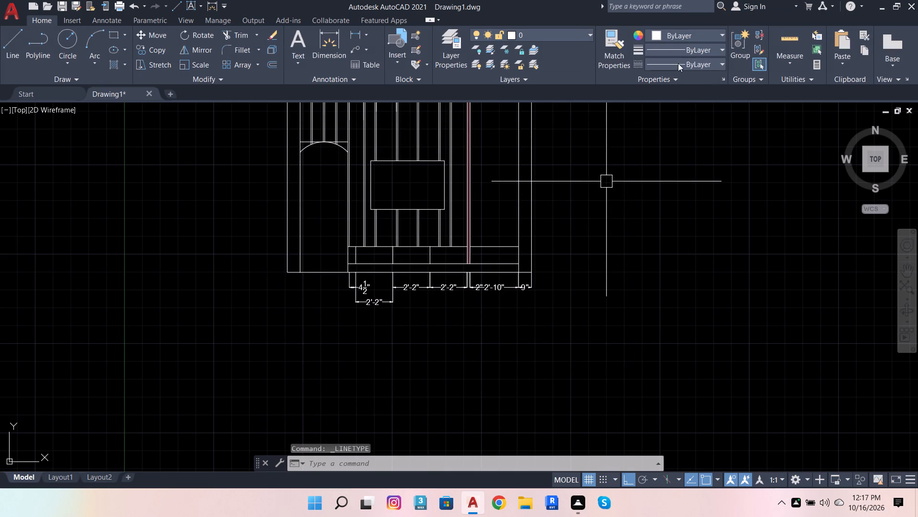
{"action": "left_click", "coordinate": [688, 64]}
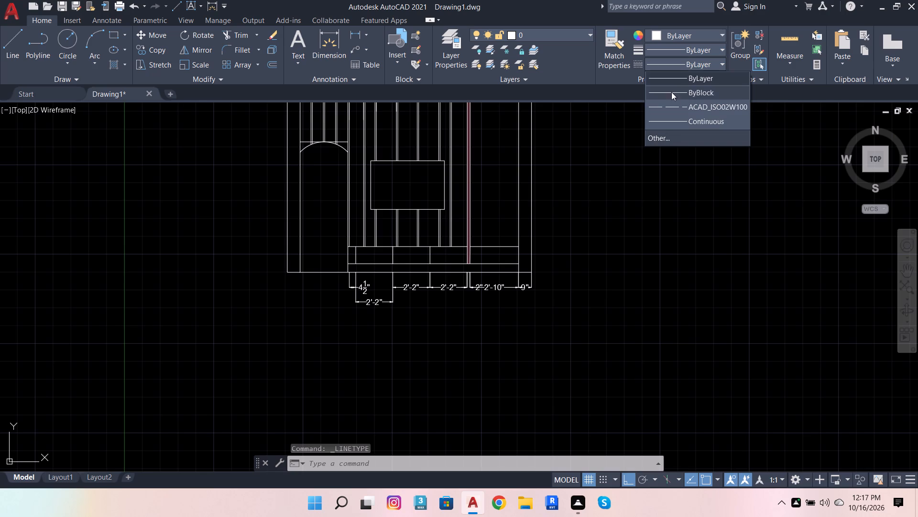
{"action": "left_click", "coordinate": [673, 107]}
Draw two crossing dashed diagonals in the arched opening, from each end of the arch to the opposite bottom corner.
{"action": "scroll", "coordinate": [355, 151], "scroll_direction": "up", "scroll_amount": 2}
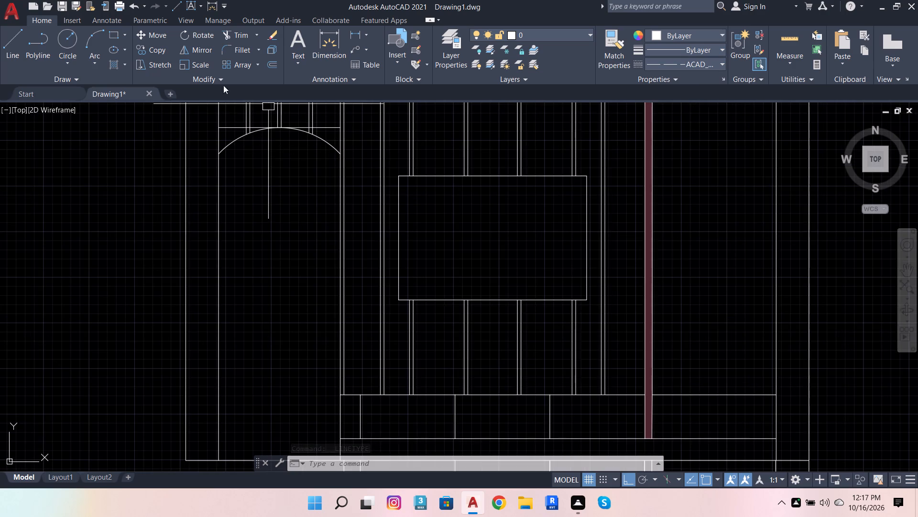
{"action": "left_click", "coordinate": [7, 43]}
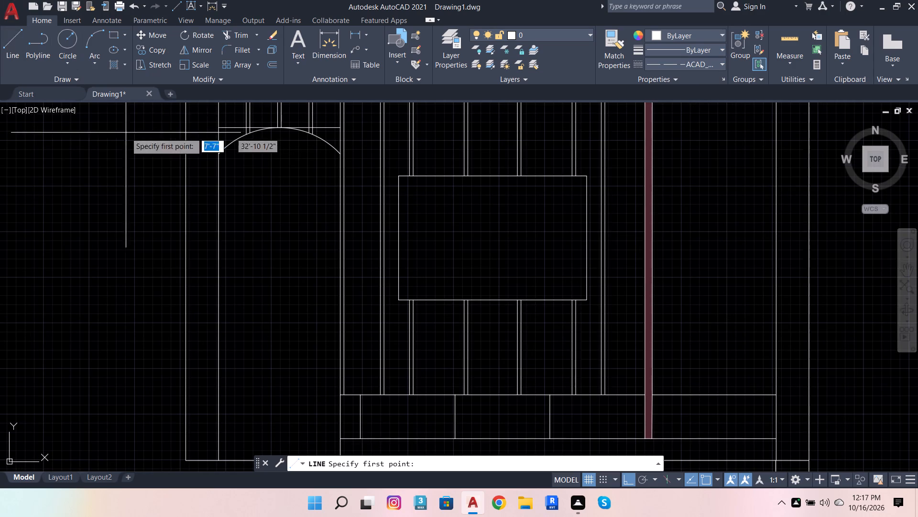
{"action": "left_click", "coordinate": [222, 156]}
{"action": "scroll", "coordinate": [246, 188], "scroll_direction": "down", "scroll_amount": 2}
{"action": "scroll", "coordinate": [264, 269], "scroll_direction": "up", "scroll_amount": 3}
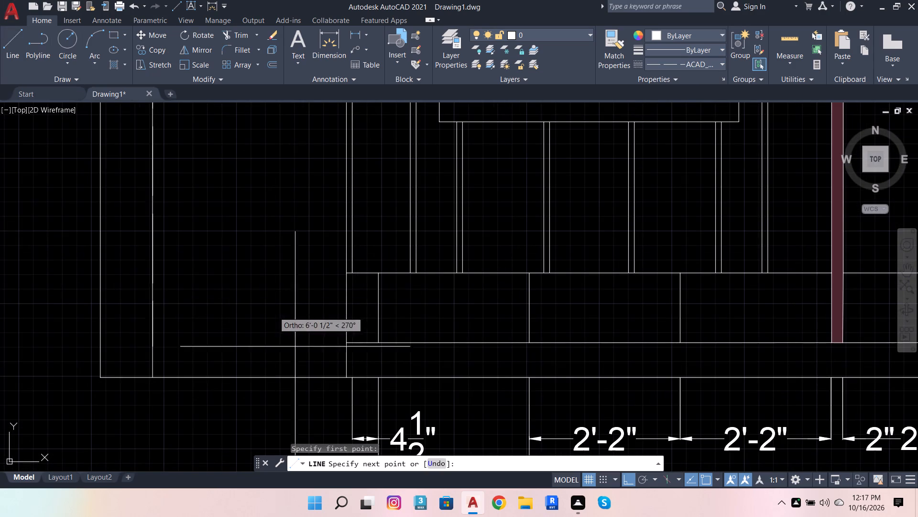
{"action": "left_click", "coordinate": [346, 379]}
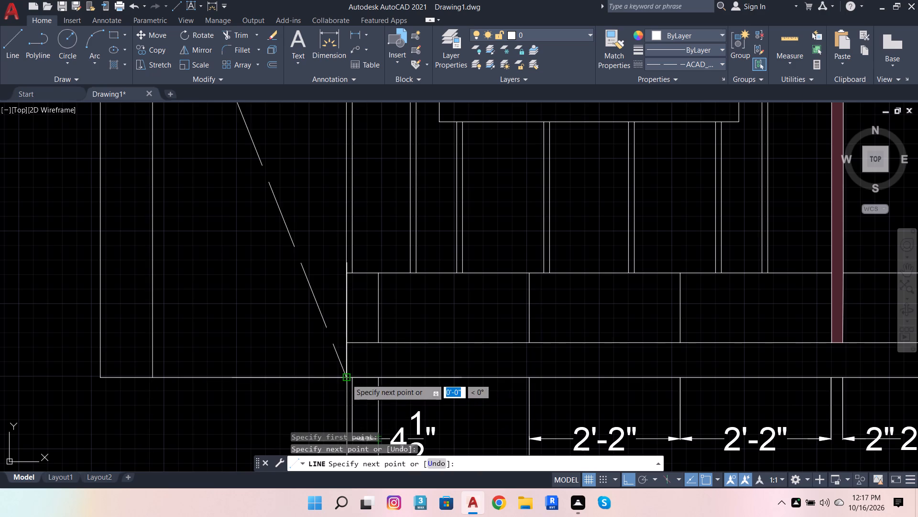
{"action": "scroll", "coordinate": [292, 416], "scroll_direction": "down", "scroll_amount": 3}
{"action": "key", "text": "space"}
{"action": "key", "text": "space"}
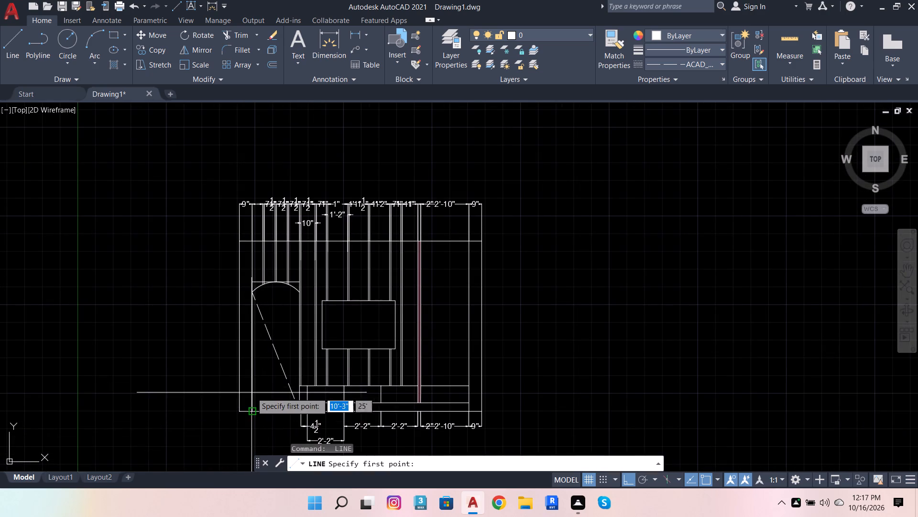
{"action": "scroll", "coordinate": [251, 403], "scroll_direction": "up", "scroll_amount": 1}
{"action": "left_click_drag", "start_coordinate": [250, 420], "coordinate": [250, 416]}
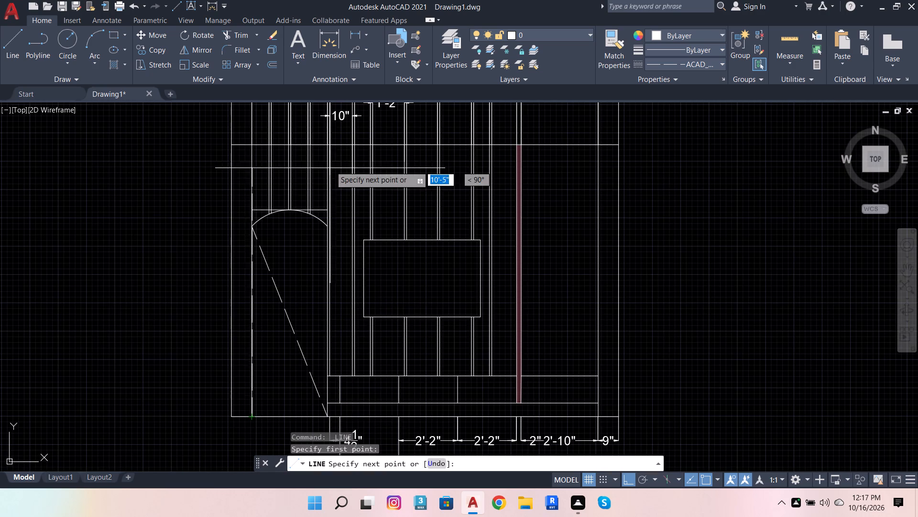
{"action": "scroll", "coordinate": [345, 211], "scroll_direction": "up", "scroll_amount": 1}
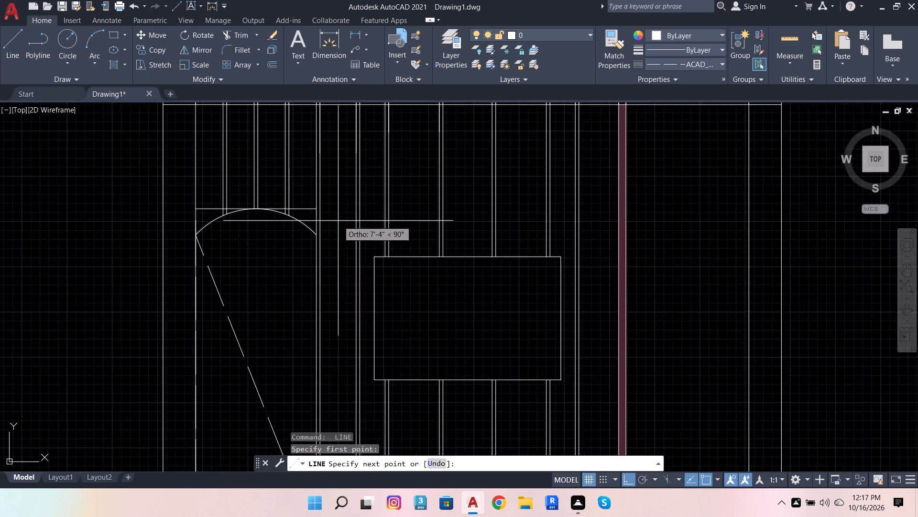
{"action": "scroll", "coordinate": [338, 221], "scroll_direction": "up", "scroll_amount": 2}
{"action": "left_click", "coordinate": [289, 245]}
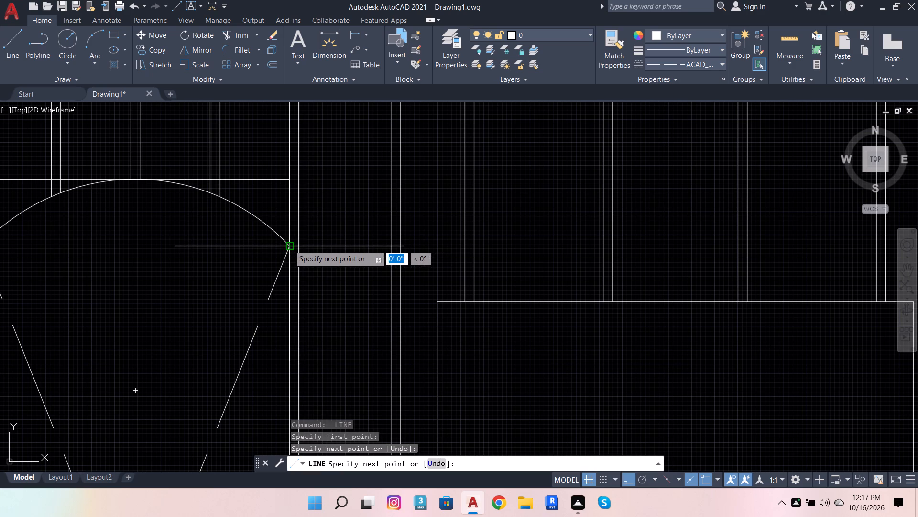
{"action": "key", "text": "space"}
Set the default text height (TEXTSIZE) to 4".
{"action": "scroll", "coordinate": [372, 158], "scroll_direction": "down", "scroll_amount": 5}
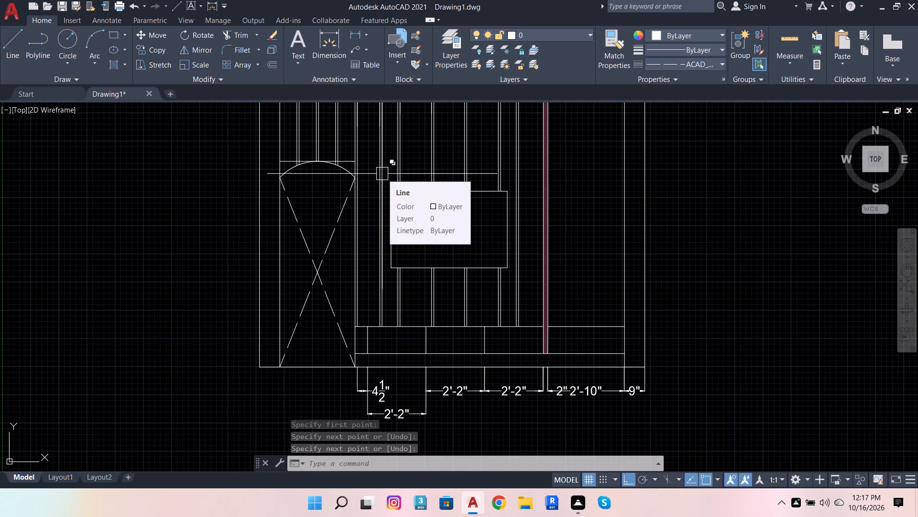
{"action": "scroll", "coordinate": [321, 188], "scroll_direction": "down", "scroll_amount": 1}
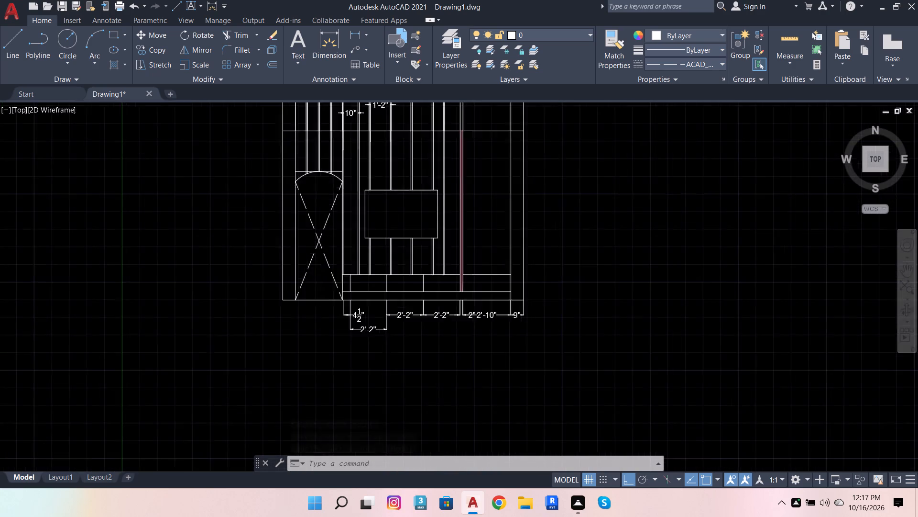
{"action": "scroll", "coordinate": [304, 205], "scroll_direction": "down", "scroll_amount": 3}
{"action": "scroll", "coordinate": [307, 209], "scroll_direction": "up", "scroll_amount": 4}
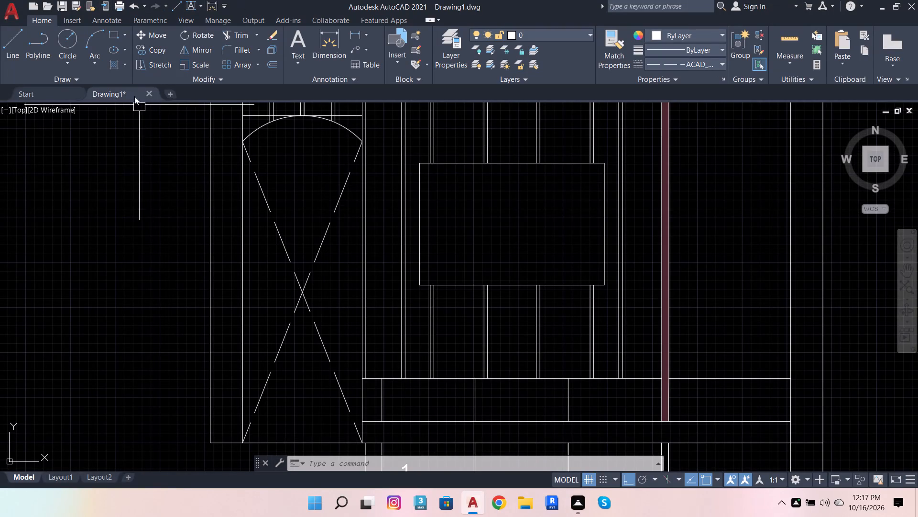
{"action": "scroll", "coordinate": [135, 157], "scroll_direction": "down", "scroll_amount": 2}
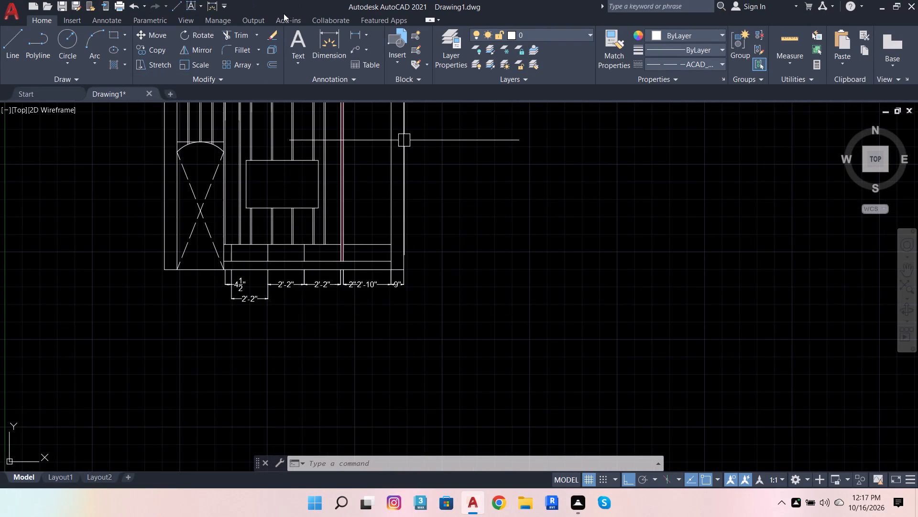
{"action": "key", "text": "t"}
{"action": "type", "text": "EX"}
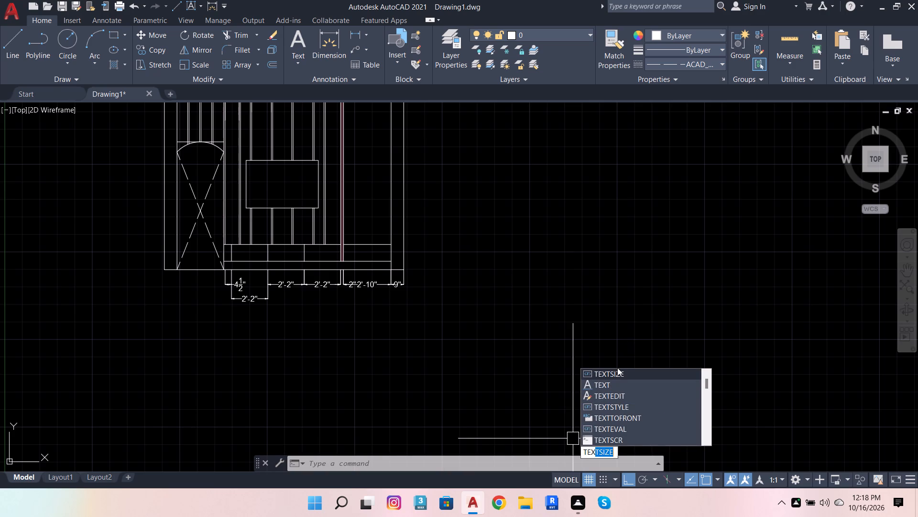
{"action": "left_click", "coordinate": [615, 375]}
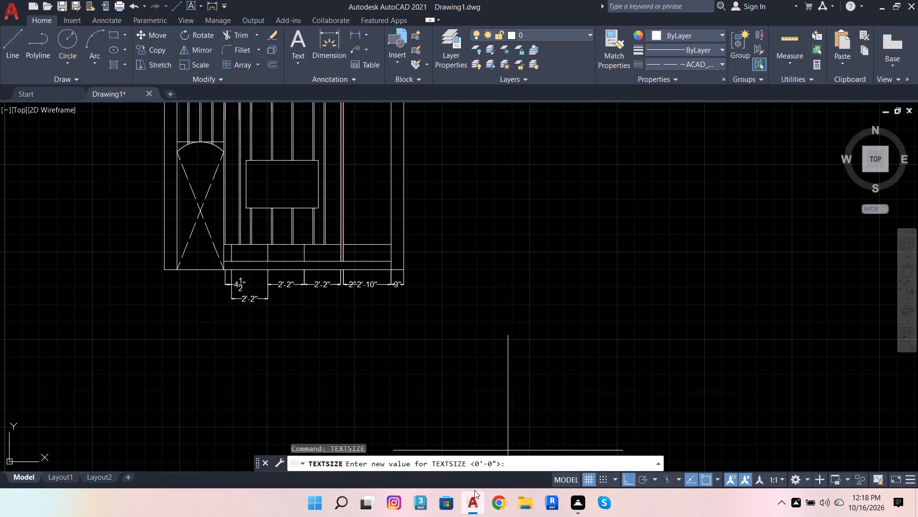
{"action": "left_click", "coordinate": [521, 460]}
{"action": "key", "text": "4"}
{"action": "key", "text": "Return"}
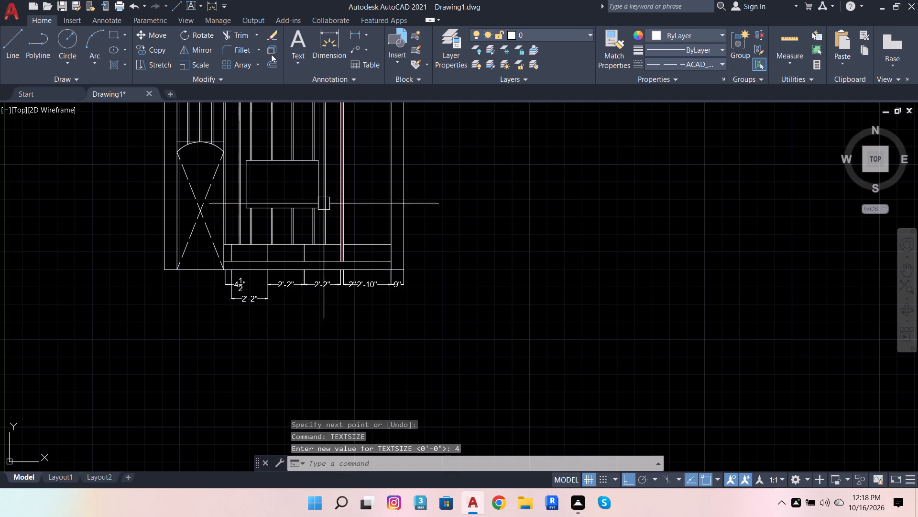
Add centre-aligned multiline text reading OPENING in the empty space below the unit, near the arched opening.
{"action": "left_click", "coordinate": [294, 41]}
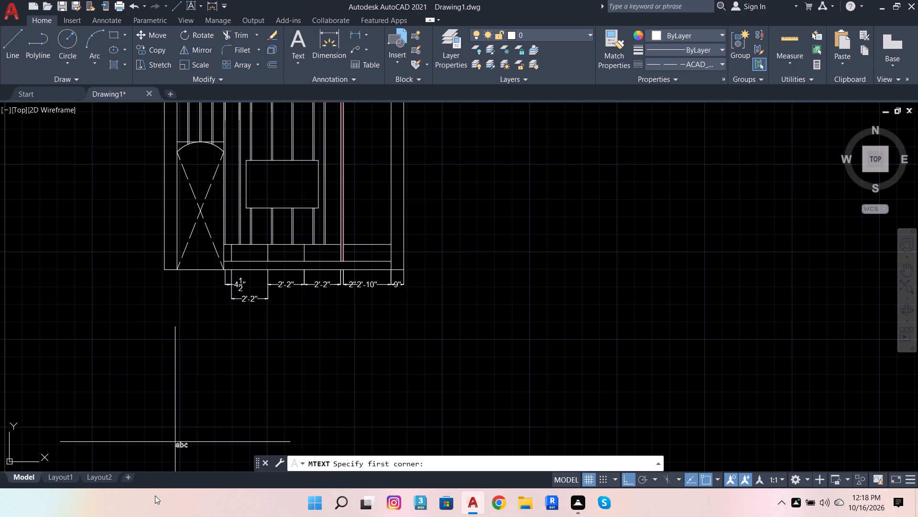
{"action": "left_click_drag", "start_coordinate": [186, 304], "coordinate": [255, 330]}
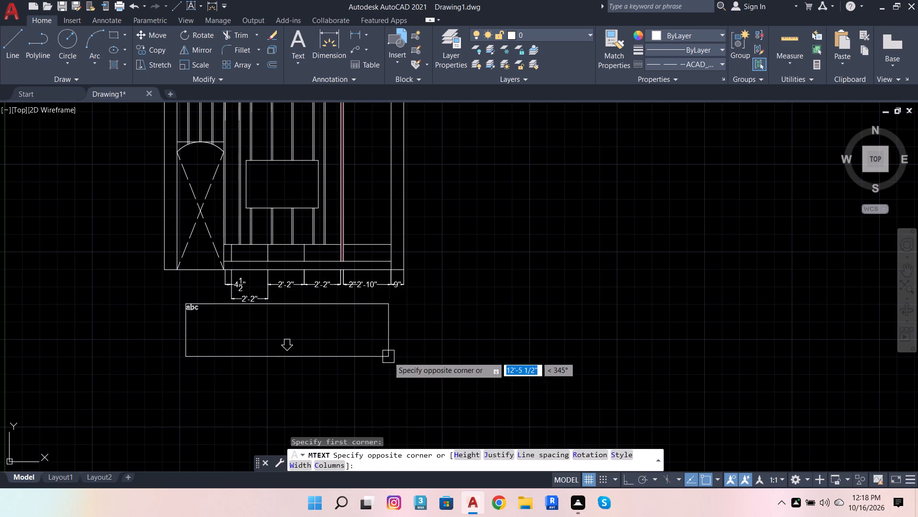
{"action": "scroll", "coordinate": [148, 327], "scroll_direction": "up", "scroll_amount": 4}
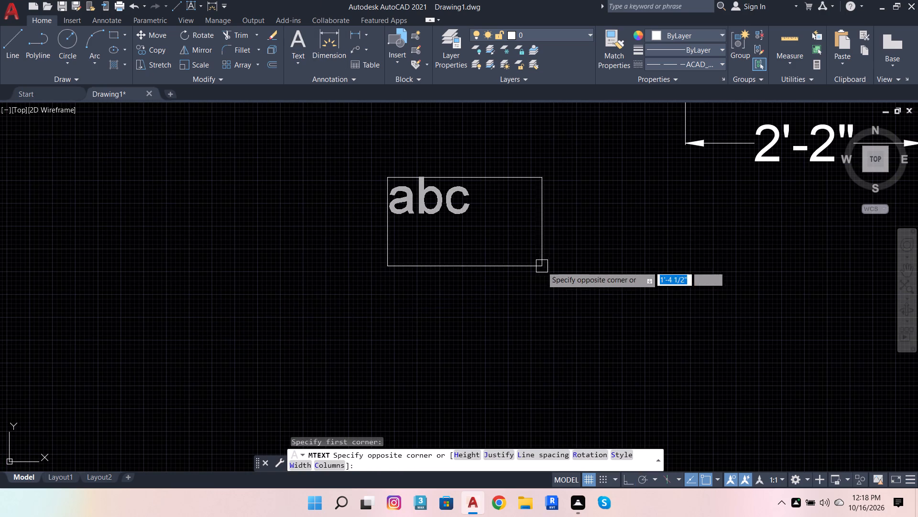
{"action": "left_click", "coordinate": [681, 262]}
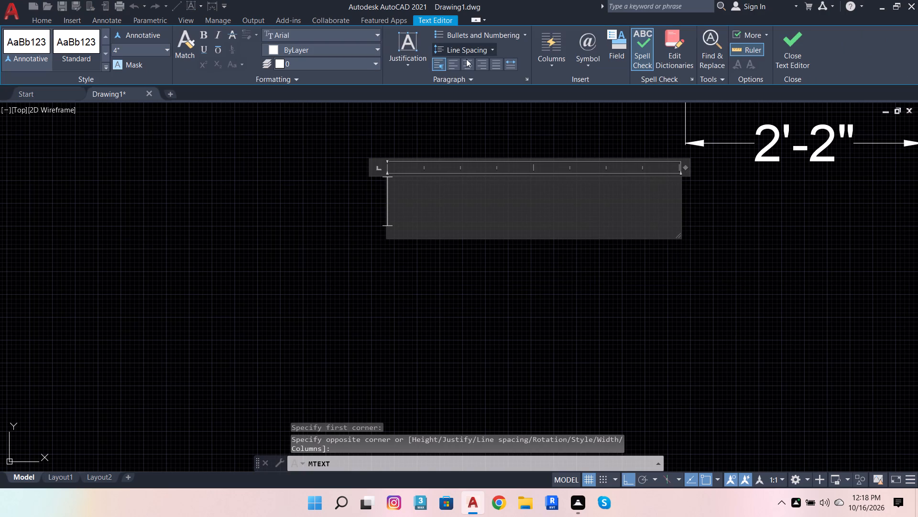
{"action": "left_click", "coordinate": [469, 61]}
{"action": "left_click", "coordinate": [458, 219]}
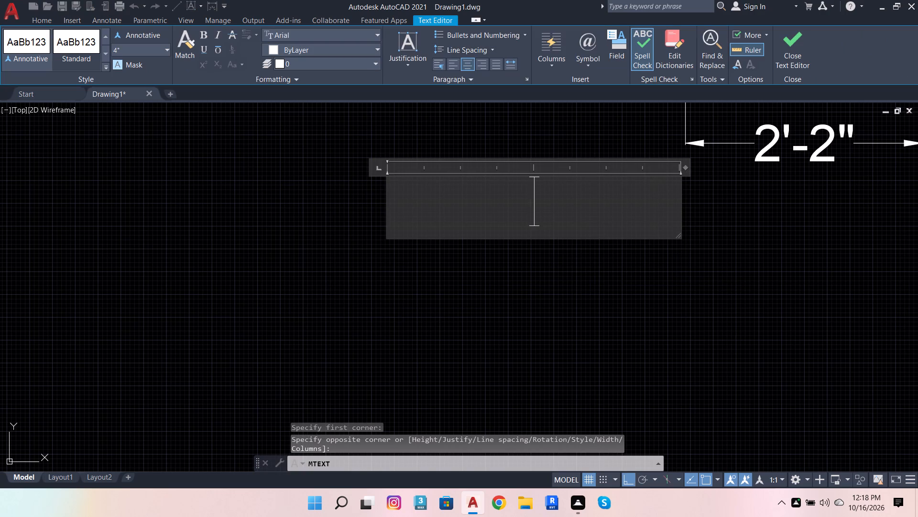
{"action": "type", "text": "OPENING"}
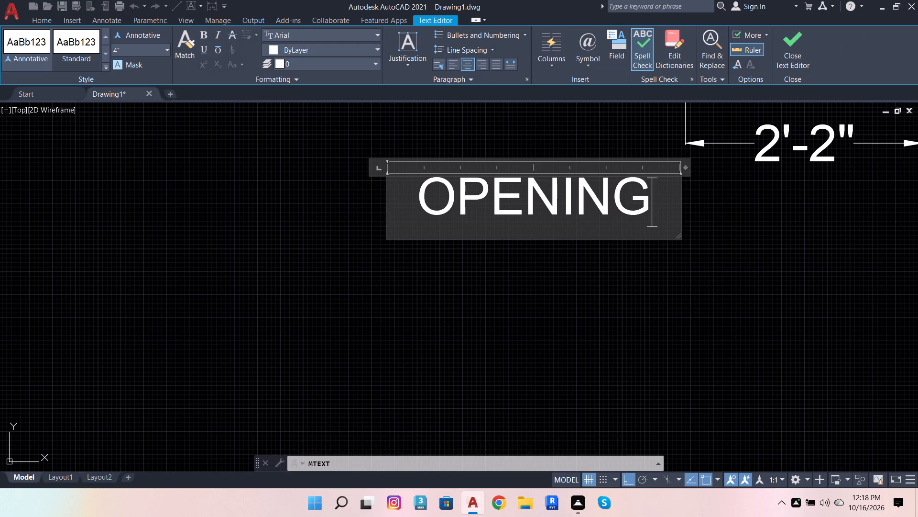
{"action": "key", "text": "Return"}
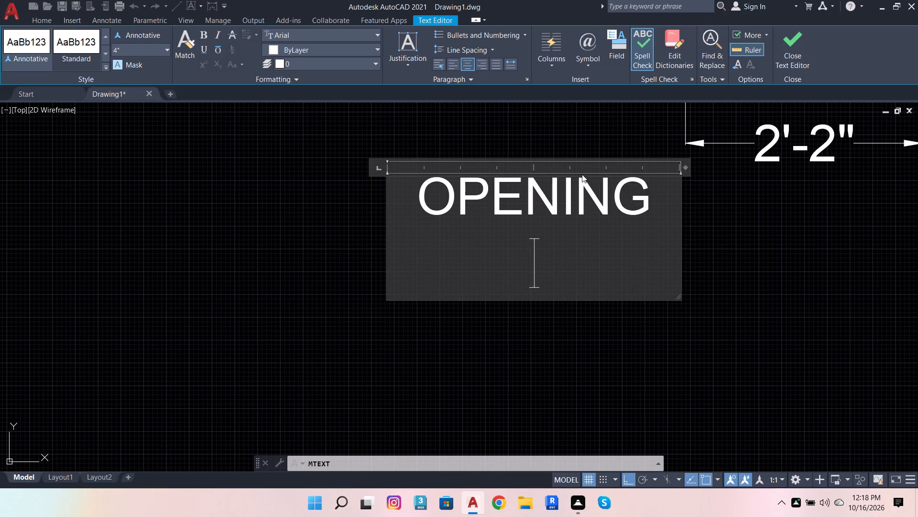
{"action": "double_click", "coordinate": [577, 376]}
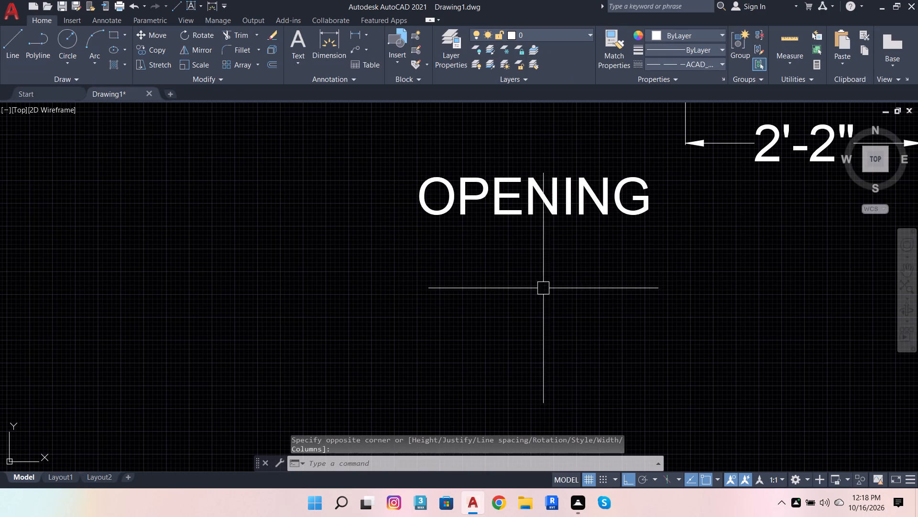
Move the OPENING text into the arched opening, over the crossing of the dashed diagonals, with Ortho off.
{"action": "left_click", "coordinate": [551, 188]}
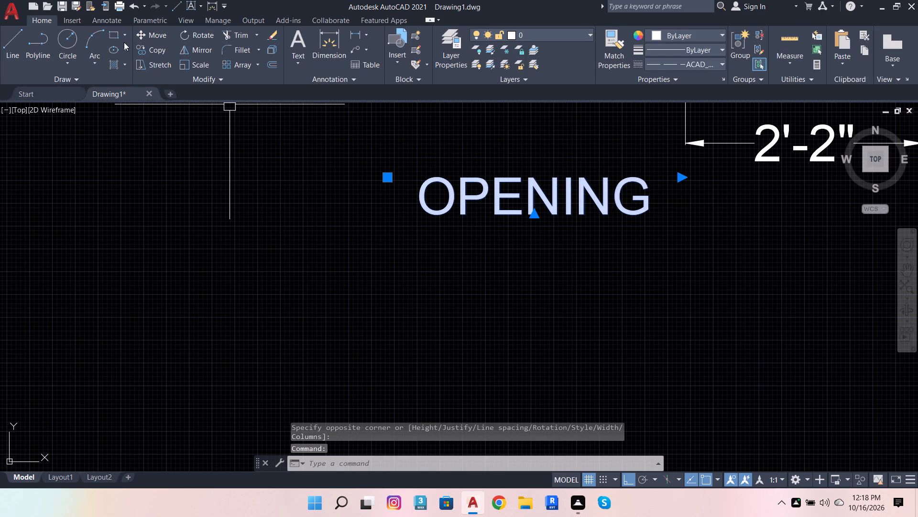
{"action": "left_click", "coordinate": [137, 34]}
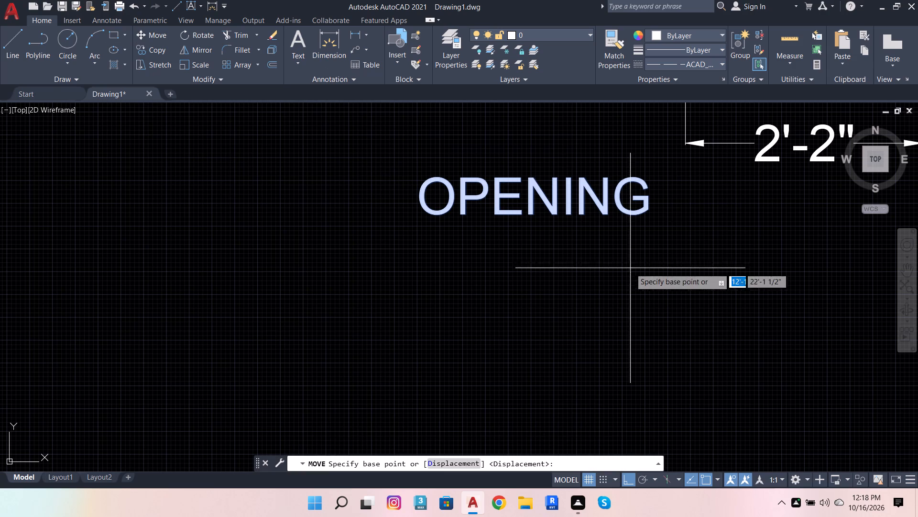
{"action": "left_click", "coordinate": [593, 194]}
{"action": "scroll", "coordinate": [616, 254], "scroll_direction": "down", "scroll_amount": 6}
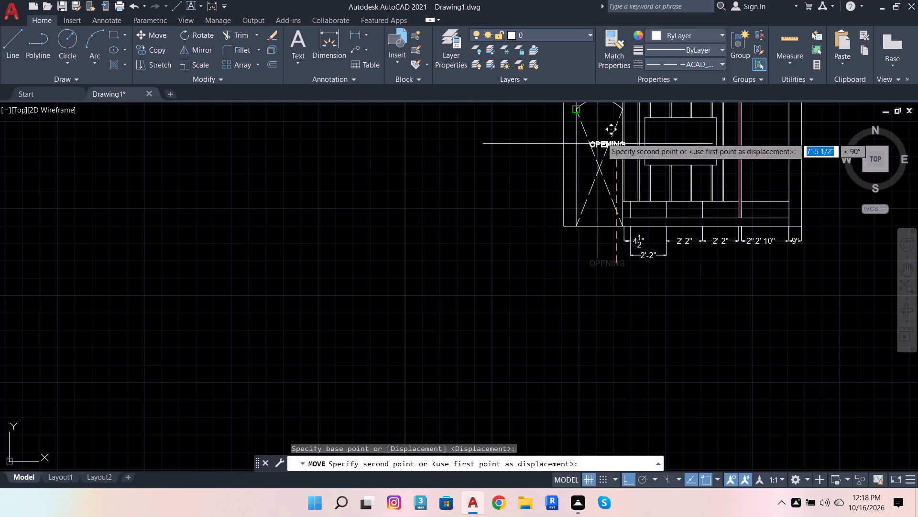
{"action": "scroll", "coordinate": [630, 187], "scroll_direction": "up", "scroll_amount": 1}
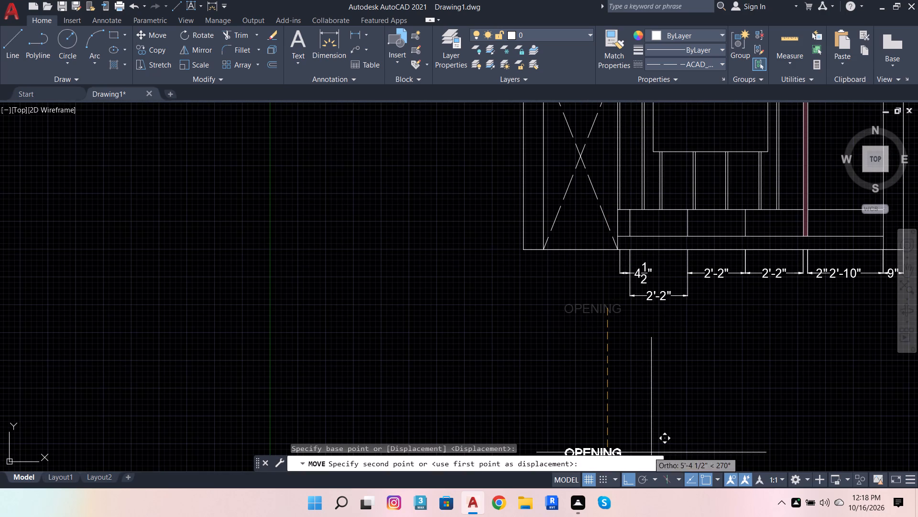
{"action": "left_click", "coordinate": [624, 485]}
{"action": "scroll", "coordinate": [507, 146], "scroll_direction": "down", "scroll_amount": 1}
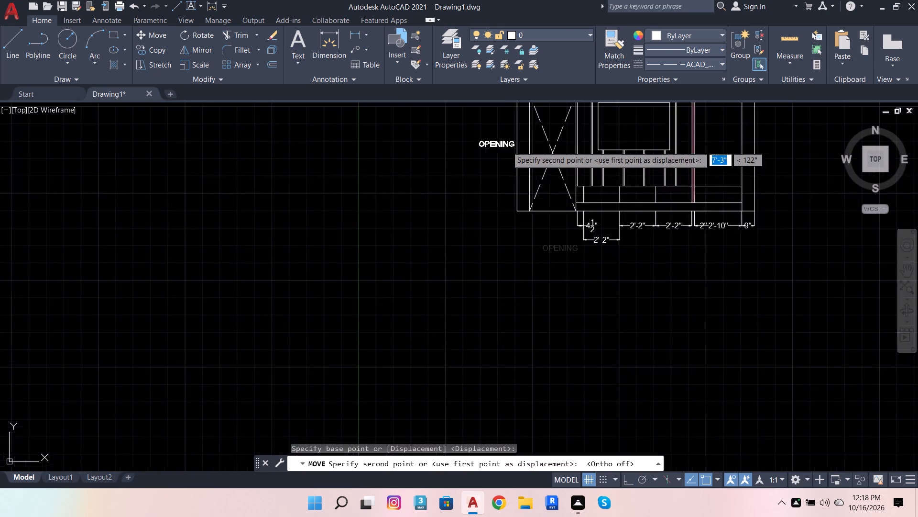
{"action": "scroll", "coordinate": [507, 146], "scroll_direction": "down", "scroll_amount": 2}
{"action": "scroll", "coordinate": [553, 157], "scroll_direction": "up", "scroll_amount": 5}
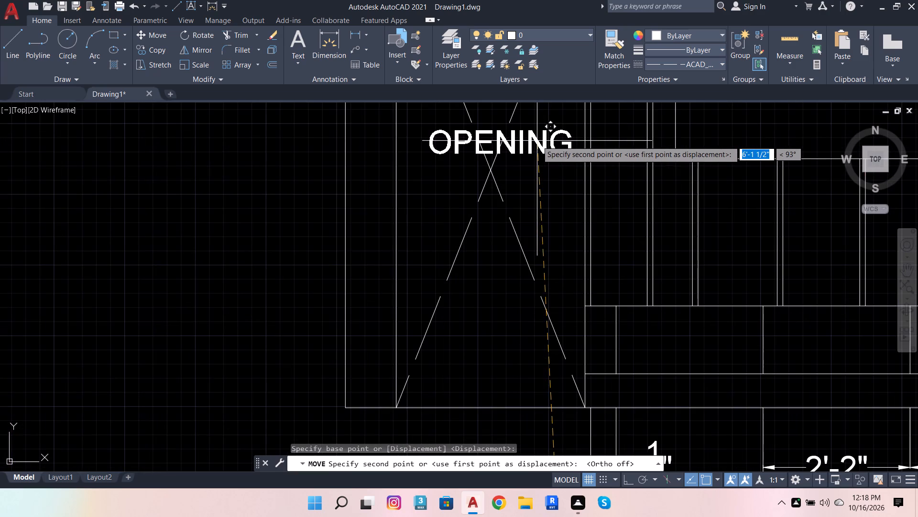
{"action": "left_click", "coordinate": [537, 141]}
{"action": "scroll", "coordinate": [455, 247], "scroll_direction": "down", "scroll_amount": 3}
{"action": "scroll", "coordinate": [404, 326], "scroll_direction": "down", "scroll_amount": 2}
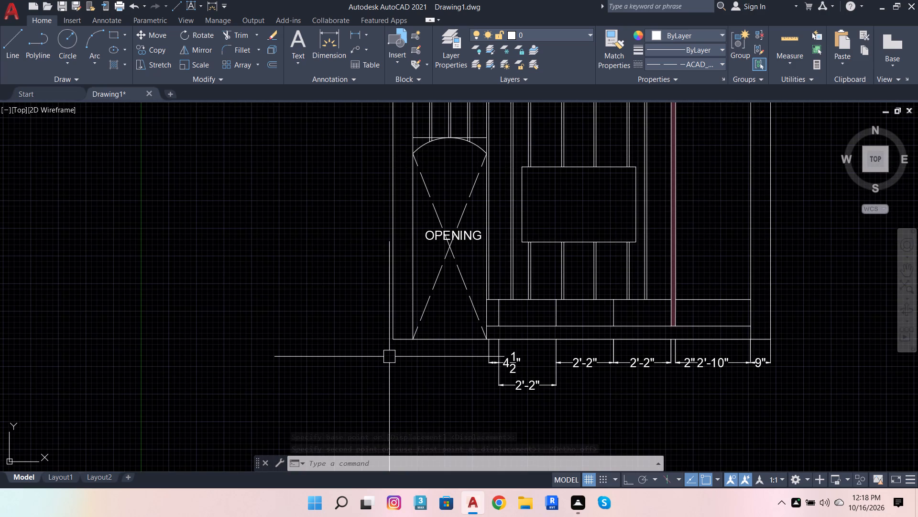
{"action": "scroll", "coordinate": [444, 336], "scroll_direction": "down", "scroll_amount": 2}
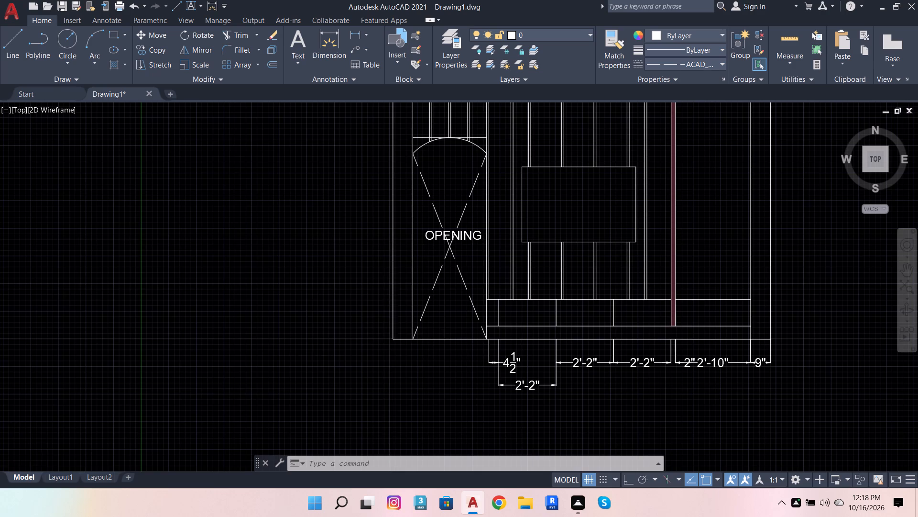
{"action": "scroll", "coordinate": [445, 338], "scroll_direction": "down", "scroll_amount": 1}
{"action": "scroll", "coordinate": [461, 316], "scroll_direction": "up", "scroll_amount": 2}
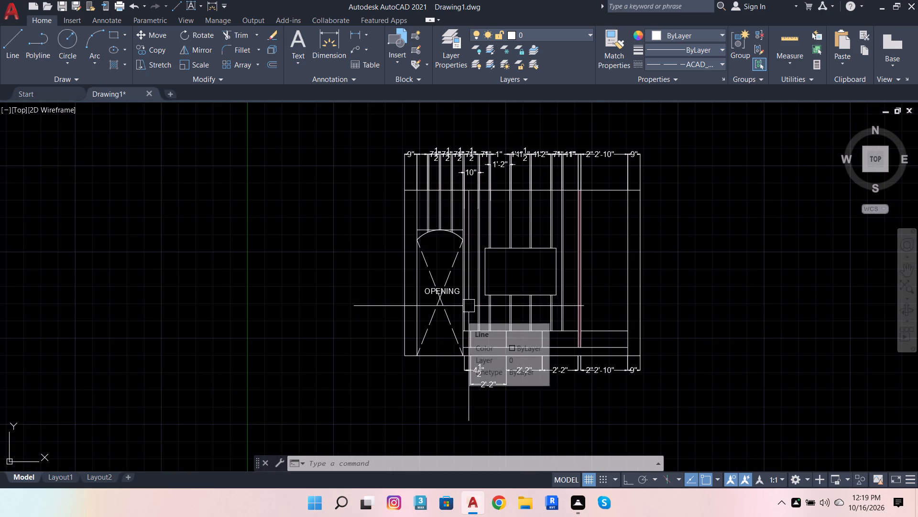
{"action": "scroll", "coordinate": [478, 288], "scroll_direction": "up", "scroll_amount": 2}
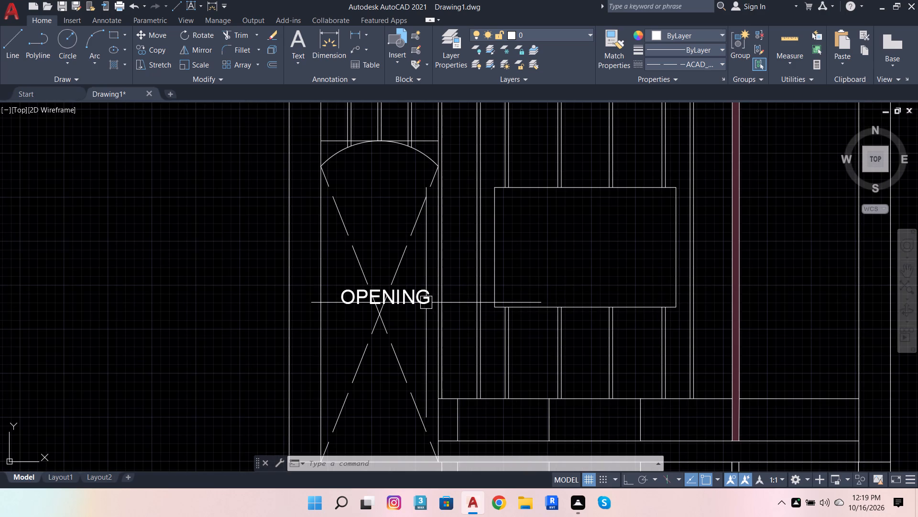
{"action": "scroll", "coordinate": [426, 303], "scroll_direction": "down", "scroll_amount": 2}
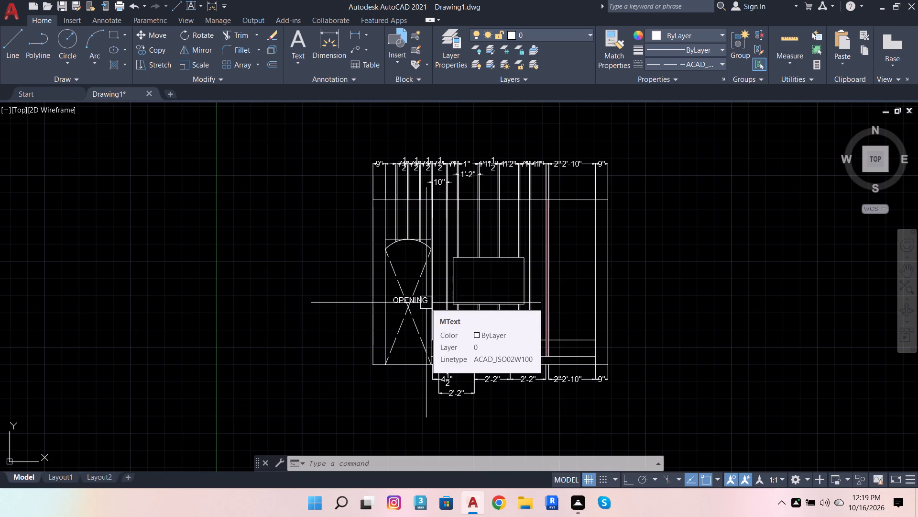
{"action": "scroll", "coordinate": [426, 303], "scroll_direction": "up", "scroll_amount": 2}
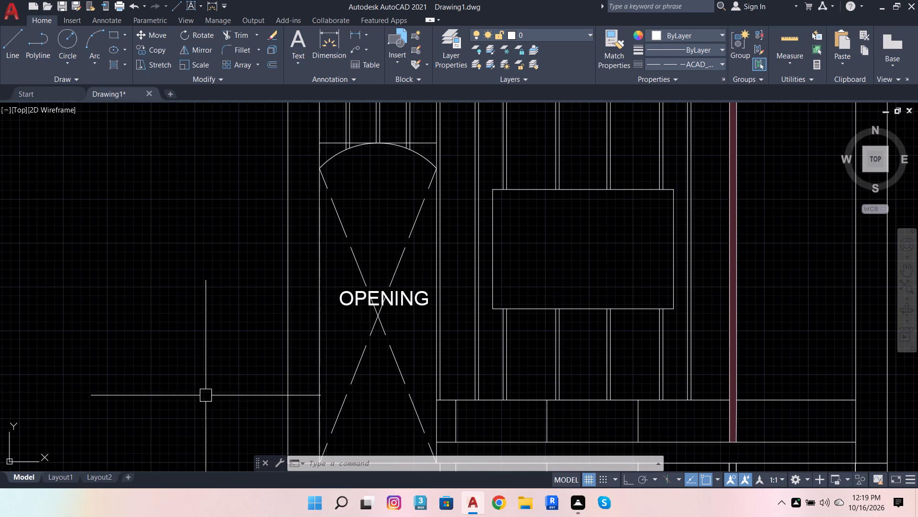
Add centre-aligned multiline text reading ELEVATION beneath the unit's bottom dimensions.
{"action": "left_click", "coordinate": [294, 39]}
{"action": "scroll", "coordinate": [210, 88], "scroll_direction": "down", "scroll_amount": 3}
{"action": "scroll", "coordinate": [319, 281], "scroll_direction": "up", "scroll_amount": 2}
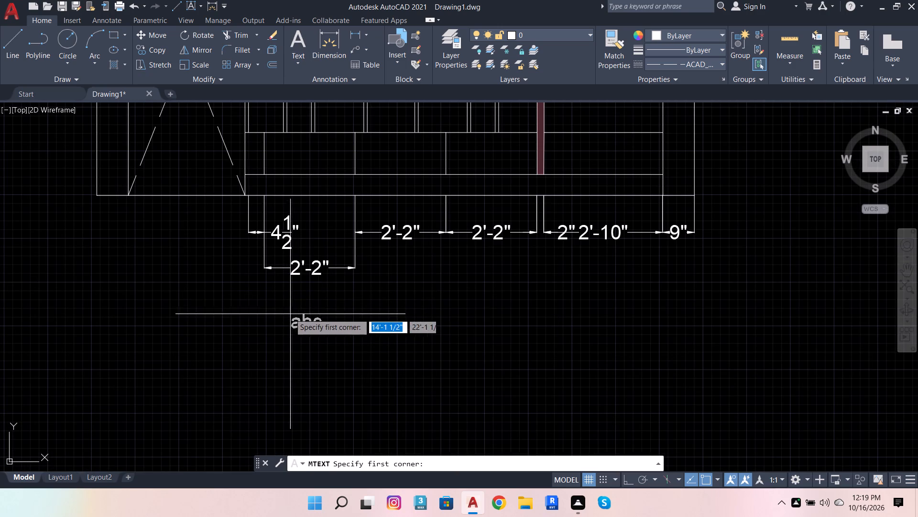
{"action": "left_click", "coordinate": [289, 298]}
{"action": "left_click", "coordinate": [530, 335]}
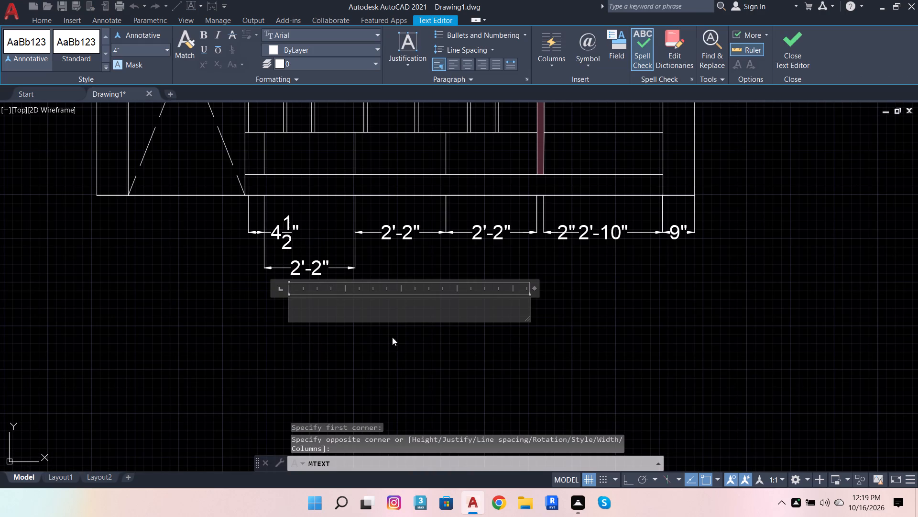
{"action": "left_click", "coordinate": [470, 65]}
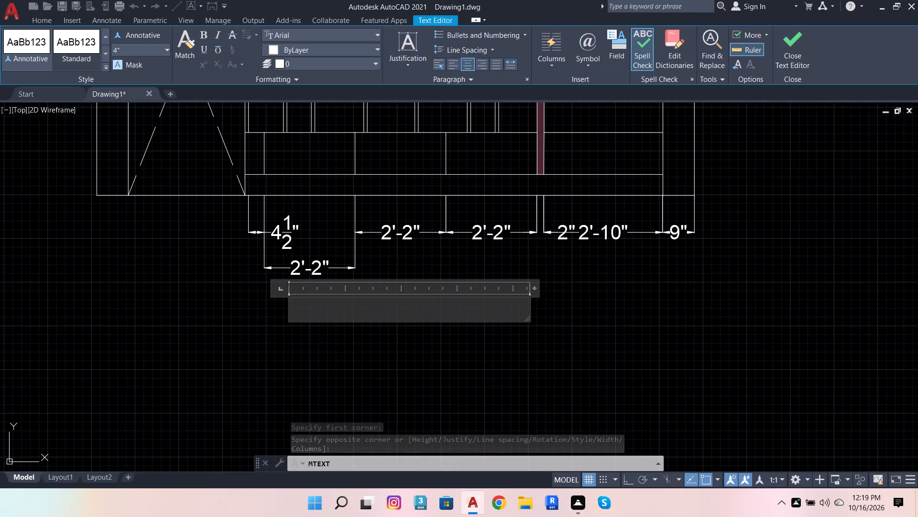
{"action": "left_click", "coordinate": [412, 307]}
{"action": "key", "text": "e"}
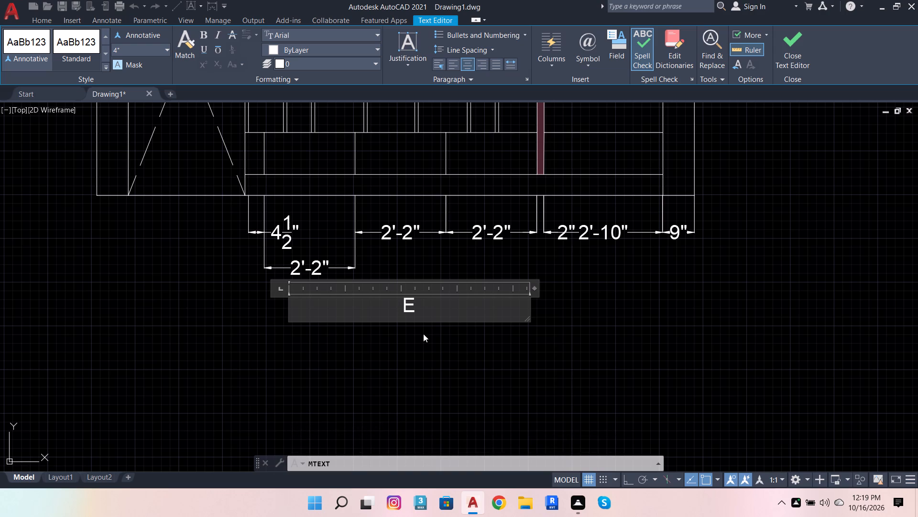
{"action": "key", "text": "l"}
{"action": "key", "text": "e"}
{"action": "key", "text": "v"}
{"action": "key", "text": "a"}
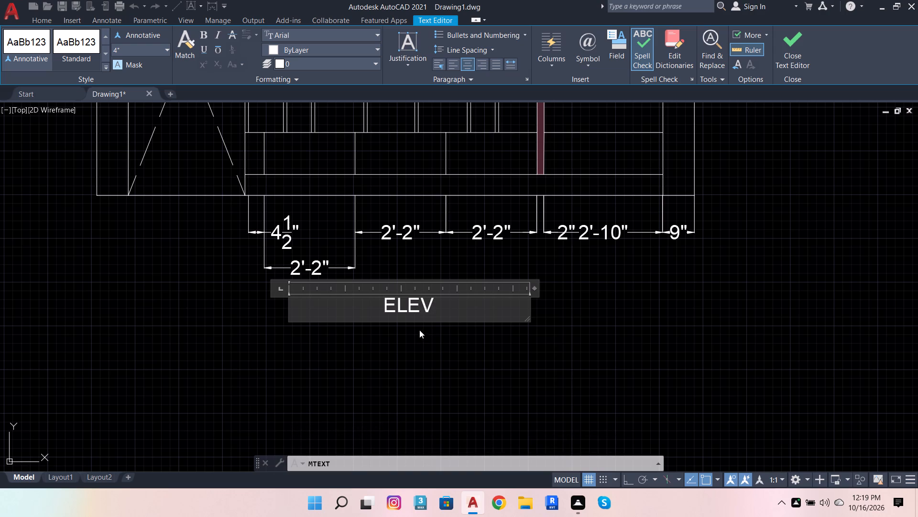
{"action": "key", "text": "t"}
{"action": "type", "text": "ION"}
{"action": "left_click", "coordinate": [520, 363]}
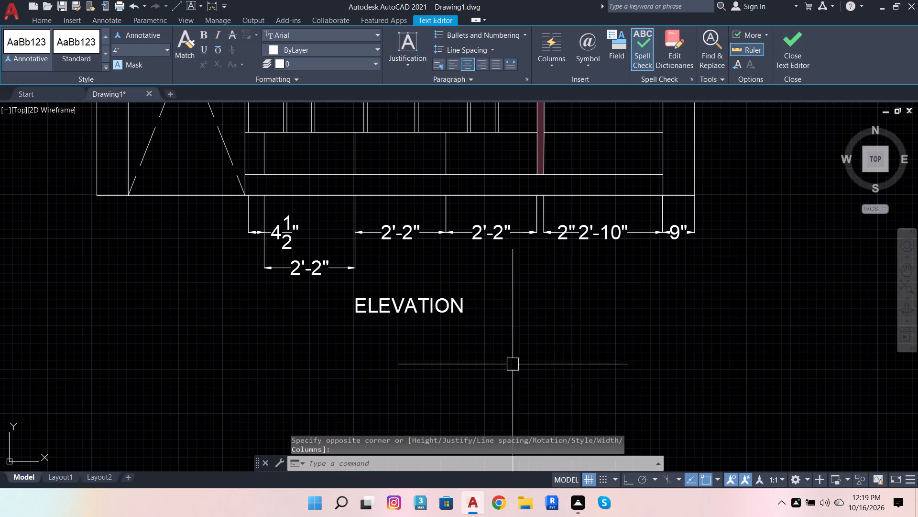
Copy the unit's bottom-edge line segments, from the opening's bottom corner to the outer edge, about 7'-1" down below the ELEVATION text.
{"action": "scroll", "coordinate": [373, 351], "scroll_direction": "down", "scroll_amount": 4}
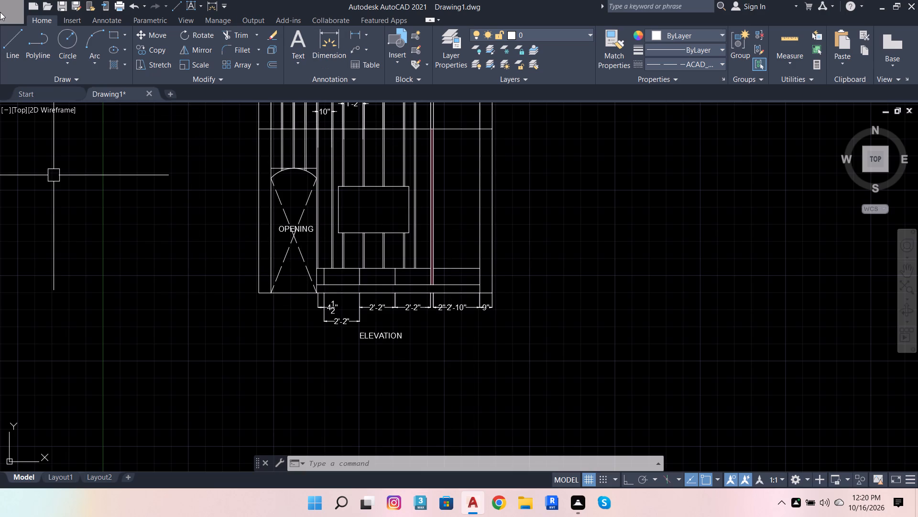
{"action": "scroll", "coordinate": [362, 306], "scroll_direction": "up", "scroll_amount": 4}
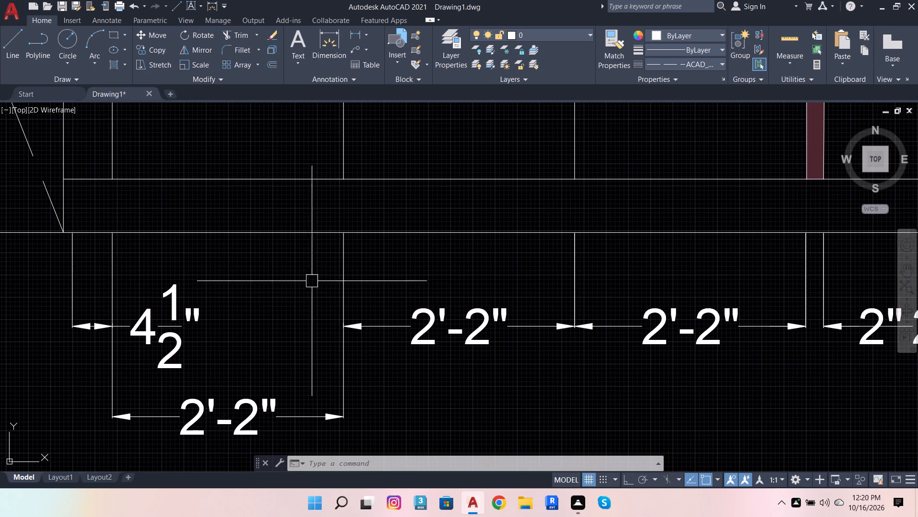
{"action": "left_click", "coordinate": [81, 215]}
{"action": "scroll", "coordinate": [135, 236], "scroll_direction": "down", "scroll_amount": 1}
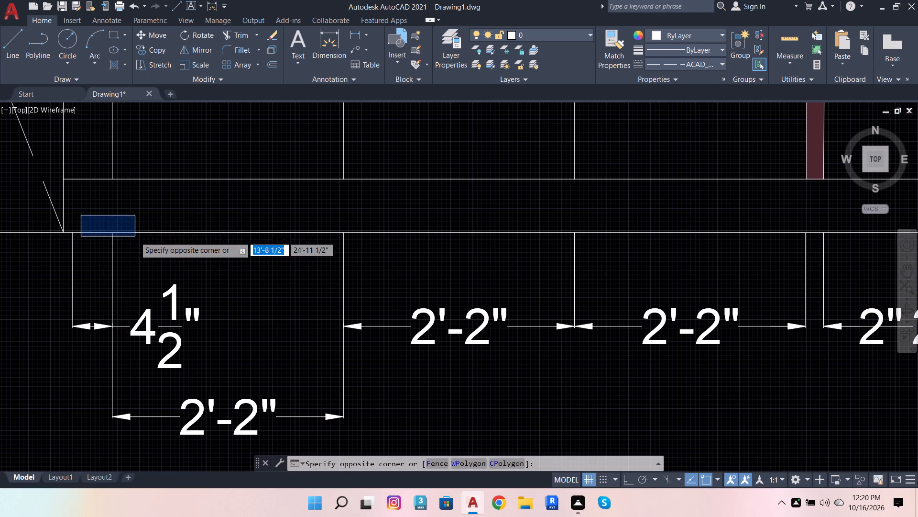
{"action": "scroll", "coordinate": [142, 237], "scroll_direction": "down", "scroll_amount": 2}
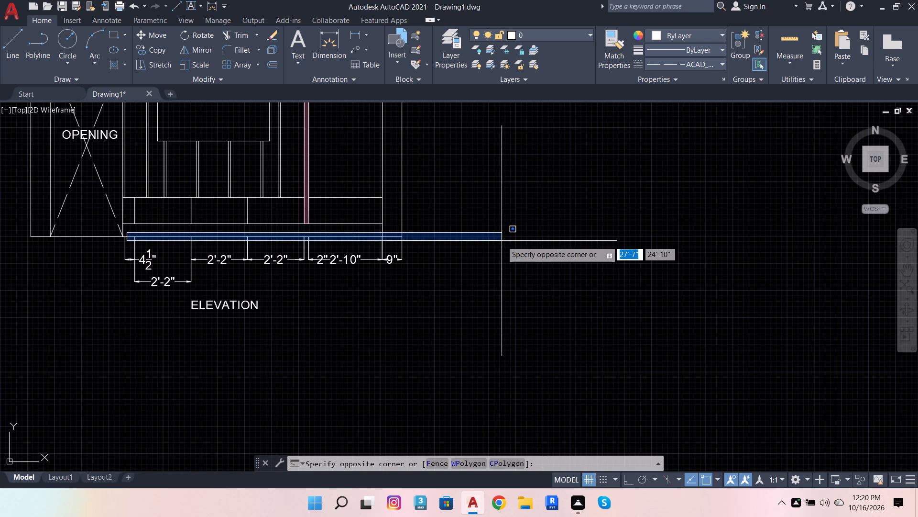
{"action": "left_click", "coordinate": [495, 241]}
{"action": "scroll", "coordinate": [0, 240], "scroll_direction": "up", "scroll_amount": 3}
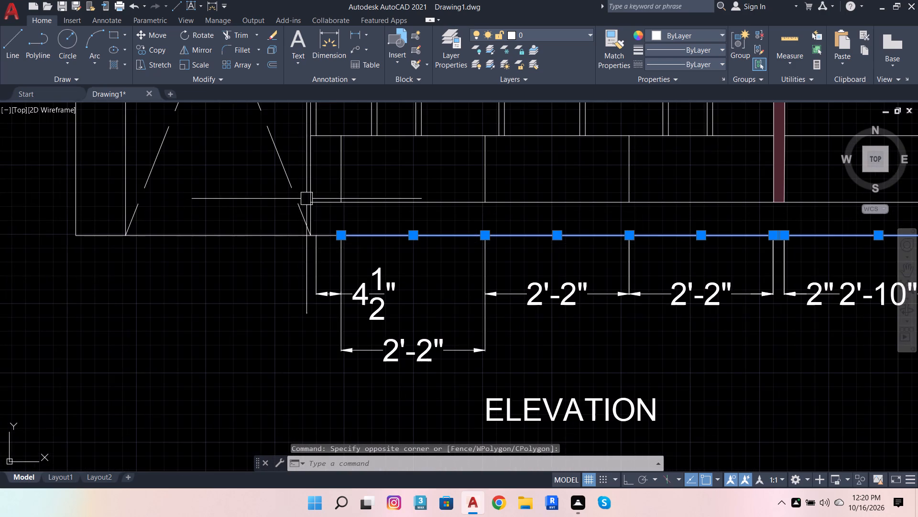
{"action": "left_click", "coordinate": [332, 239]}
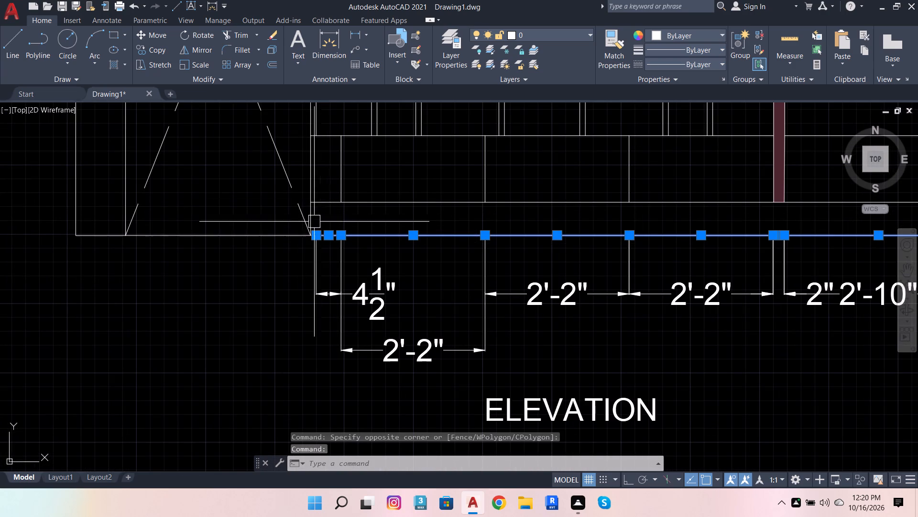
{"action": "left_click", "coordinate": [144, 51]}
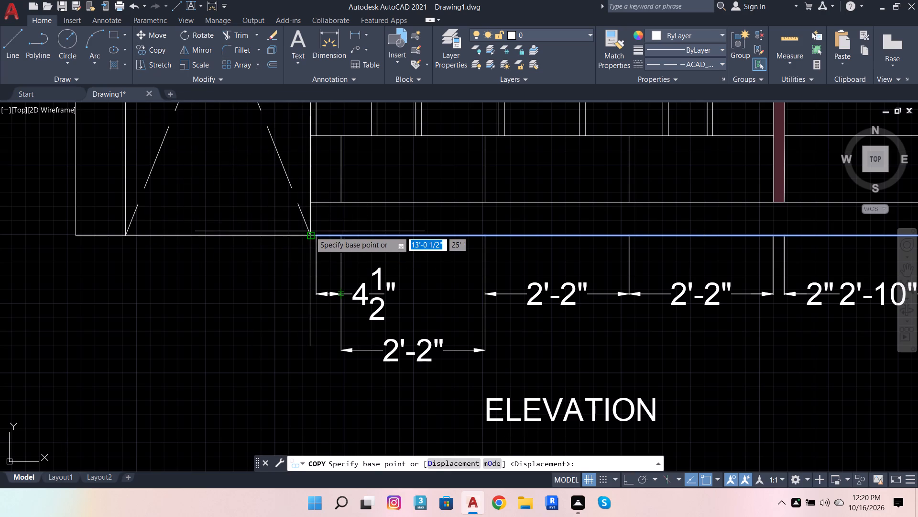
{"action": "left_click", "coordinate": [310, 231]}
{"action": "scroll", "coordinate": [361, 210], "scroll_direction": "down", "scroll_amount": 3}
{"action": "left_click", "coordinate": [342, 331]}
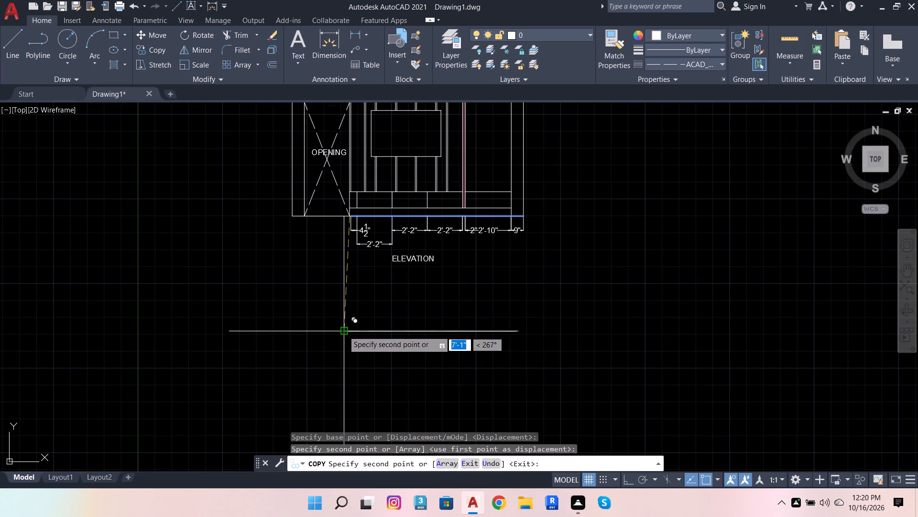
{"action": "key", "text": "Escape"}
{"action": "key", "text": "grave"}
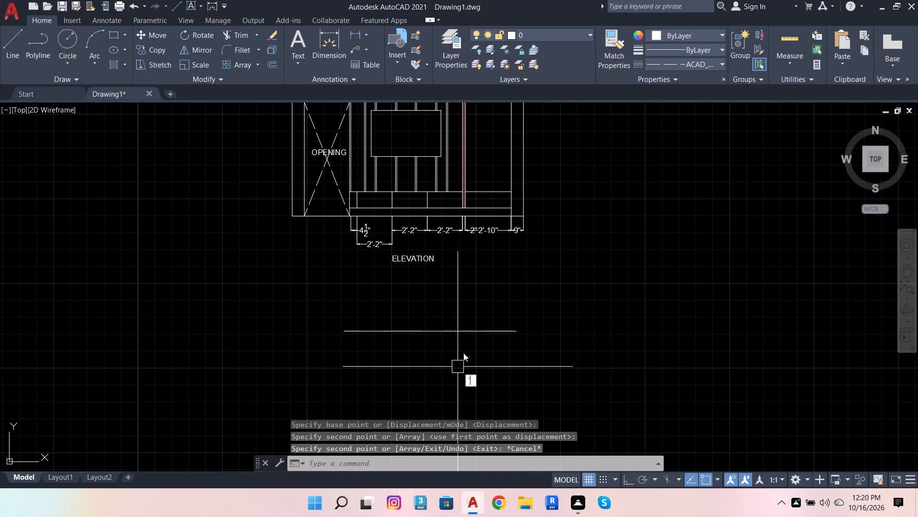
{"action": "key", "text": "Escape"}
{"action": "key", "text": "Escape"}
Join the copied segments below the ELEVATION text into a single line.
{"action": "left_click", "coordinate": [455, 337]}
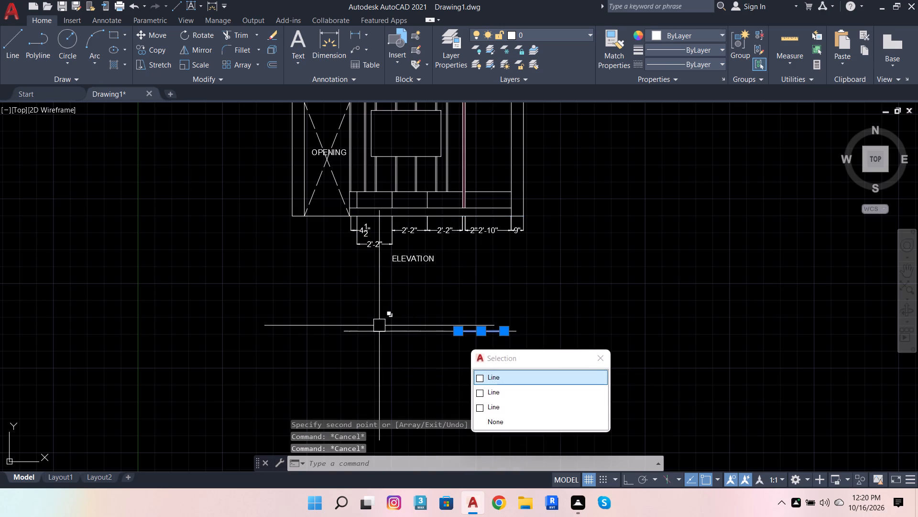
{"action": "key", "text": "Escape"}
{"action": "left_click_drag", "start_coordinate": [323, 312], "coordinate": [328, 312]}
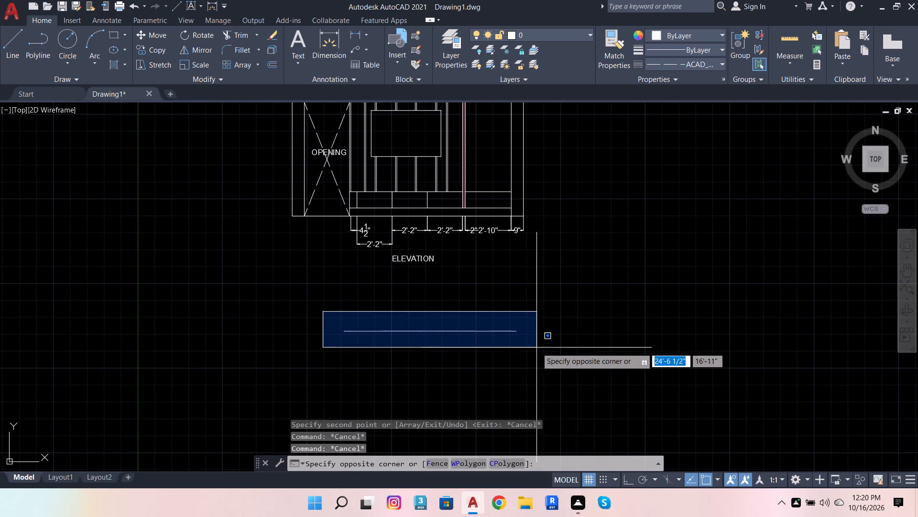
{"action": "left_click", "coordinate": [544, 351]}
{"action": "key", "text": "j"}
{"action": "key", "text": "Return"}
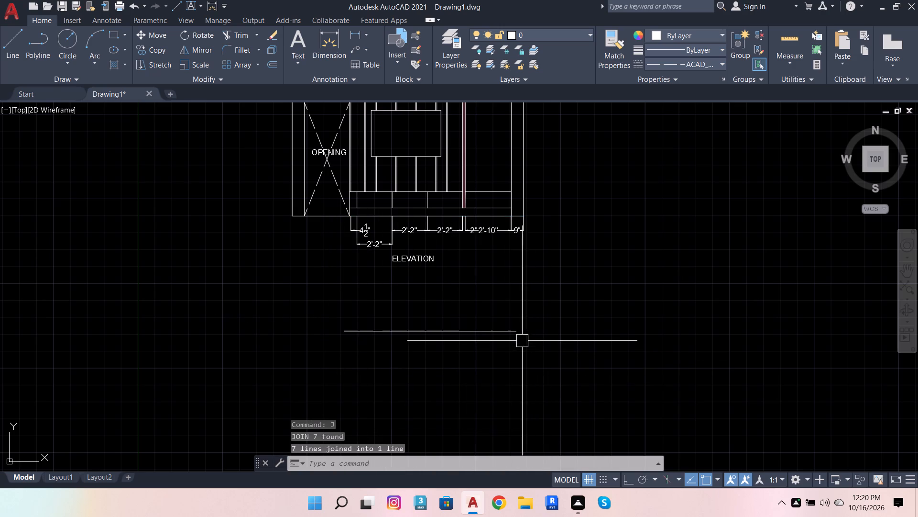
{"action": "left_click", "coordinate": [514, 335]}
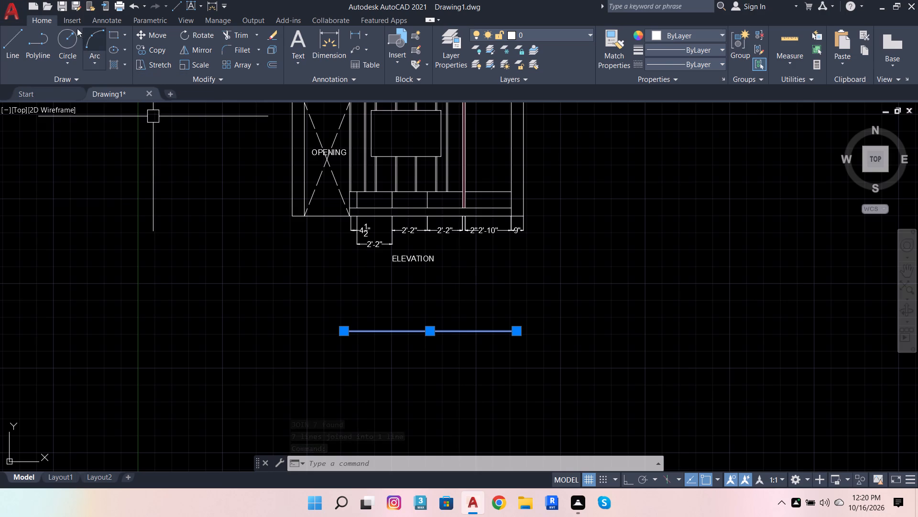
Turn Ortho on and abandon the dashed line started at the copied base line's right end.
{"action": "left_click", "coordinate": [11, 39]}
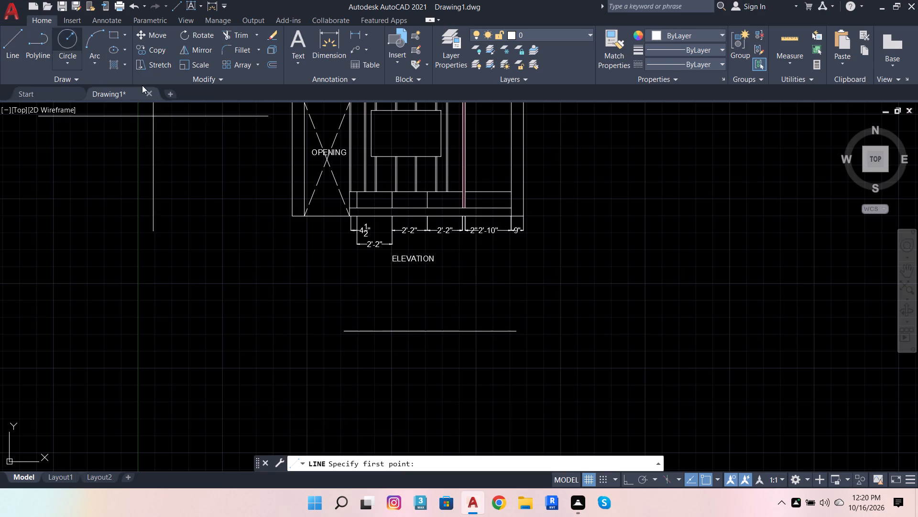
{"action": "left_click", "coordinate": [517, 331]}
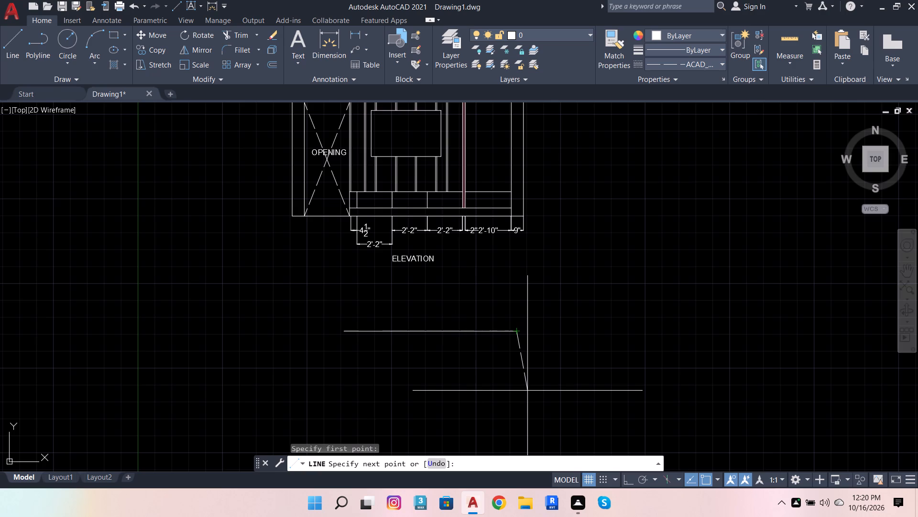
{"action": "left_click", "coordinate": [633, 478]}
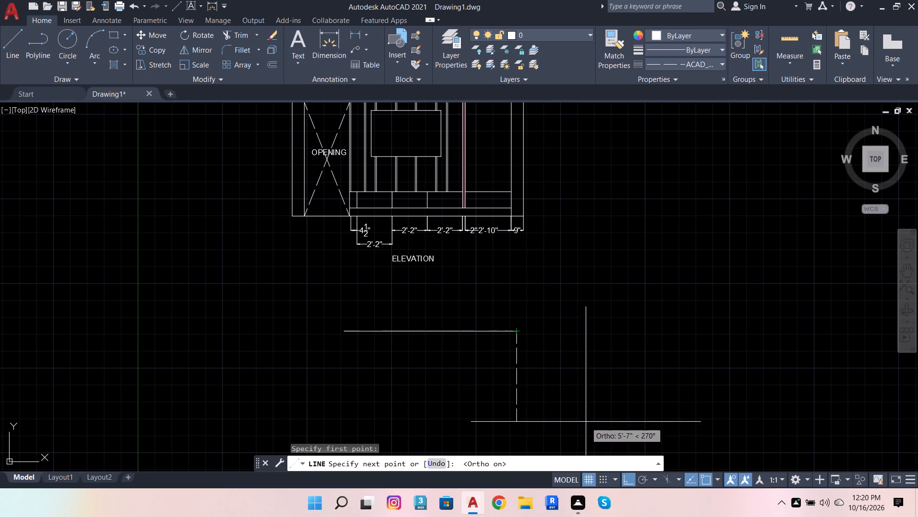
{"action": "key", "text": "Escape"}
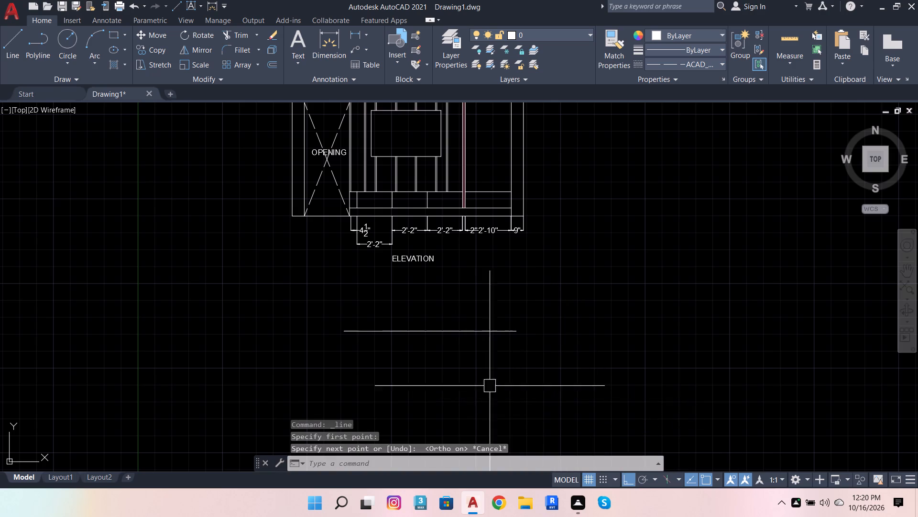
{"action": "key", "text": "Escape"}
{"action": "left_click", "coordinate": [0, 56]}
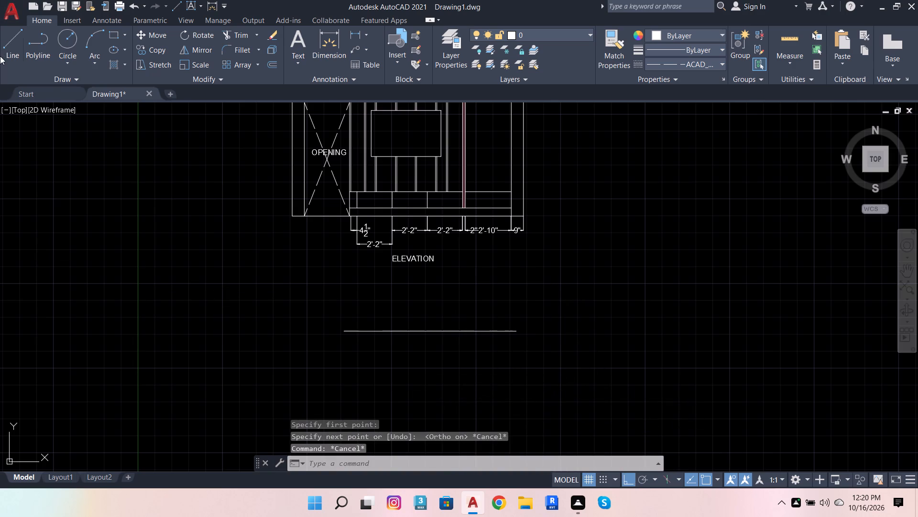
Set the current linetype to ByLayer for new lines.
{"action": "left_click", "coordinate": [8, 40]}
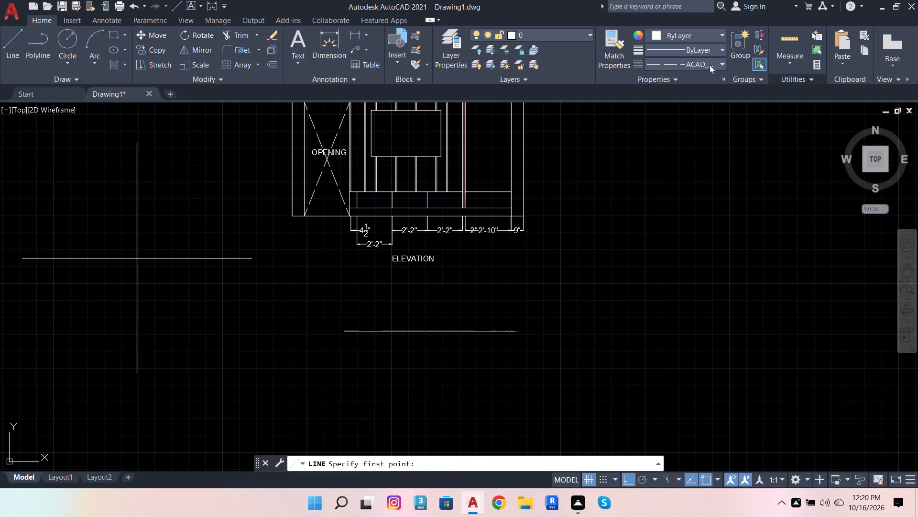
{"action": "left_click", "coordinate": [700, 58]}
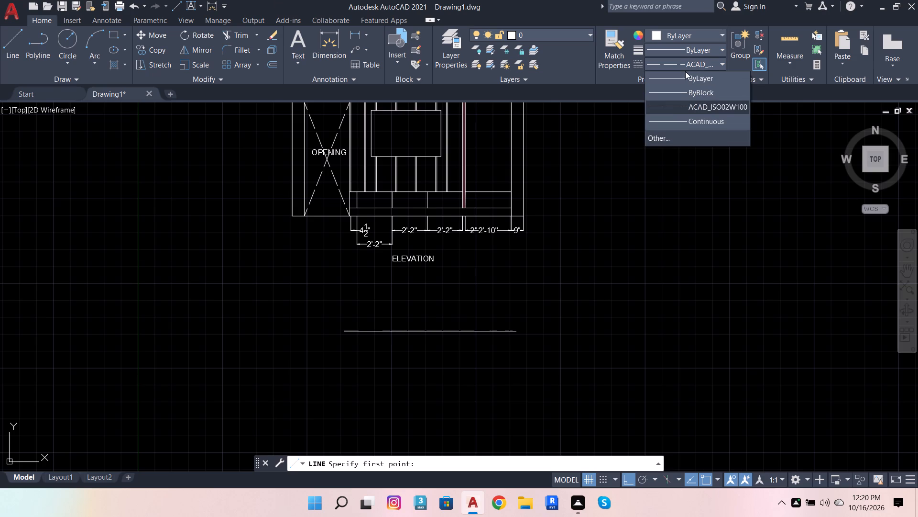
{"action": "left_click", "coordinate": [683, 75]}
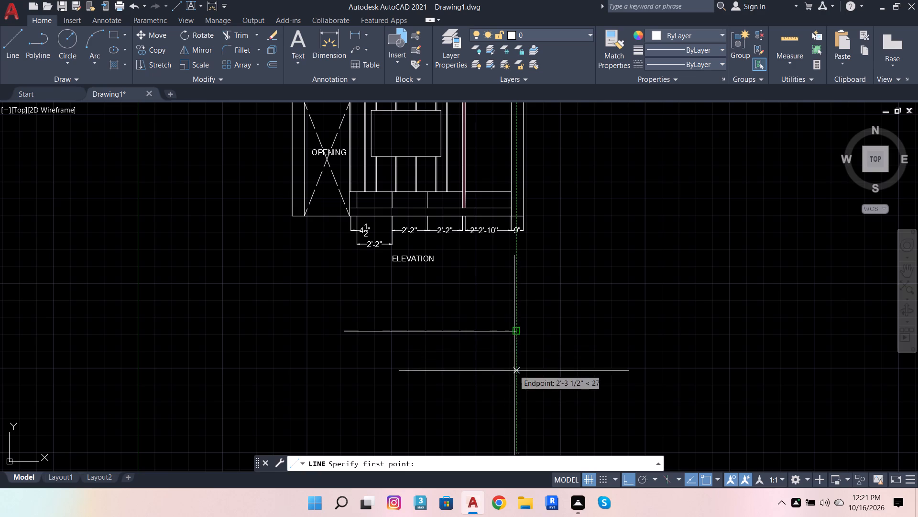
{"action": "key", "text": "Escape"}
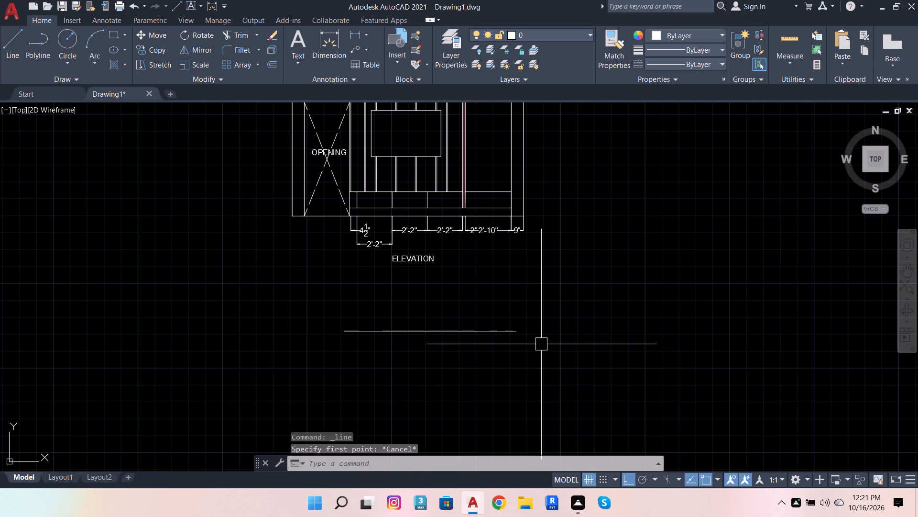
Draw two consecutive vertical line segments, 1' and 6" long, straight down from the copied base line's right end.
{"action": "key", "text": "space"}
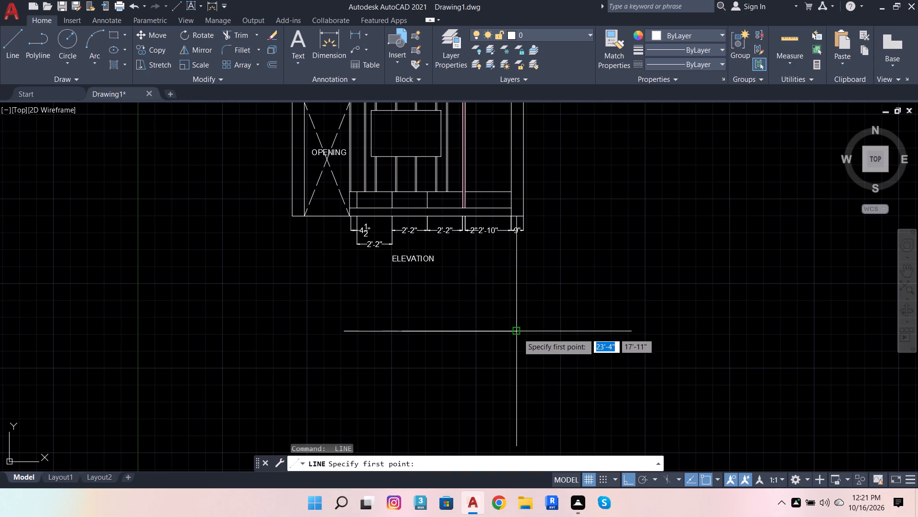
{"action": "left_click", "coordinate": [518, 333]}
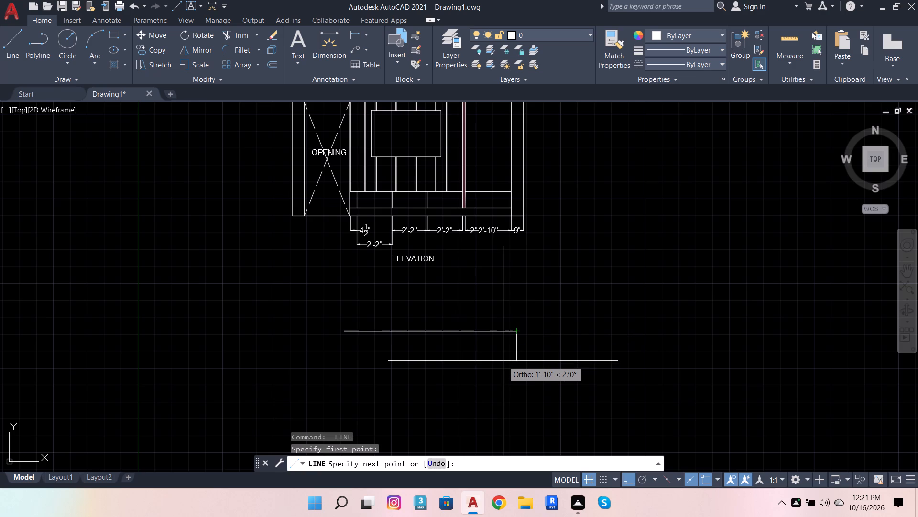
{"action": "key", "text": "1"}
{"action": "key", "text": "apostrophe"}
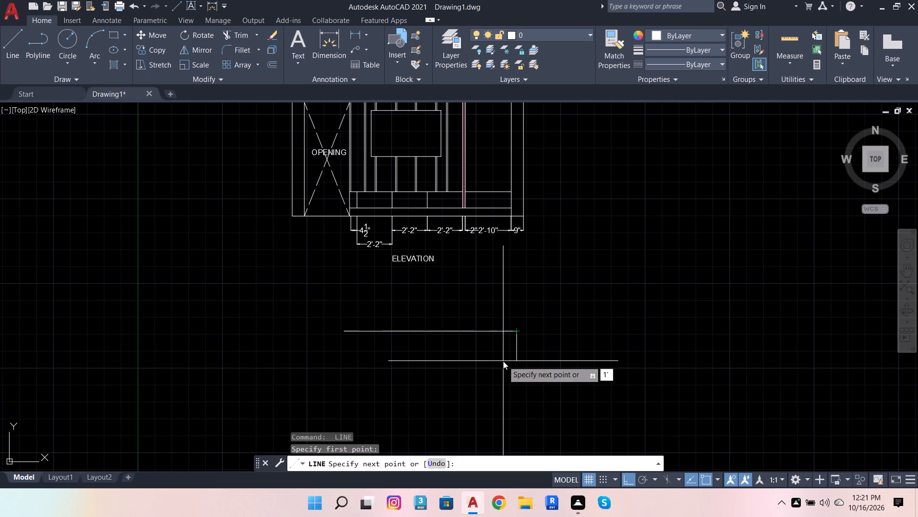
{"action": "key", "text": "Return"}
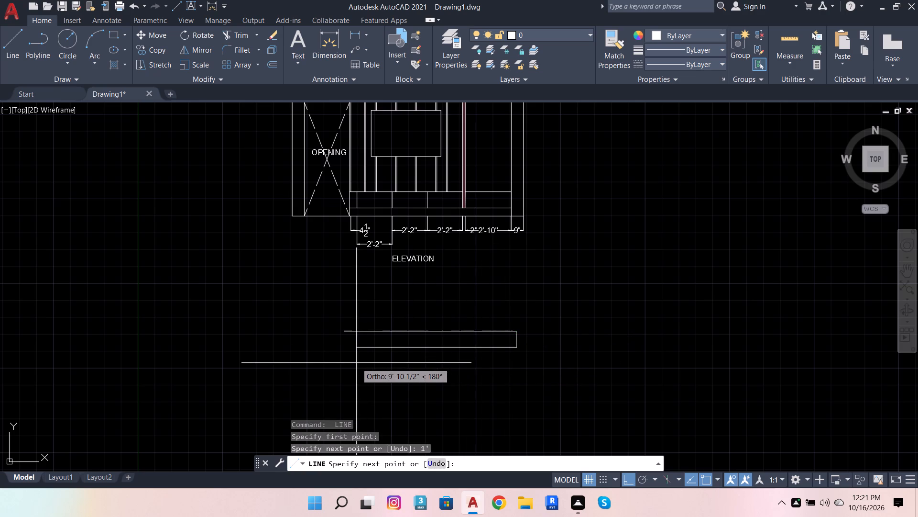
{"action": "key", "text": "6"}
{"action": "key", "text": "Return"}
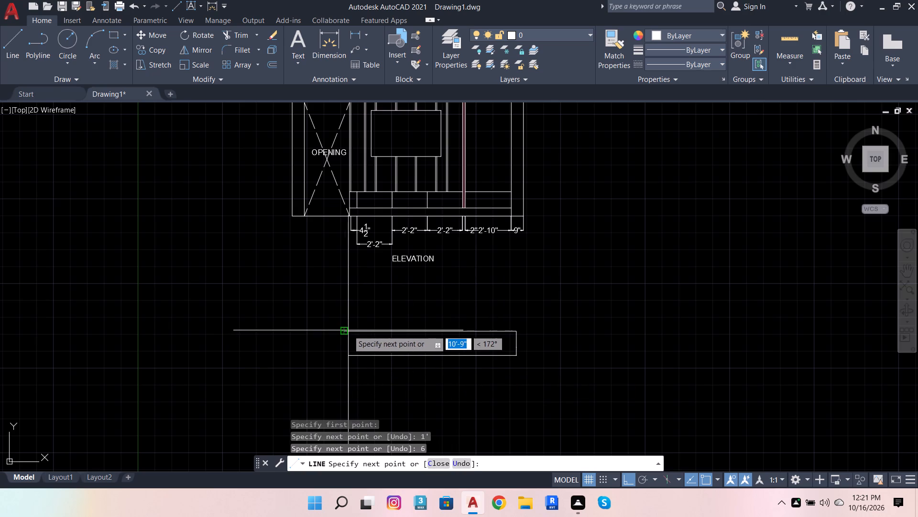
Continue the line to the base line's left end and add a vertical edge down past the other side's depth.
{"action": "left_click", "coordinate": [346, 330]}
{"action": "left_click", "coordinate": [335, 370]}
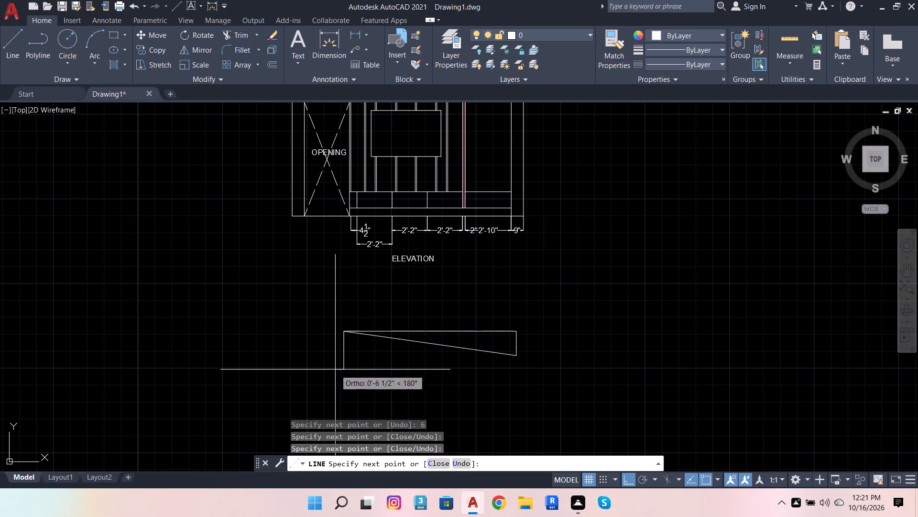
{"action": "key", "text": "space"}
Draw a horizontal bottom edge from the right side's lower end leftward past the left vertical edge.
{"action": "key", "text": "space"}
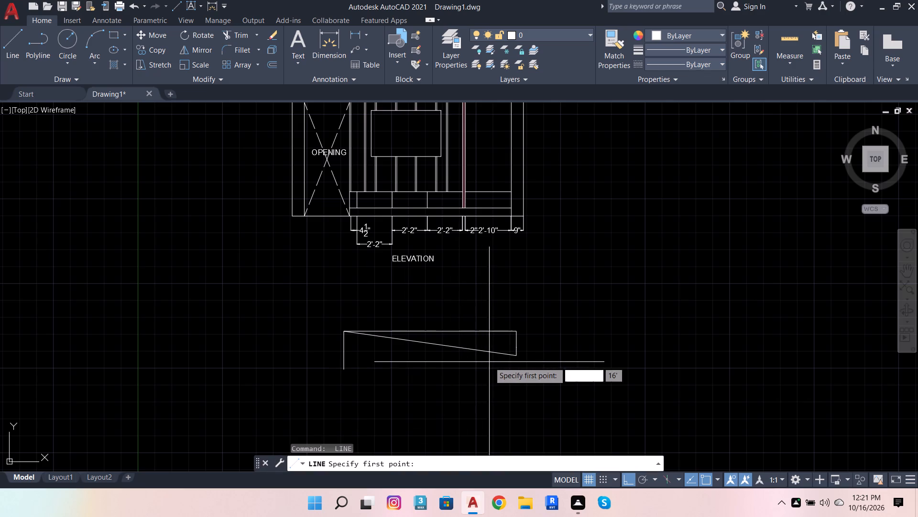
{"action": "left_click", "coordinate": [517, 356]}
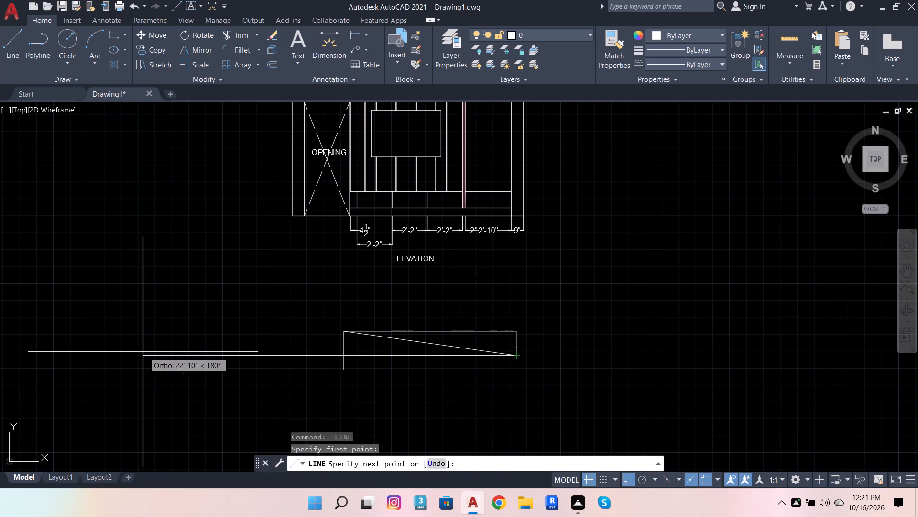
{"action": "left_click", "coordinate": [268, 336]}
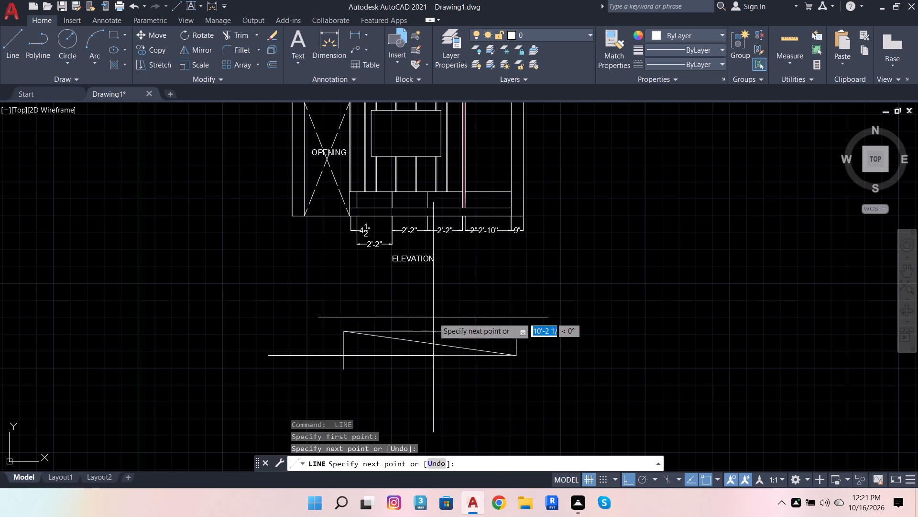
Trim away the diagonal and the horizontal and vertical overhangs at the lower left corner, leaving a clean rectangle.
{"action": "scroll", "coordinate": [407, 343], "scroll_direction": "up", "scroll_amount": 2}
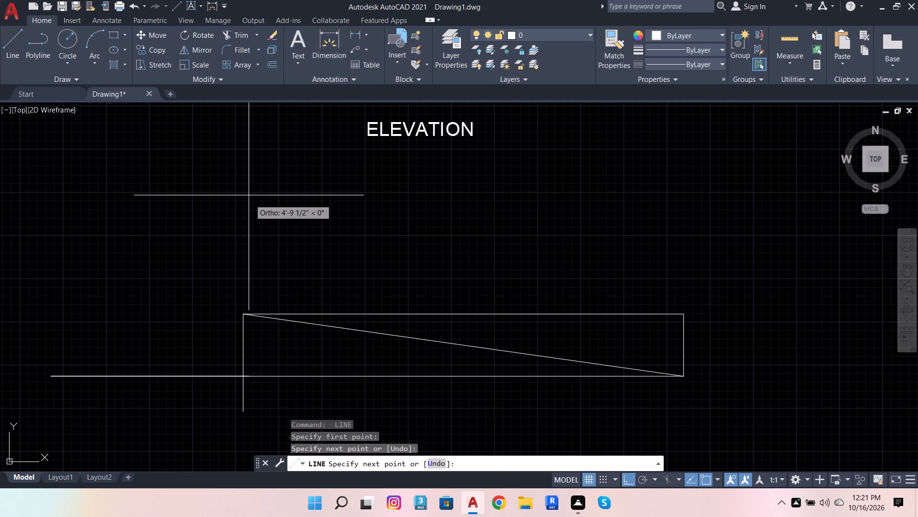
{"action": "left_click", "coordinate": [246, 32]}
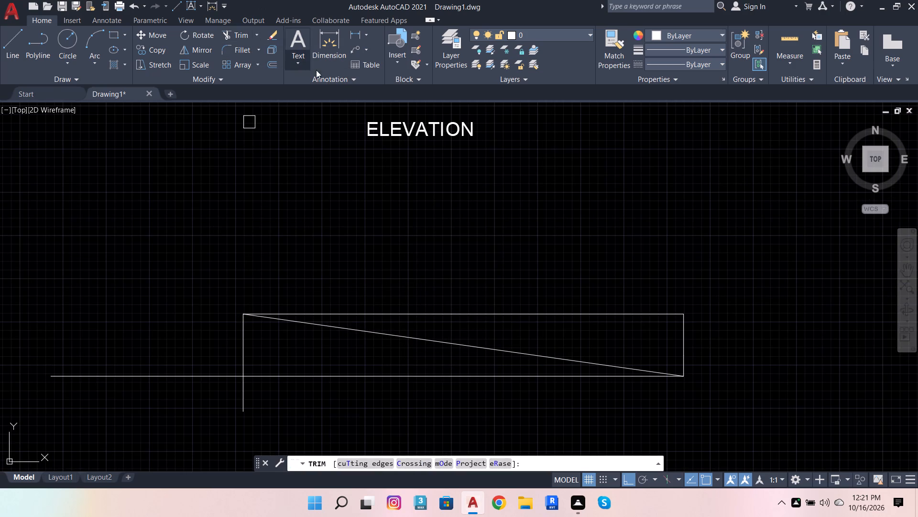
{"action": "left_click", "coordinate": [398, 344]}
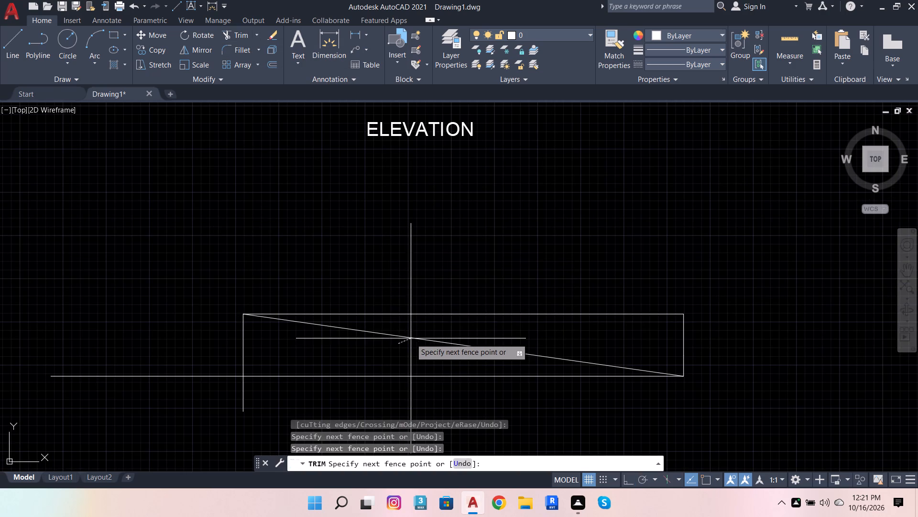
{"action": "left_click", "coordinate": [415, 336]}
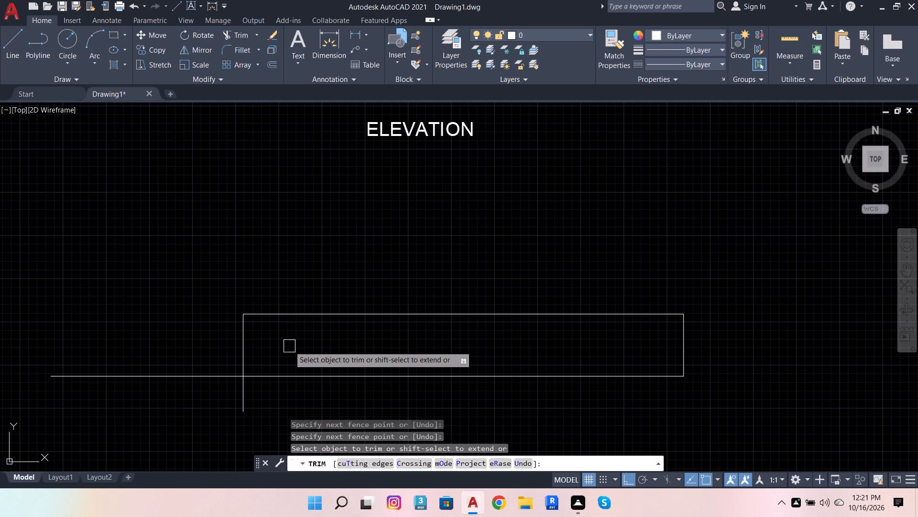
{"action": "left_click", "coordinate": [226, 358]}
{"action": "left_click", "coordinate": [227, 394]}
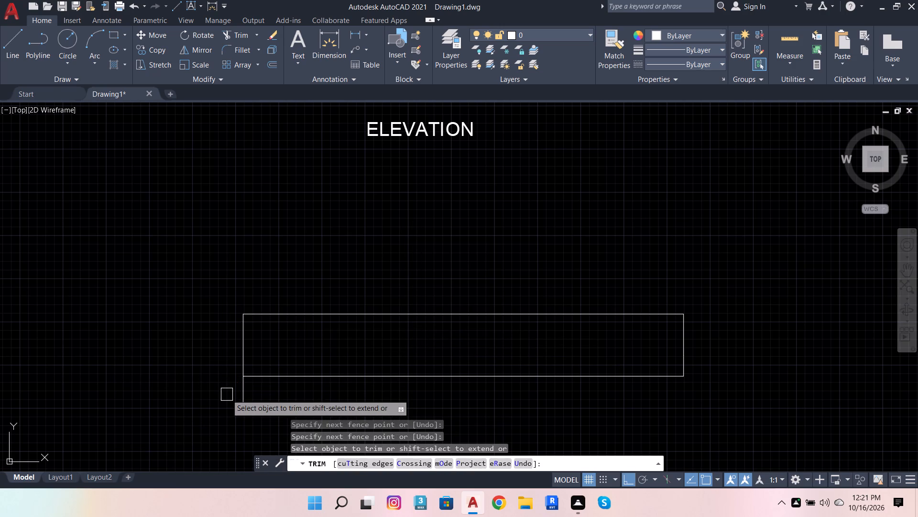
{"action": "left_click", "coordinate": [242, 404]}
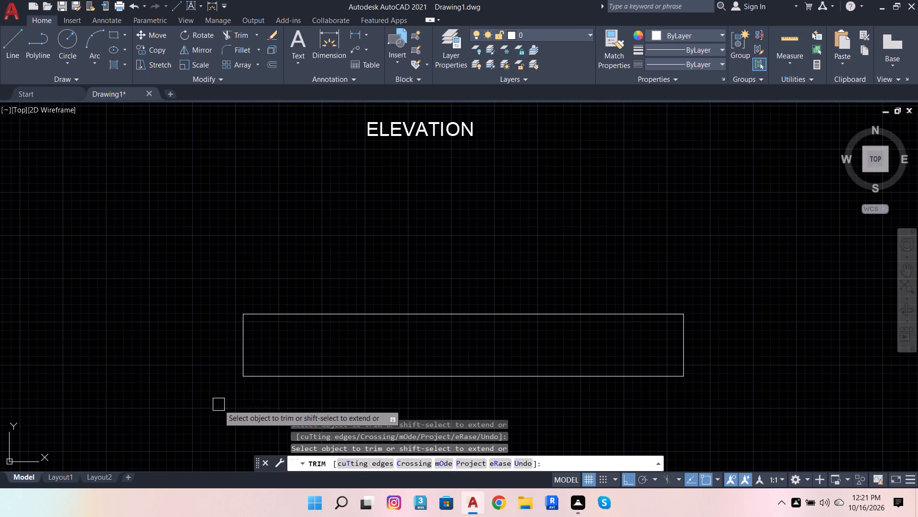
{"action": "key", "text": "Escape"}
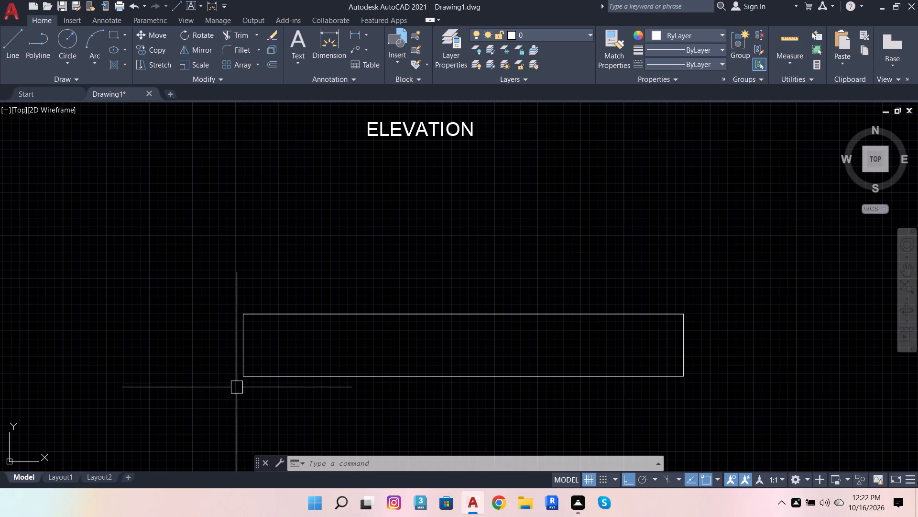
Offset the upper segment of the rectangle's right edge 1" toward the inside.
{"action": "scroll", "coordinate": [279, 392], "scroll_direction": "down", "scroll_amount": 4}
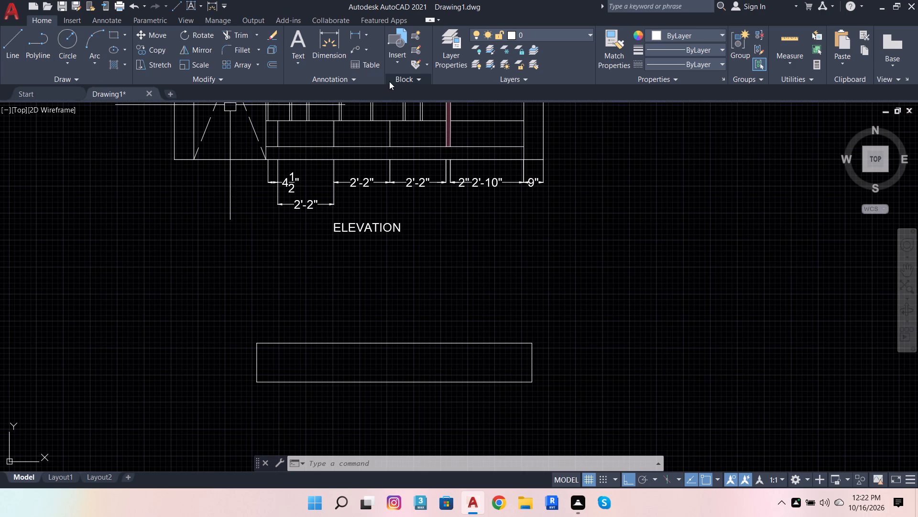
{"action": "left_click", "coordinate": [272, 62]}
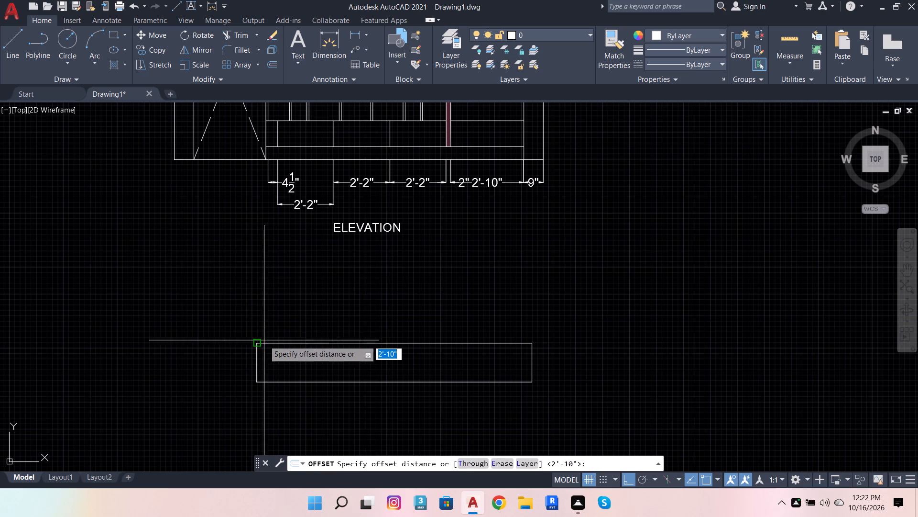
{"action": "left_click", "coordinate": [261, 343]}
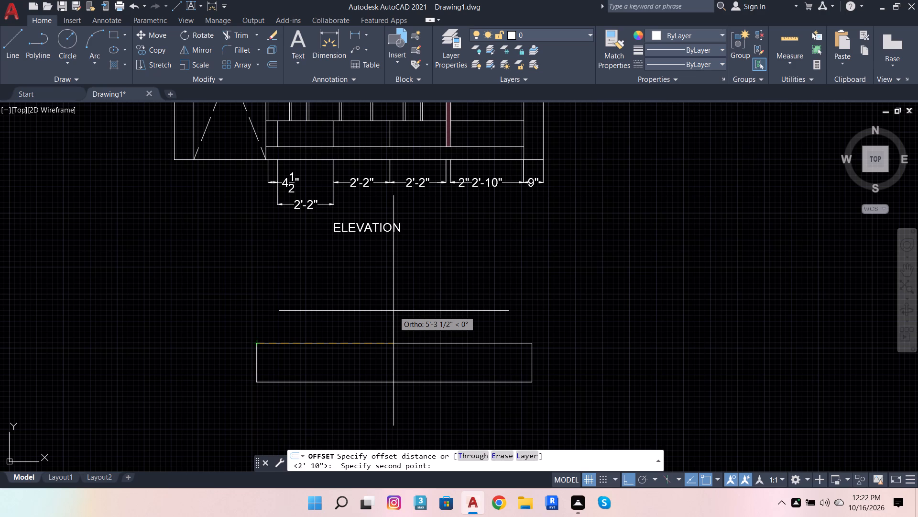
{"action": "key", "text": "1"}
{"action": "key", "text": "Return"}
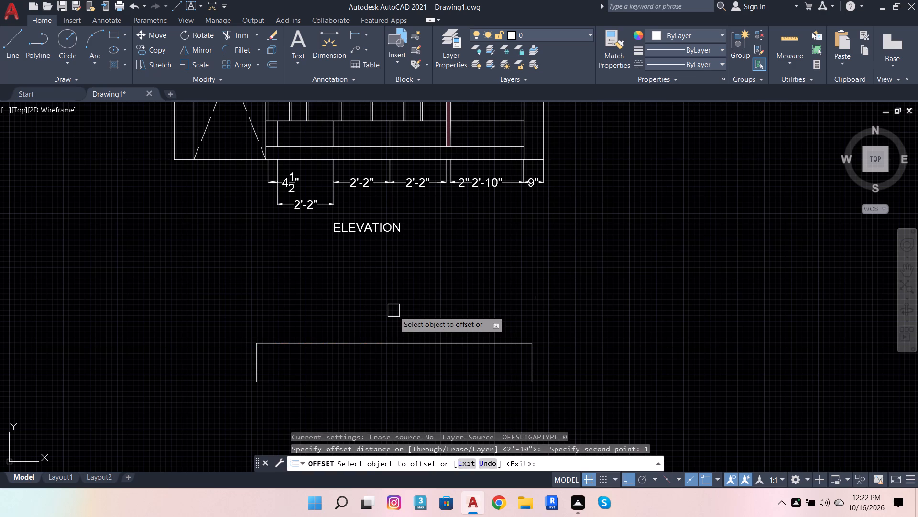
{"action": "scroll", "coordinate": [634, 343], "scroll_direction": "up", "scroll_amount": 1}
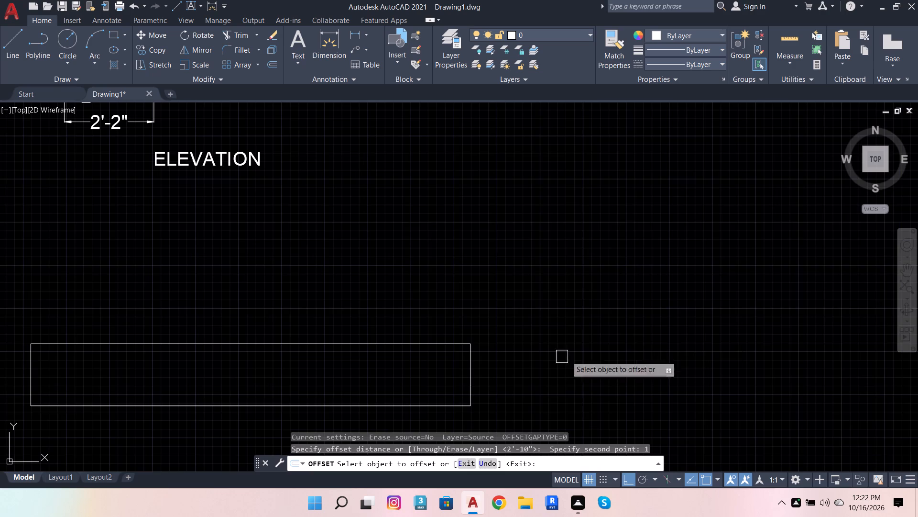
{"action": "scroll", "coordinate": [413, 392], "scroll_direction": "up", "scroll_amount": 1}
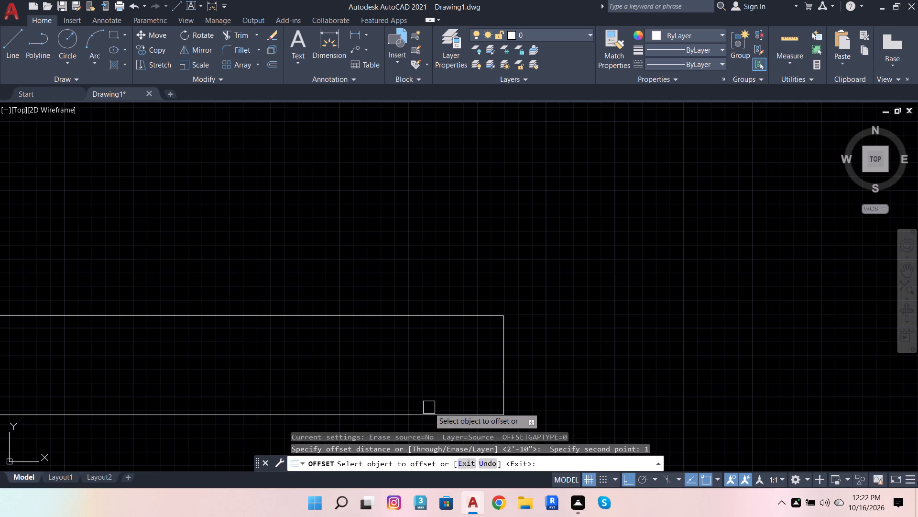
{"action": "left_click", "coordinate": [507, 365]}
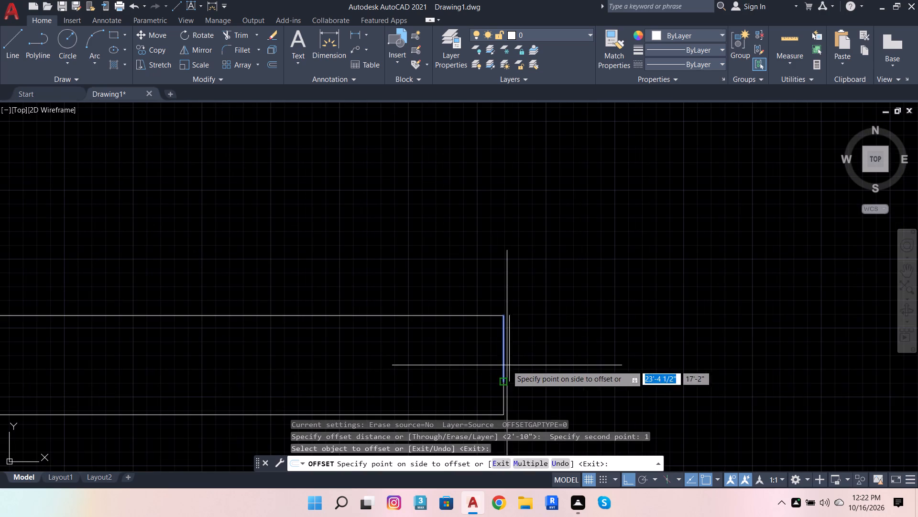
{"action": "left_click", "coordinate": [348, 373]}
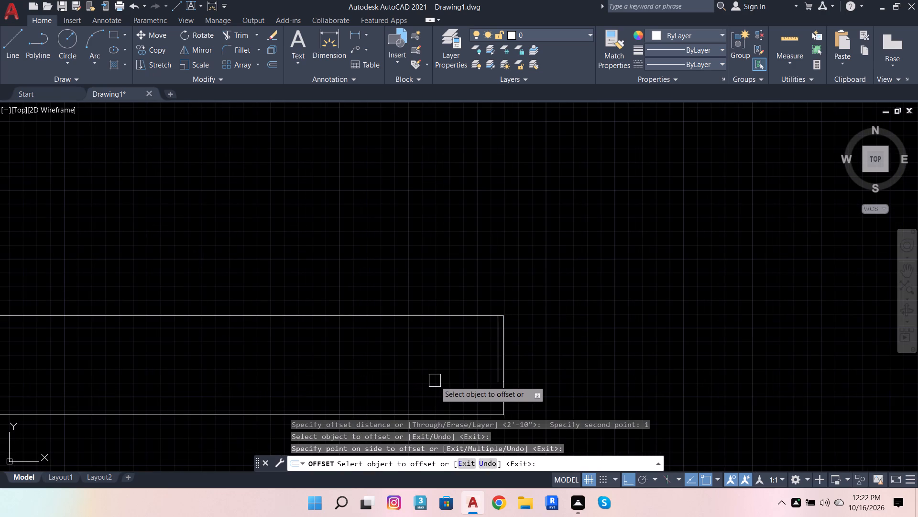
{"action": "key", "text": "Escape"}
{"action": "key", "text": "Escape"}
{"action": "key", "text": "Escape"}
{"action": "key", "text": "Escape"}
{"action": "key", "text": "Escape"}
{"action": "key", "text": "Escape"}
{"action": "key", "text": "Escape"}
{"action": "key", "text": "Escape"}
{"action": "key", "text": "Escape"}
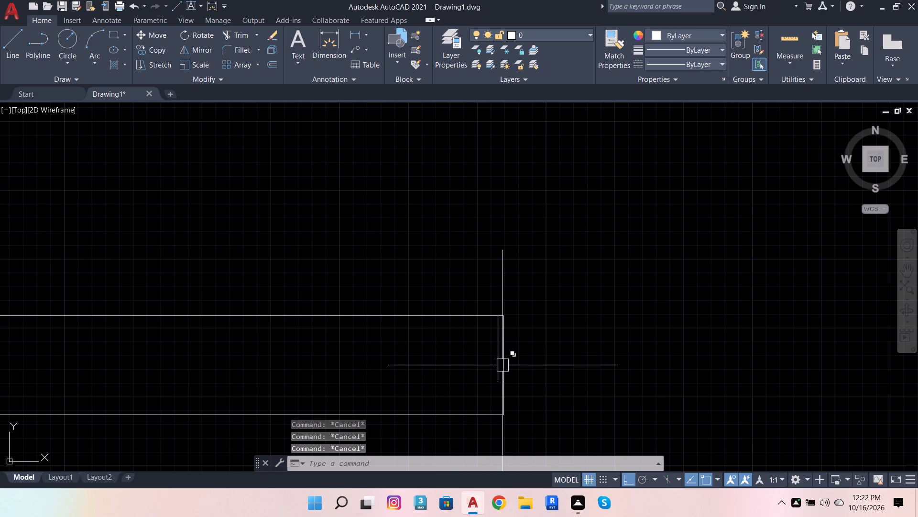
Erase the short inner line beside the rectangle's right edge.
{"action": "left_click", "coordinate": [497, 365]}
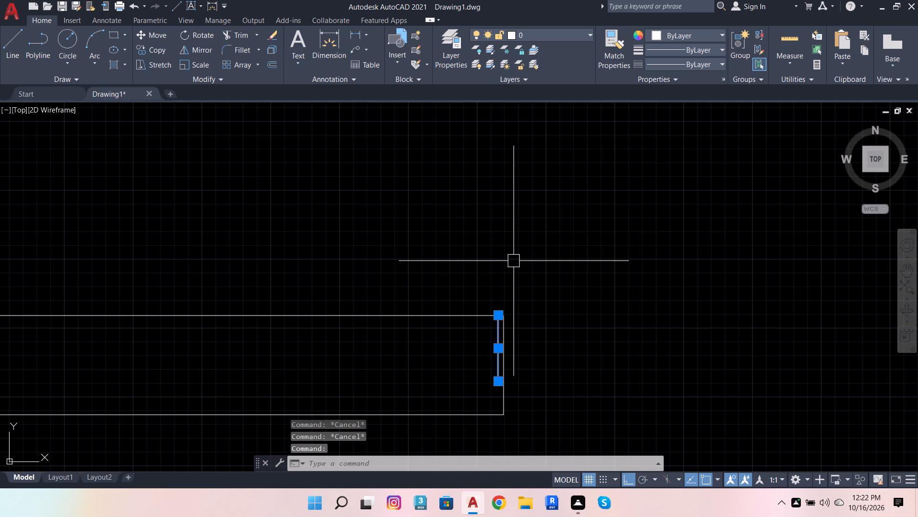
{"action": "key", "text": "apostrophe"}
{"action": "key", "text": "shift+Delete"}
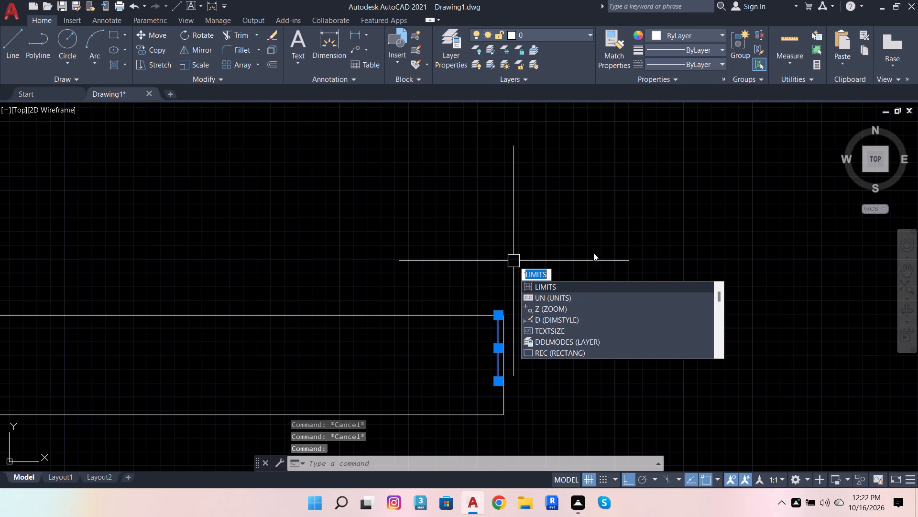
{"action": "left_click", "coordinate": [673, 216]}
{"action": "left_click", "coordinate": [624, 247]}
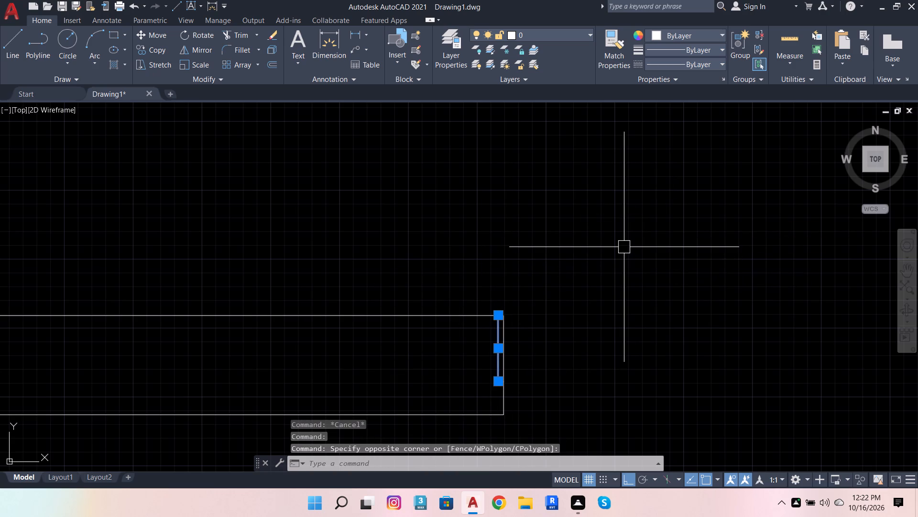
{"action": "key", "text": "Escape"}
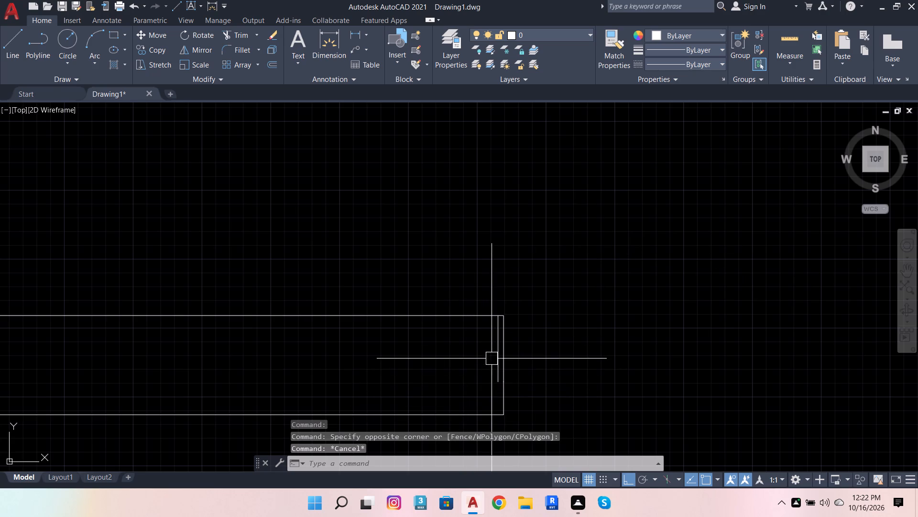
{"action": "left_click", "coordinate": [492, 359]}
{"action": "key", "text": "shift+Delete"}
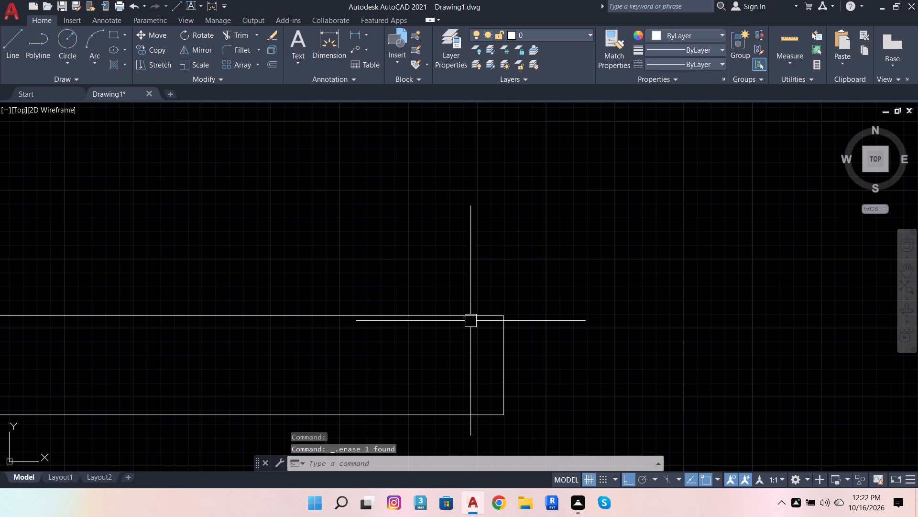
Offset both the upper and lower segments of the rectangle's right edge 2" toward the inside.
{"action": "left_click", "coordinate": [497, 336]}
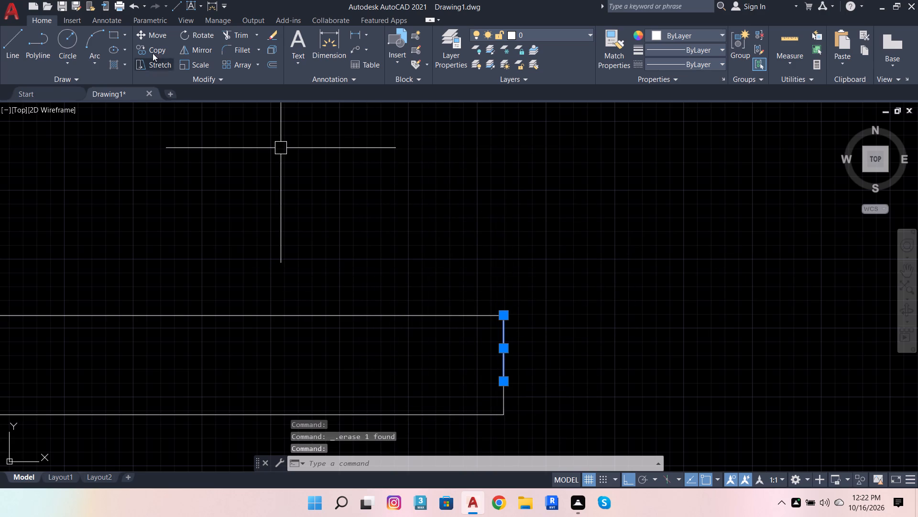
{"action": "left_click", "coordinate": [274, 58]}
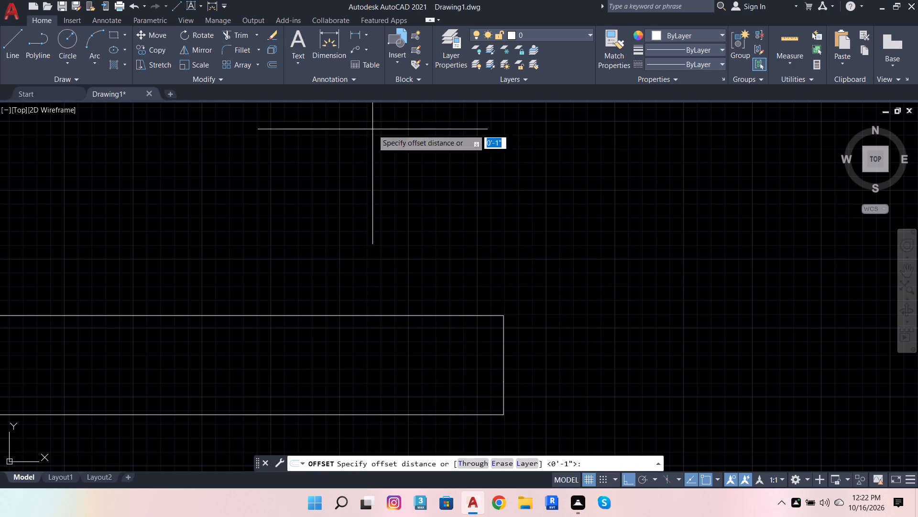
{"action": "left_click", "coordinate": [503, 318]}
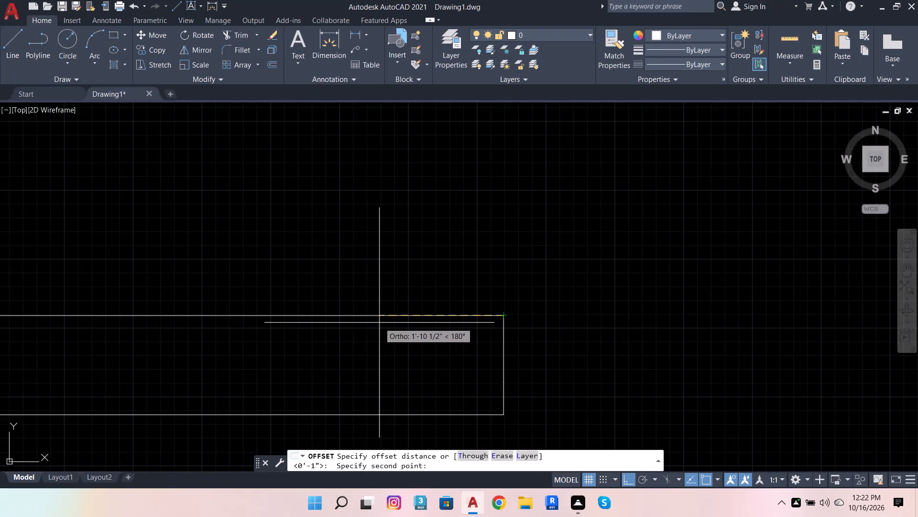
{"action": "key", "text": "2"}
{"action": "key", "text": "Return"}
{"action": "left_click", "coordinate": [379, 323]}
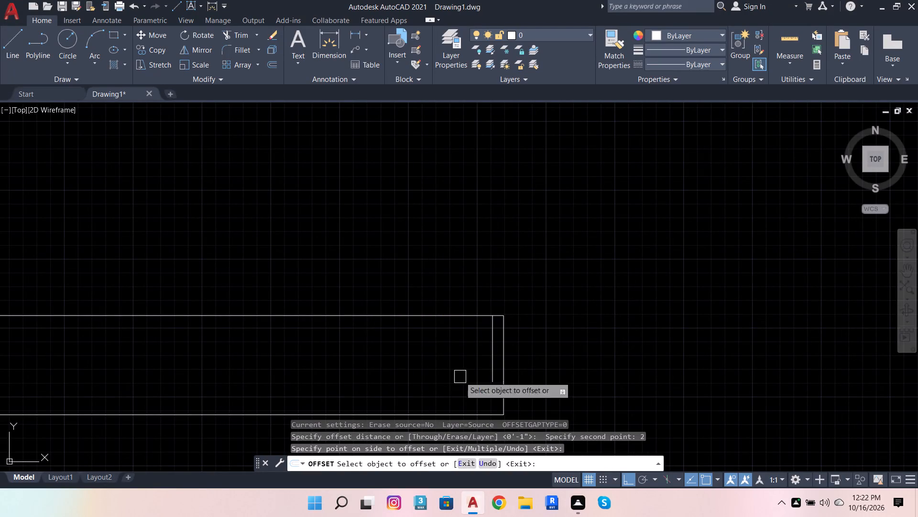
{"action": "scroll", "coordinate": [529, 409], "scroll_direction": "up", "scroll_amount": 2}
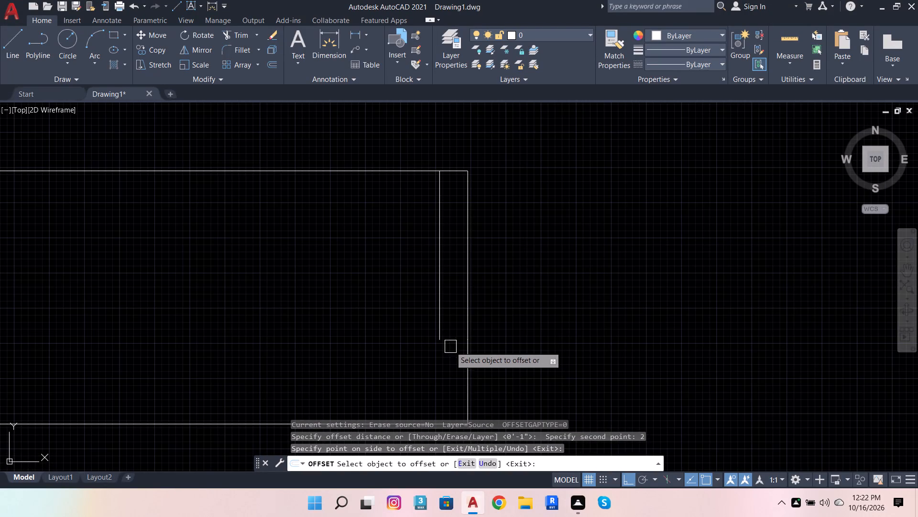
{"action": "left_click", "coordinate": [467, 383]}
{"action": "left_click", "coordinate": [389, 367]}
{"action": "scroll", "coordinate": [523, 319], "scroll_direction": "down", "scroll_amount": 2}
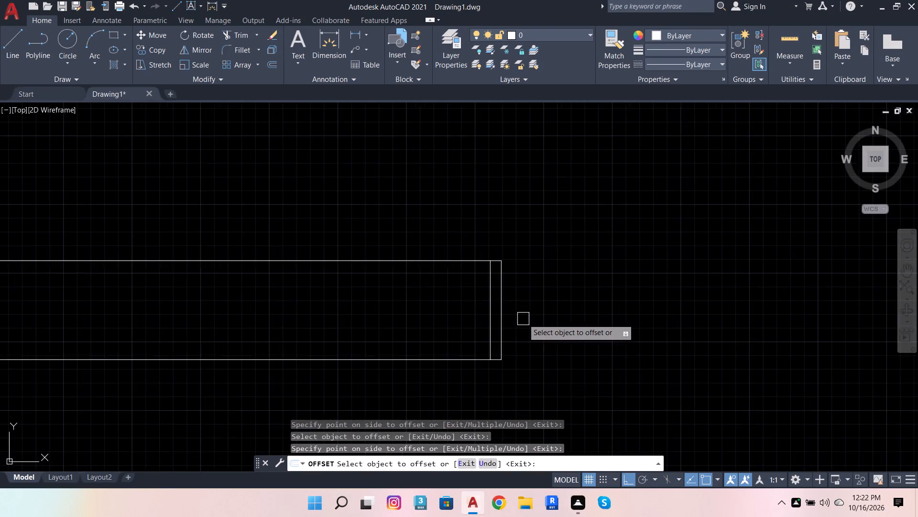
Offset the upper segment of the inner vertical line 2'-10" further into the rectangle, away from its right edge.
{"action": "scroll", "coordinate": [523, 319], "scroll_direction": "down", "scroll_amount": 1}
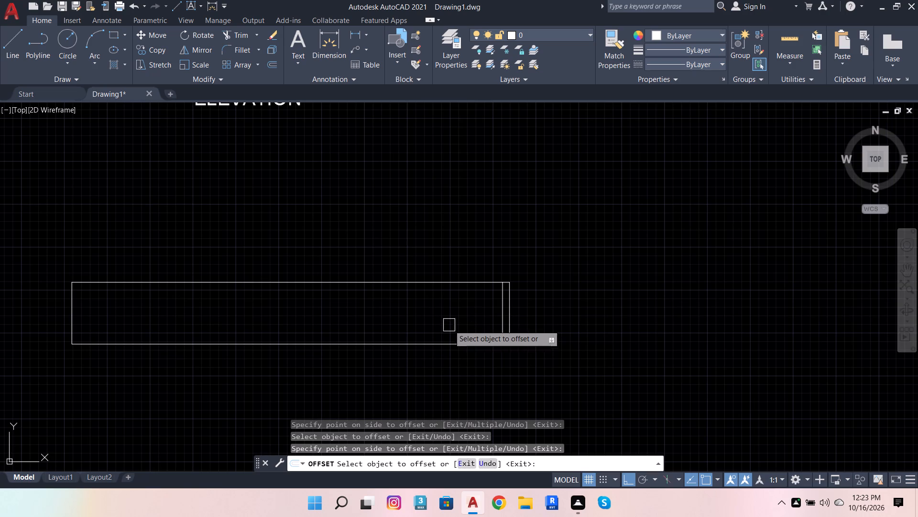
{"action": "scroll", "coordinate": [341, 192], "scroll_direction": "down", "scroll_amount": 3}
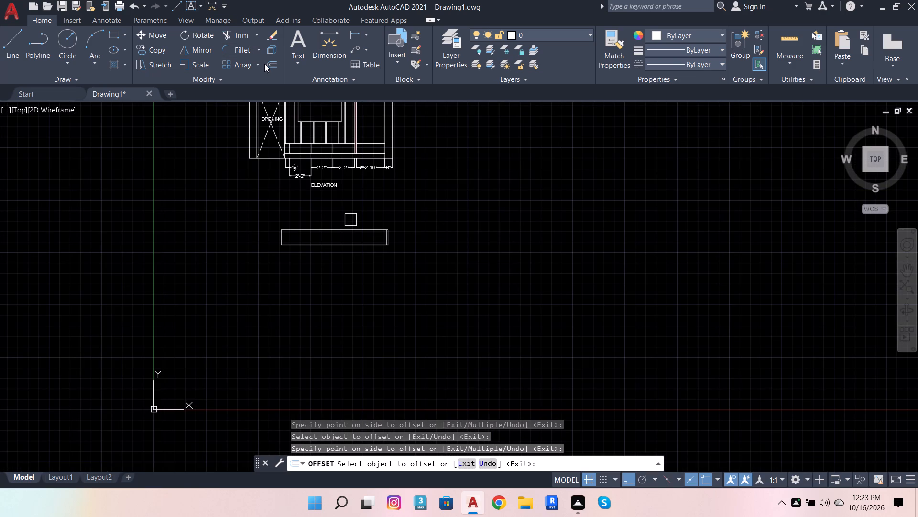
{"action": "left_click", "coordinate": [273, 64]}
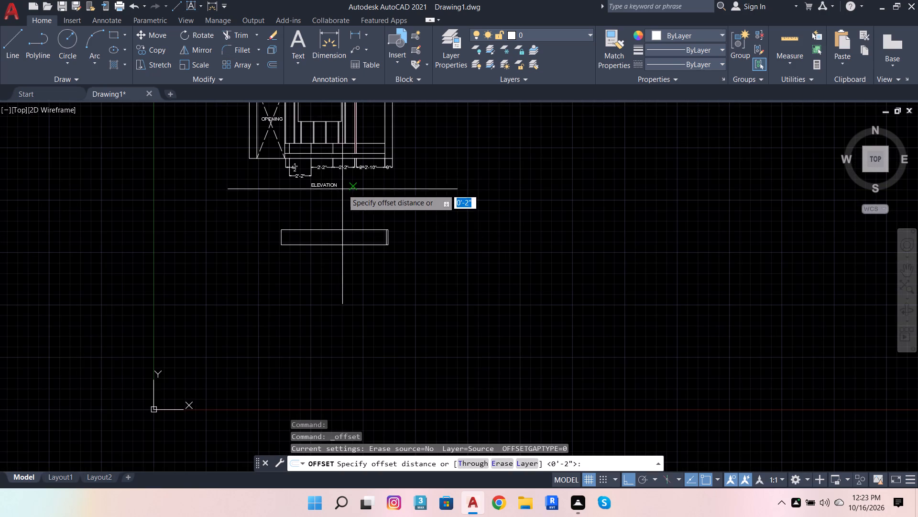
{"action": "scroll", "coordinate": [415, 330], "scroll_direction": "up", "scroll_amount": 2}
{"action": "scroll", "coordinate": [360, 257], "scroll_direction": "down", "scroll_amount": 2}
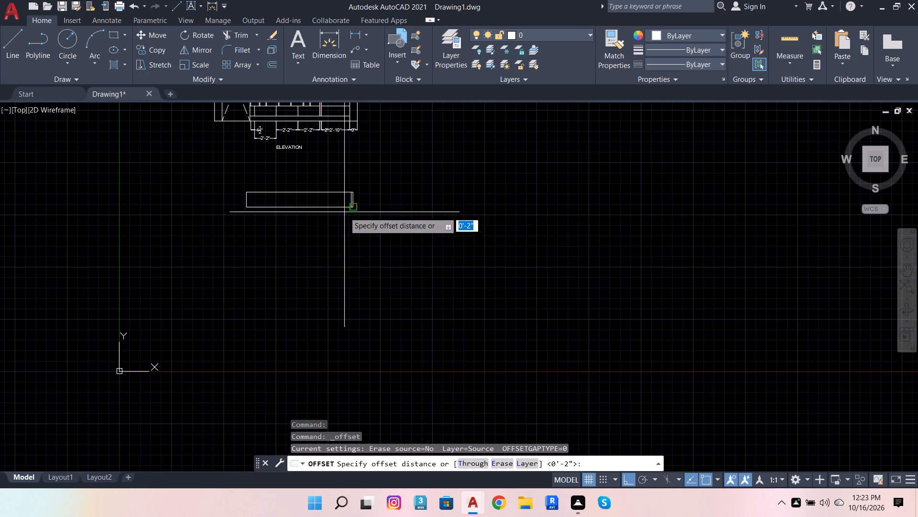
{"action": "scroll", "coordinate": [349, 199], "scroll_direction": "up", "scroll_amount": 2}
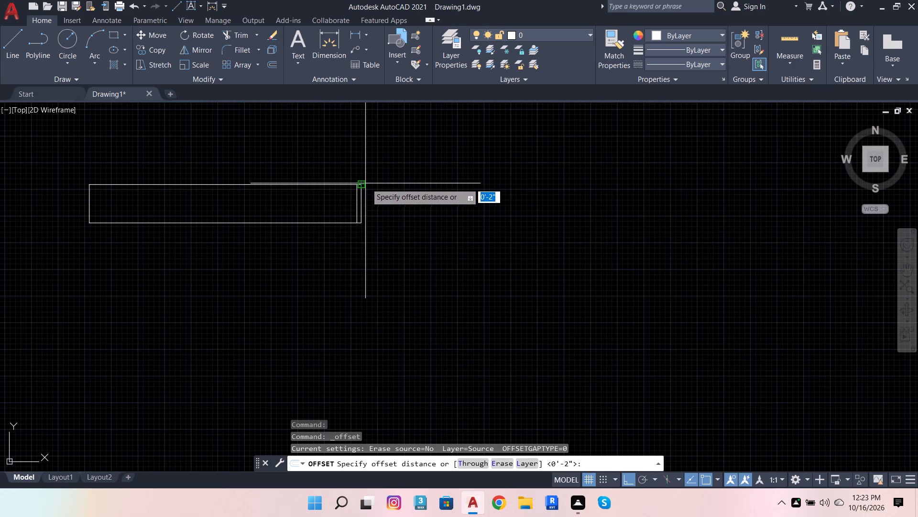
{"action": "scroll", "coordinate": [361, 186], "scroll_direction": "up", "scroll_amount": 3}
{"action": "left_click", "coordinate": [339, 182]}
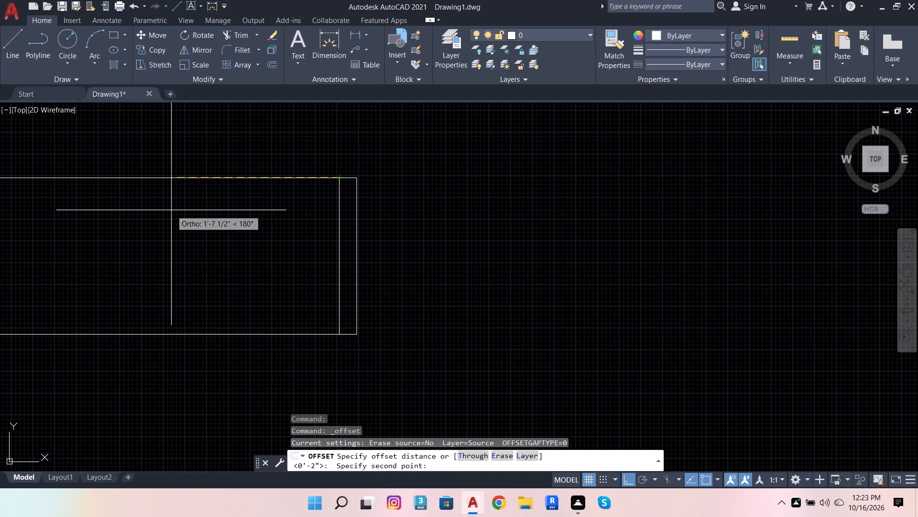
{"action": "type", "text": "23'"}
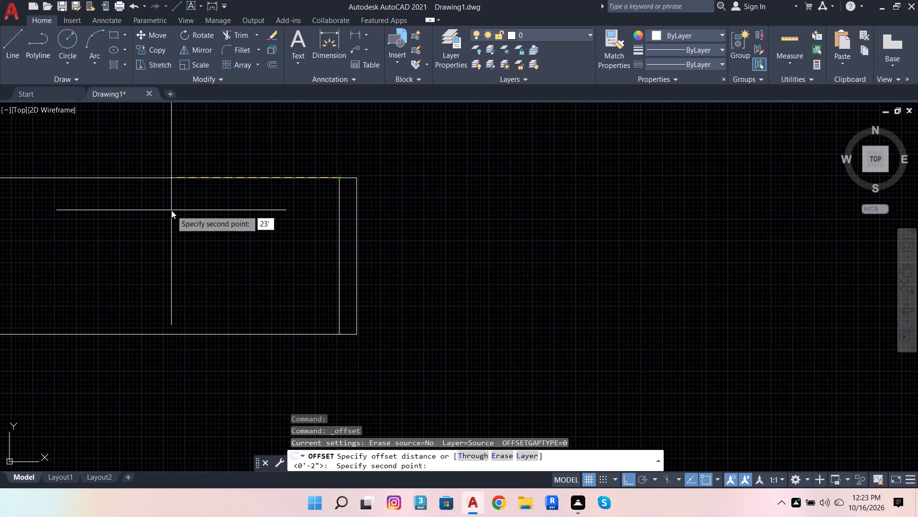
{"action": "key", "text": "BackSpace"}
{"action": "key", "text": "BackSpace"}
{"action": "key", "text": "BackSpace"}
{"action": "type", "text": "2'10"}
{"action": "key", "text": "Return"}
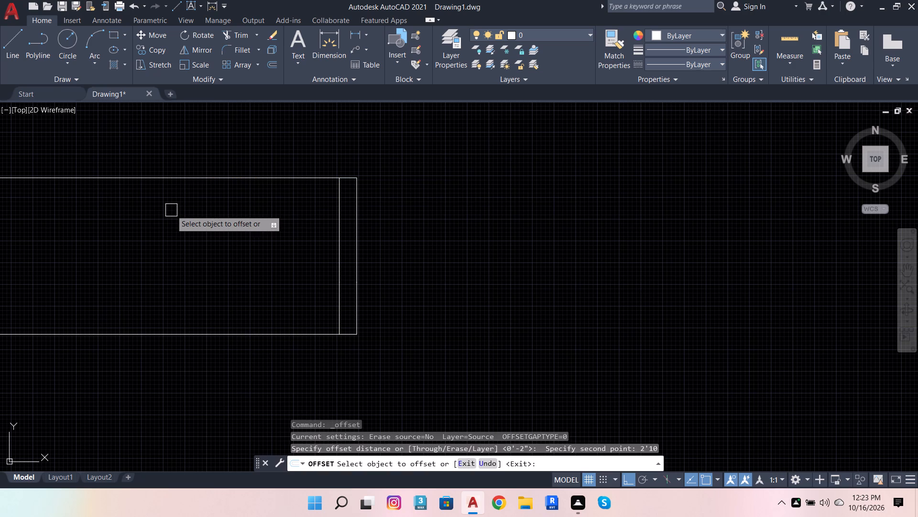
{"action": "scroll", "coordinate": [271, 196], "scroll_direction": "down", "scroll_amount": 2}
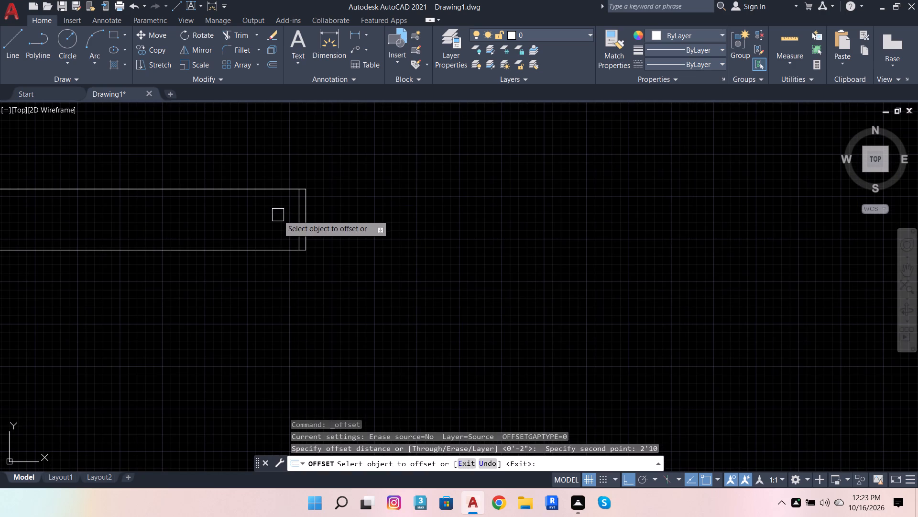
{"action": "scroll", "coordinate": [307, 208], "scroll_direction": "up", "scroll_amount": 4}
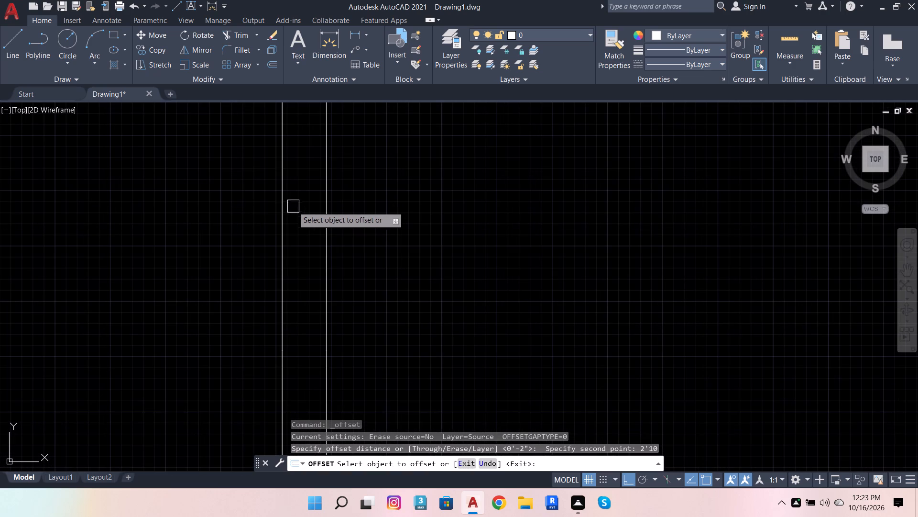
{"action": "left_click", "coordinate": [283, 198]}
{"action": "scroll", "coordinate": [130, 231], "scroll_direction": "down", "scroll_amount": 6}
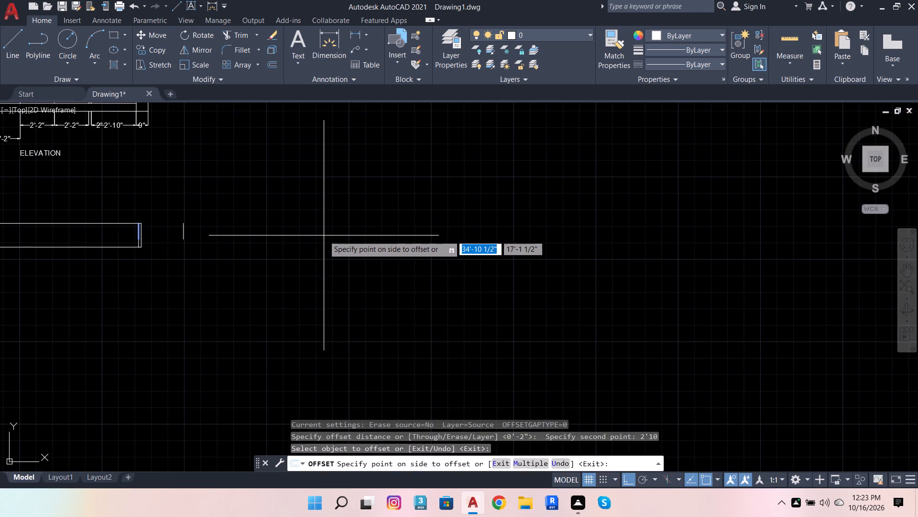
{"action": "left_click", "coordinate": [8, 300]}
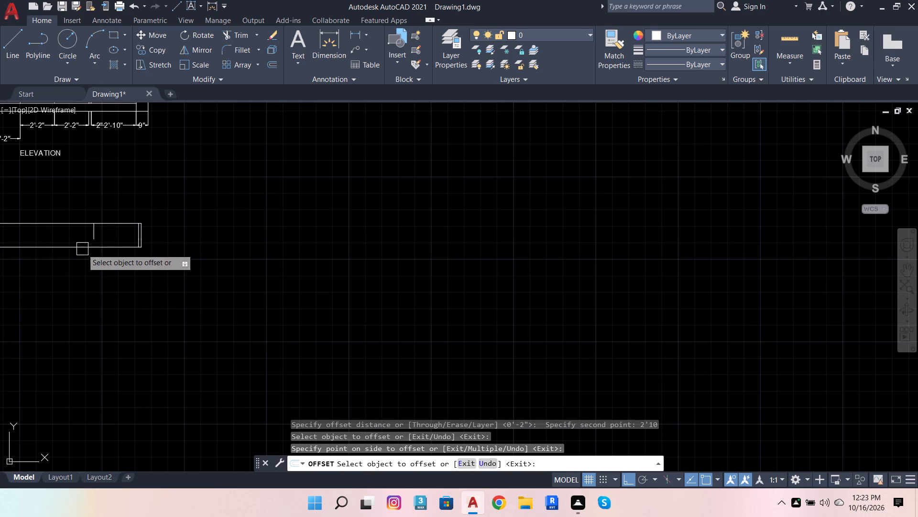
Offset the lower segment of the same inner vertical line by the same 2'-10" to complete the divider.
{"action": "scroll", "coordinate": [98, 237], "scroll_direction": "up", "scroll_amount": 4}
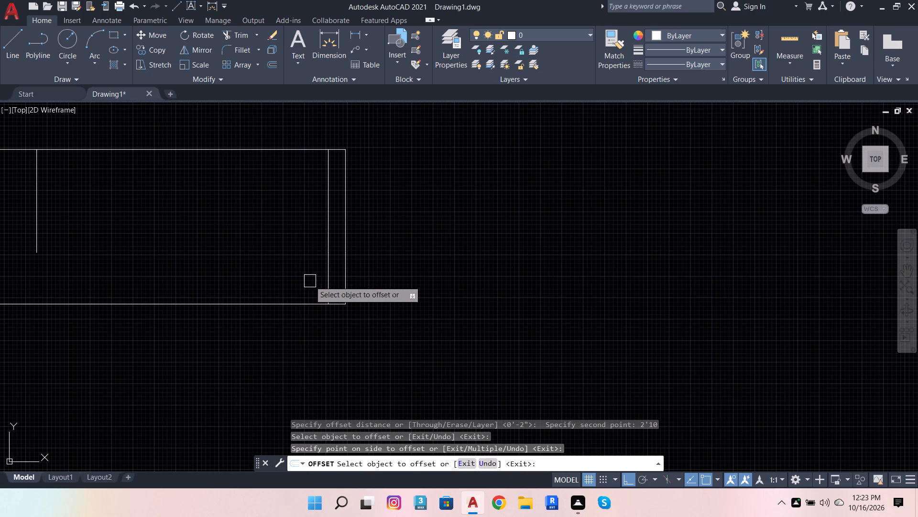
{"action": "left_click", "coordinate": [328, 278]}
{"action": "left_click", "coordinate": [196, 272]}
{"action": "scroll", "coordinate": [303, 258], "scroll_direction": "down", "scroll_amount": 6}
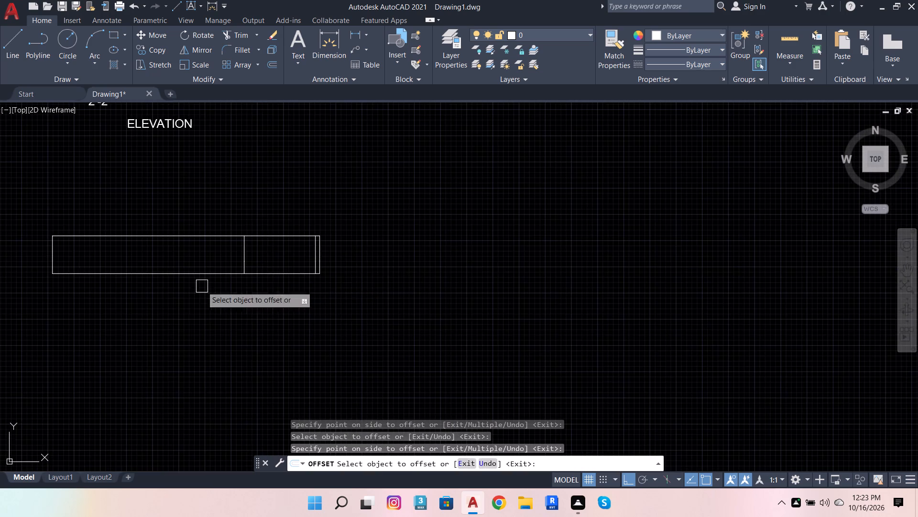
{"action": "scroll", "coordinate": [138, 268], "scroll_direction": "up", "scroll_amount": 3}
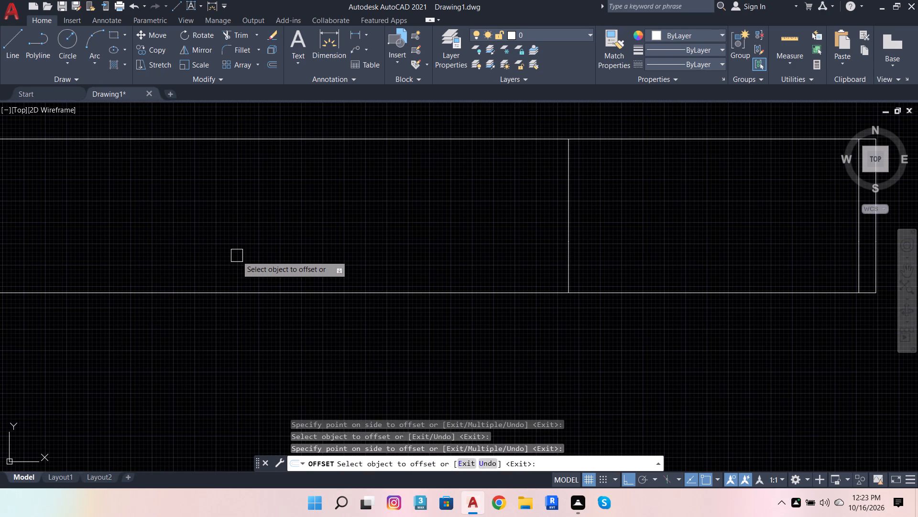
{"action": "scroll", "coordinate": [269, 331], "scroll_direction": "down", "scroll_amount": 1}
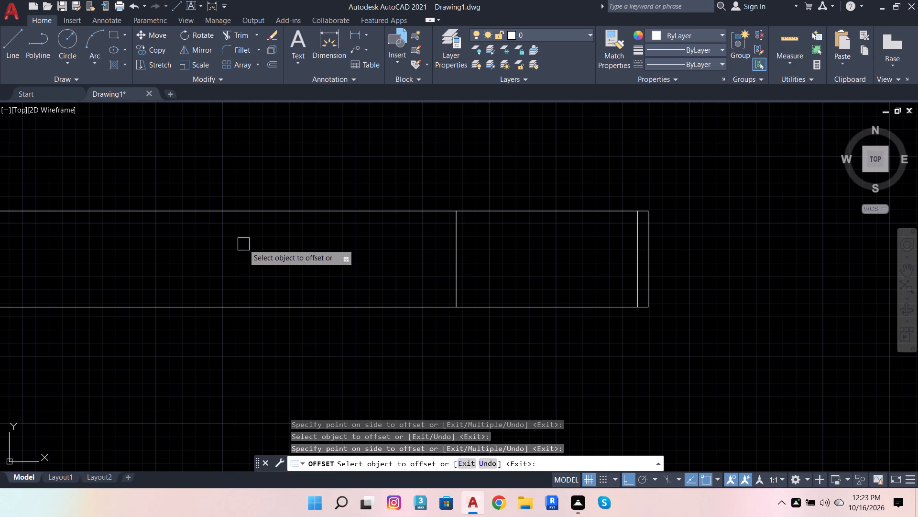
{"action": "key", "text": "Escape"}
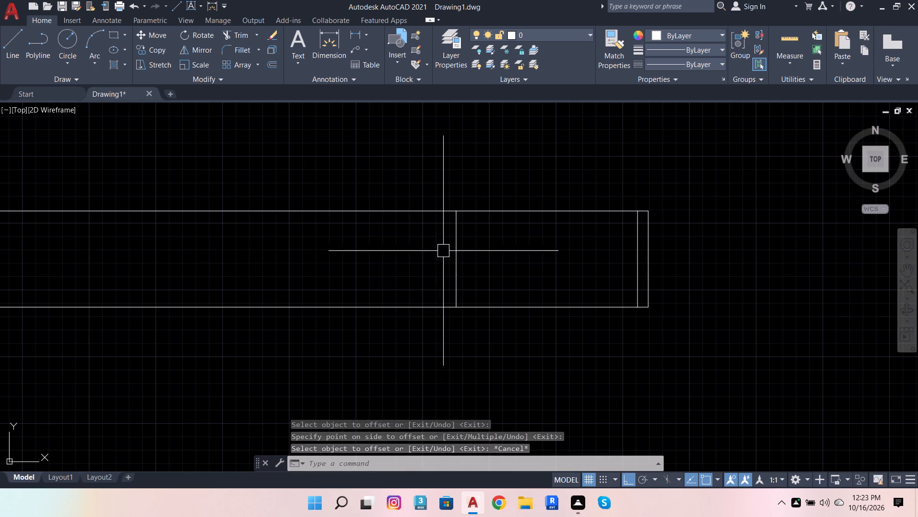
Join the divider's upper and lower segments into a single line.
{"action": "left_click", "coordinate": [454, 232]}
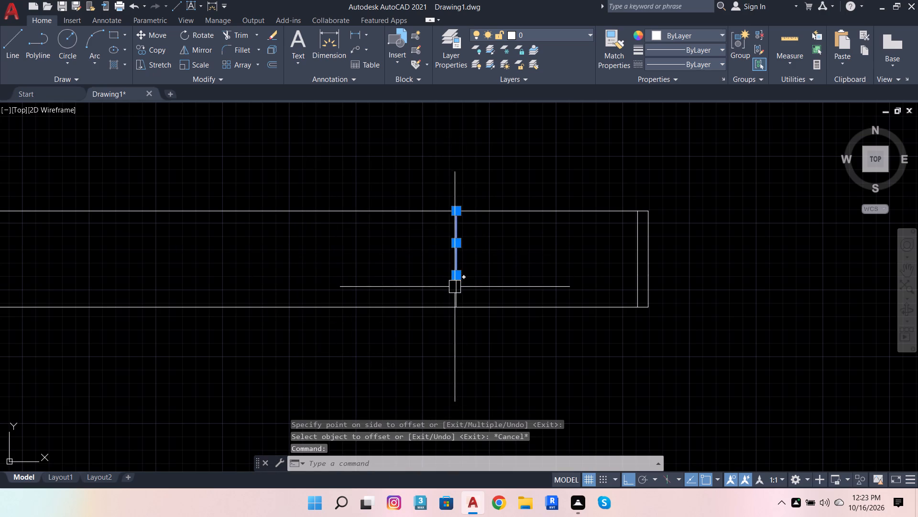
{"action": "left_click", "coordinate": [455, 287]}
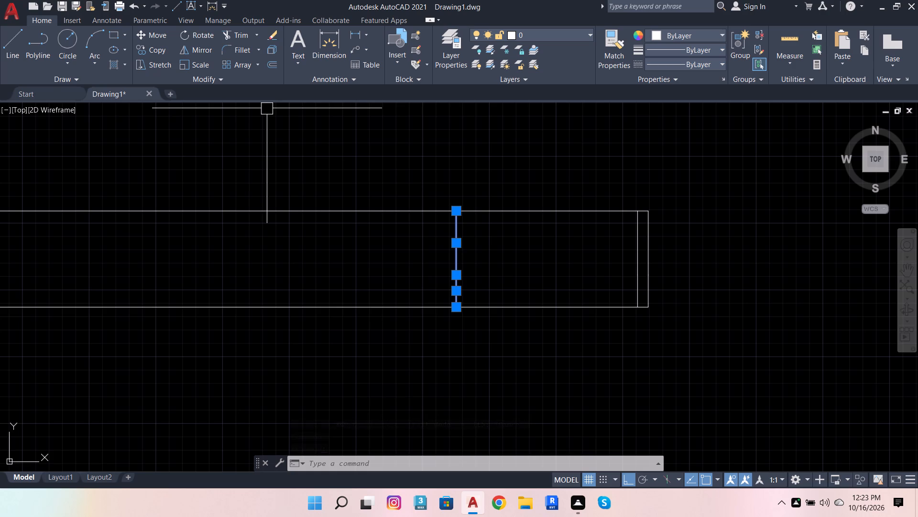
{"action": "key", "text": "j"}
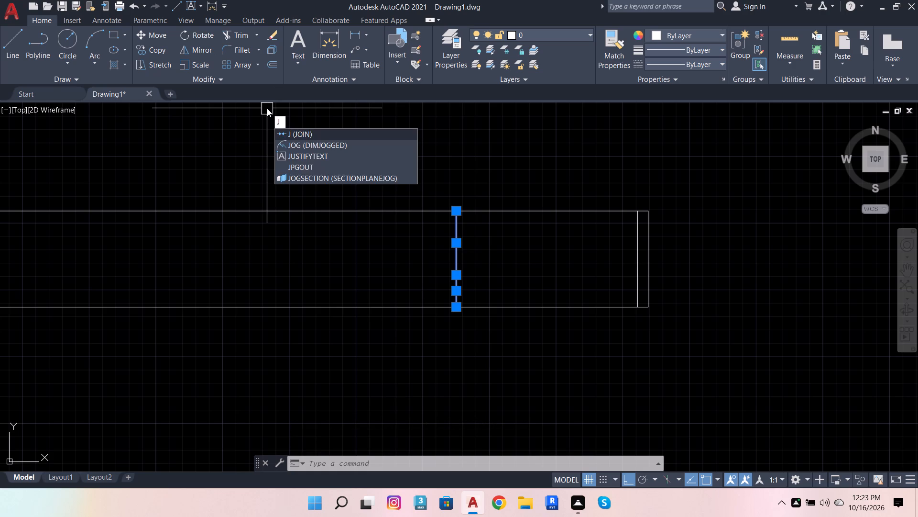
{"action": "key", "text": "Return"}
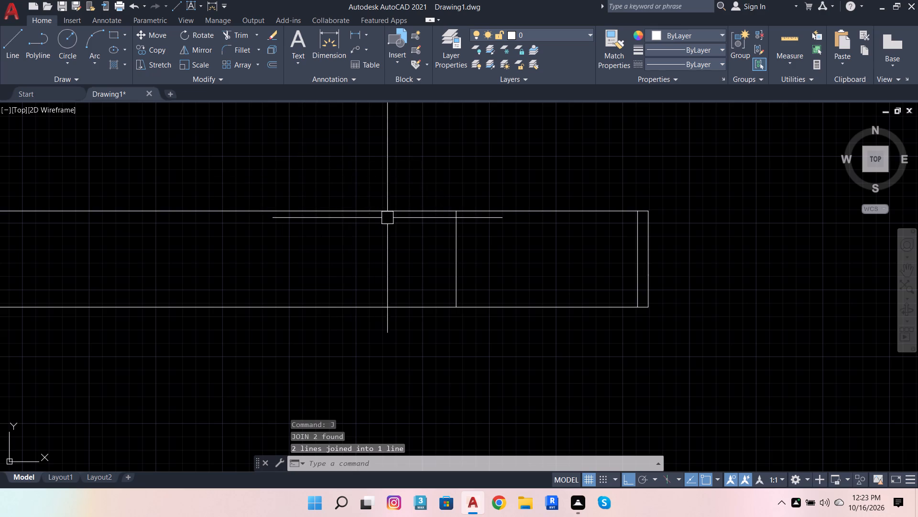
Offset the joined divider line 2" toward the rectangle's left end to give the divider its thickness.
{"action": "left_click", "coordinate": [462, 227]}
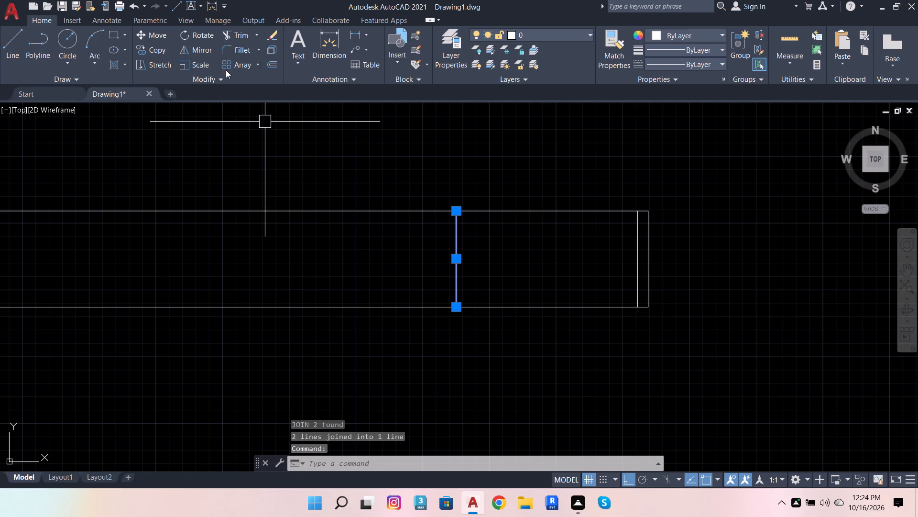
{"action": "left_click", "coordinate": [268, 66]}
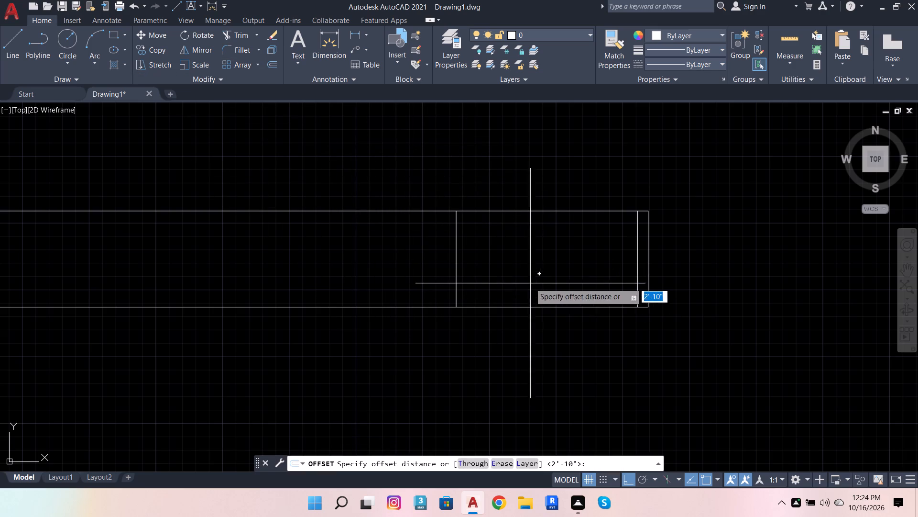
{"action": "left_click", "coordinate": [460, 214]}
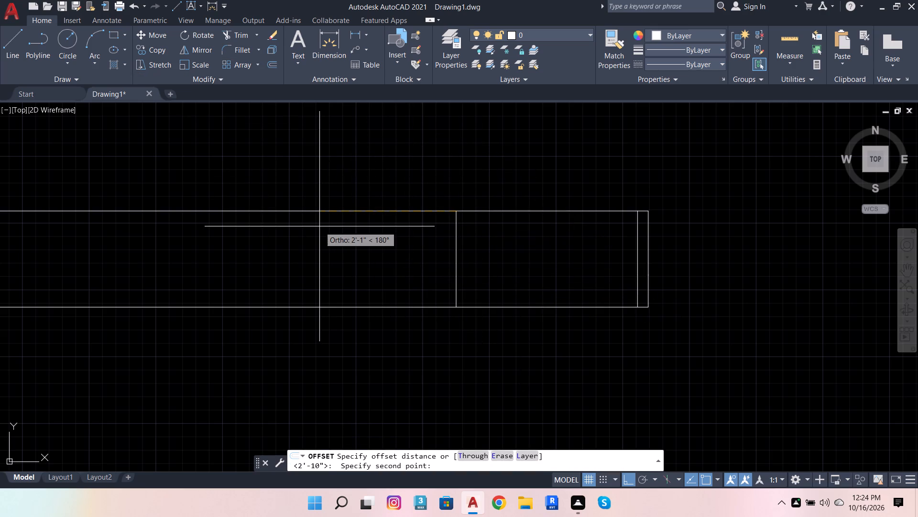
{"action": "key", "text": "2"}
{"action": "key", "text": "Return"}
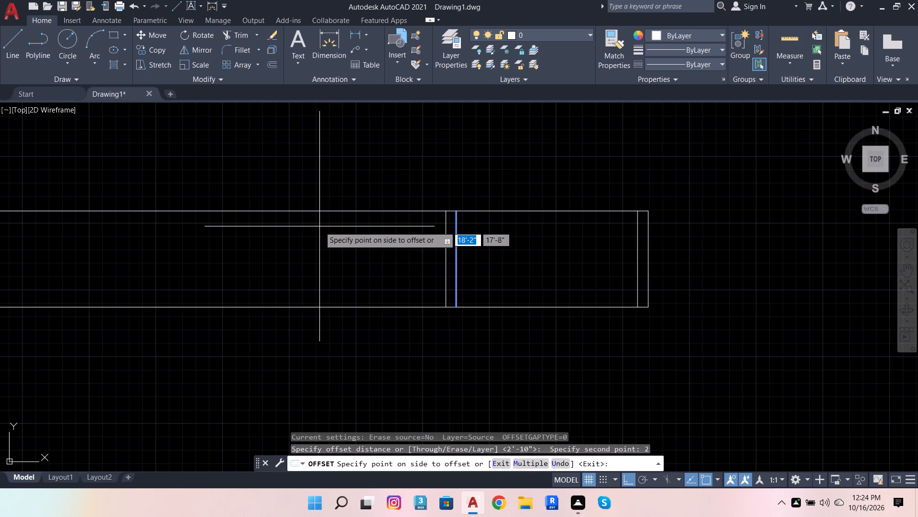
{"action": "left_click", "coordinate": [319, 226]}
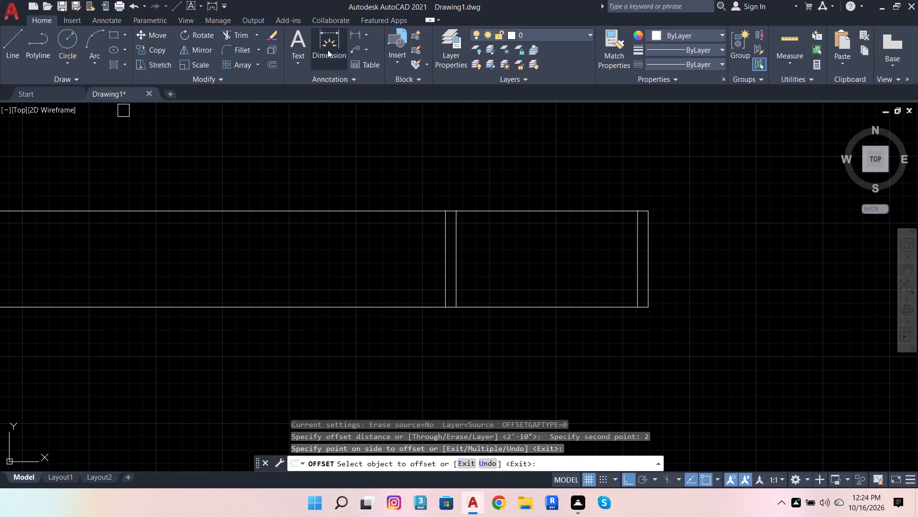
Offset the rectangle's top edge by the same 2" toward the inside.
{"action": "left_click", "coordinate": [333, 212]}
{"action": "left_click", "coordinate": [317, 241]}
{"action": "scroll", "coordinate": [367, 222], "scroll_direction": "down", "scroll_amount": 2}
{"action": "scroll", "coordinate": [211, 238], "scroll_direction": "up", "scroll_amount": 1}
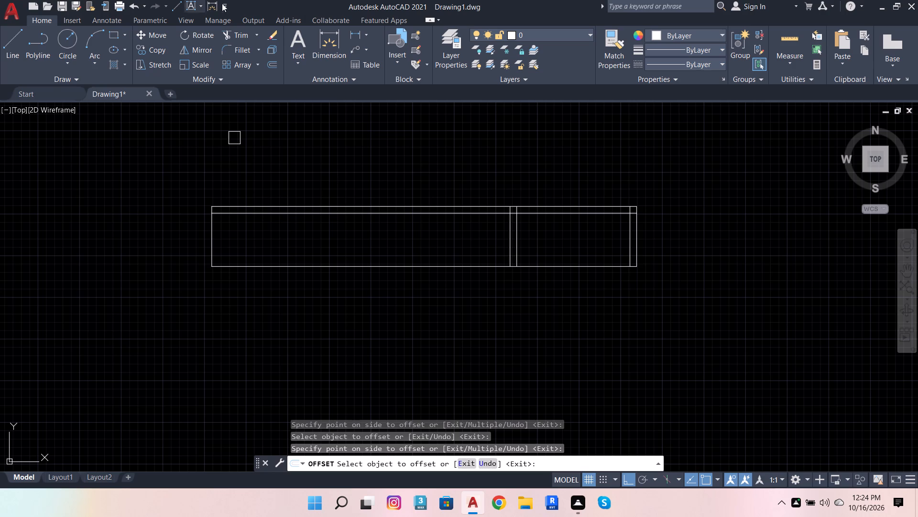
Trim the inner horizontal line where it crosses the divider and the 2" strip at the rectangle's right end.
{"action": "left_click", "coordinate": [241, 37]}
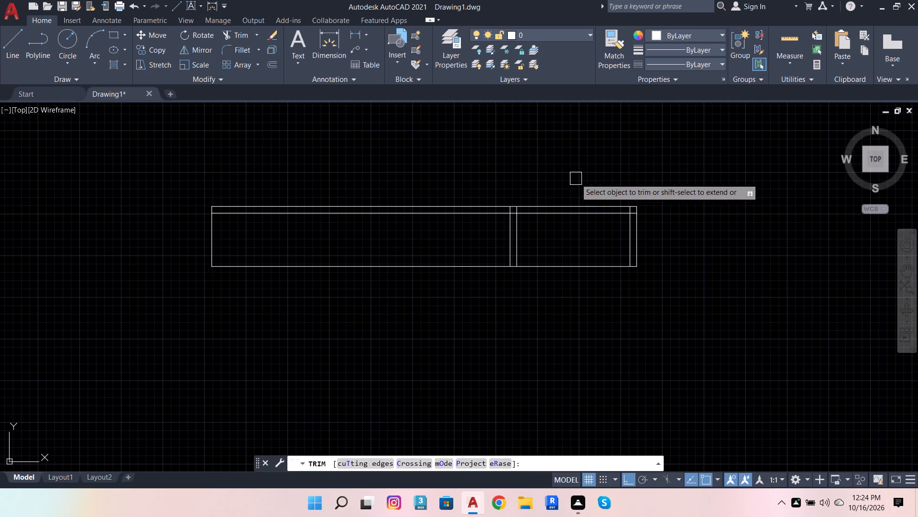
{"action": "scroll", "coordinate": [616, 193], "scroll_direction": "up", "scroll_amount": 1}
{"action": "scroll", "coordinate": [468, 223], "scroll_direction": "up", "scroll_amount": 3}
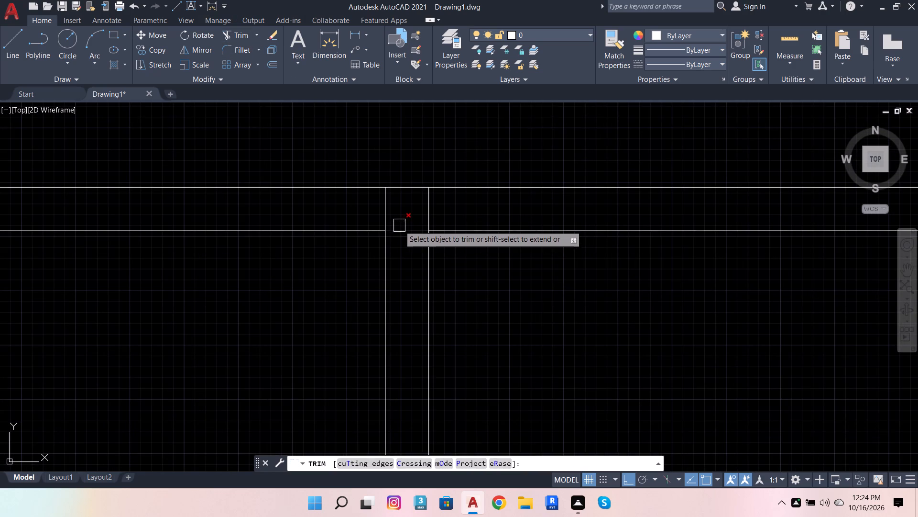
{"action": "left_click", "coordinate": [400, 224]}
{"action": "left_click", "coordinate": [396, 234]}
{"action": "scroll", "coordinate": [407, 225], "scroll_direction": "down", "scroll_amount": 3}
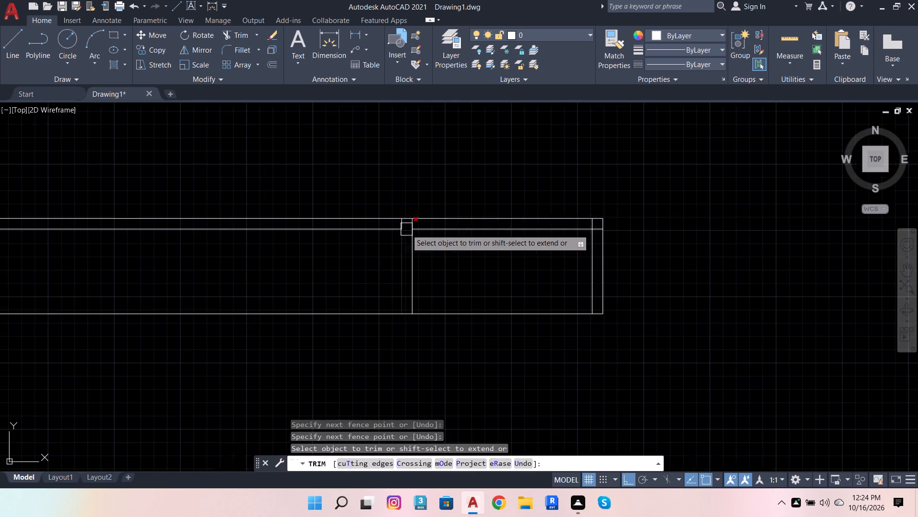
{"action": "scroll", "coordinate": [588, 226], "scroll_direction": "up", "scroll_amount": 3}
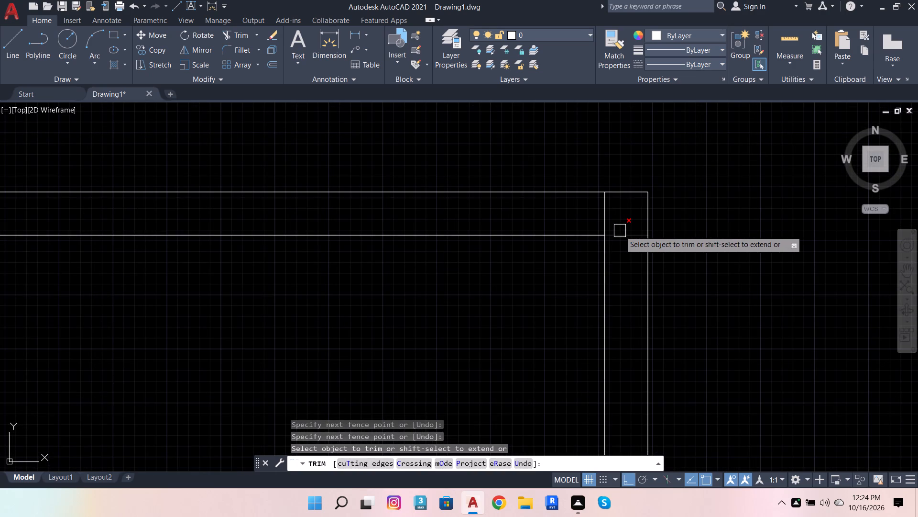
{"action": "left_click", "coordinate": [621, 231]}
{"action": "scroll", "coordinate": [656, 98], "scroll_direction": "down", "scroll_amount": 2}
{"action": "scroll", "coordinate": [617, 179], "scroll_direction": "down", "scroll_amount": 2}
{"action": "key", "text": "Escape"}
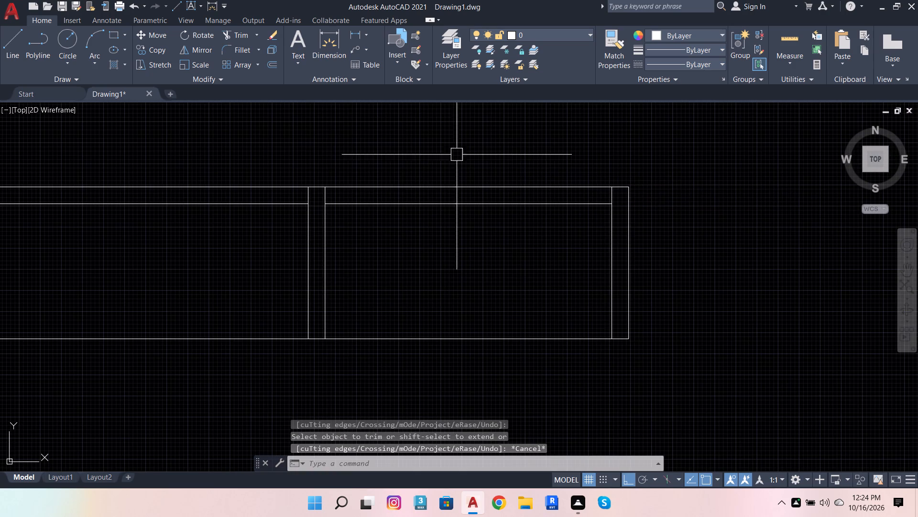
Fillet both upper corners of the smaller right compartment with a 2" radius, using the Multiple option.
{"action": "left_click", "coordinate": [236, 50]}
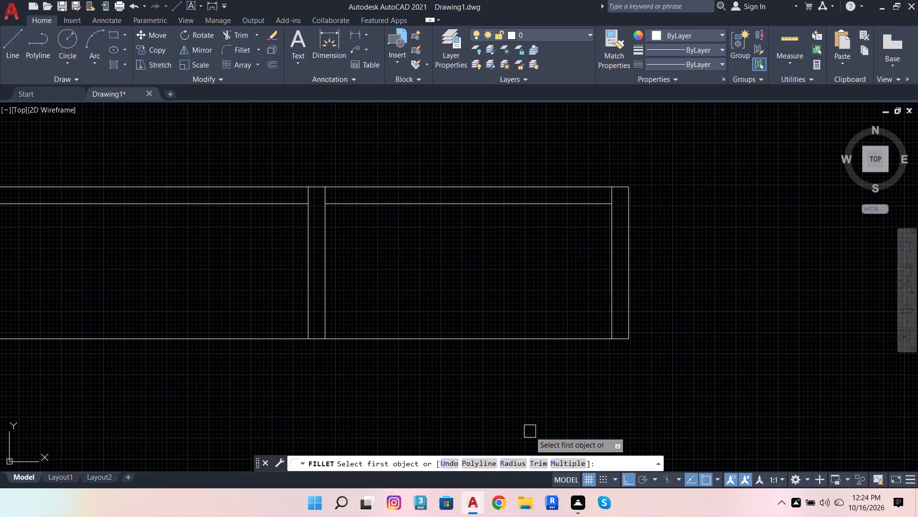
{"action": "left_click", "coordinate": [516, 463]}
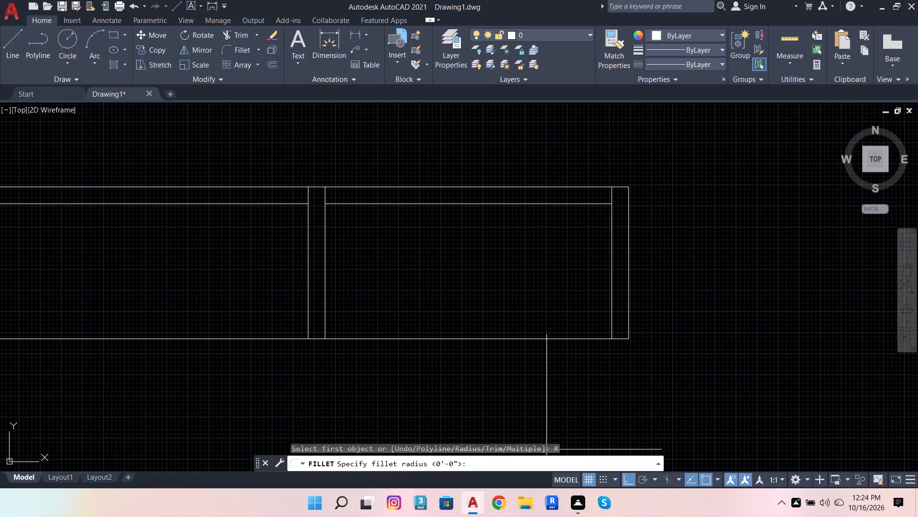
{"action": "left_click", "coordinate": [528, 462]}
{"action": "key", "text": "2"}
{"action": "key", "text": "Return"}
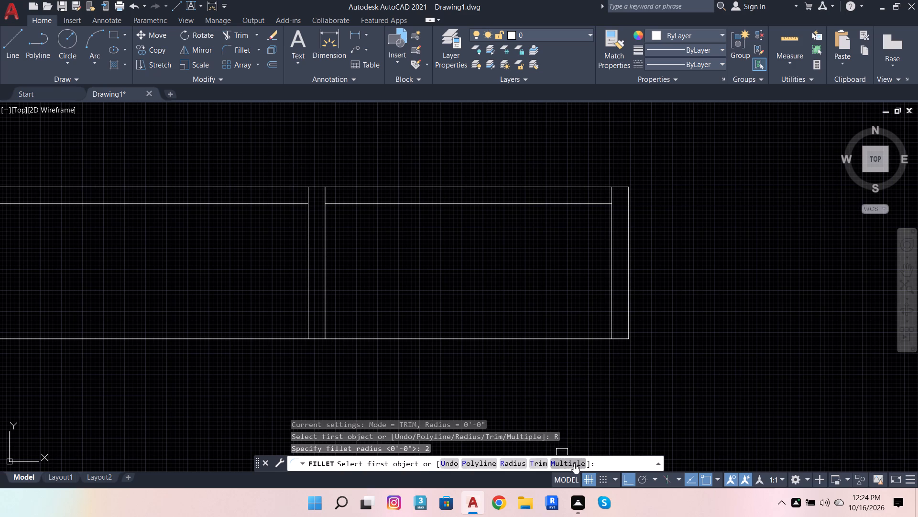
{"action": "left_click", "coordinate": [575, 464]}
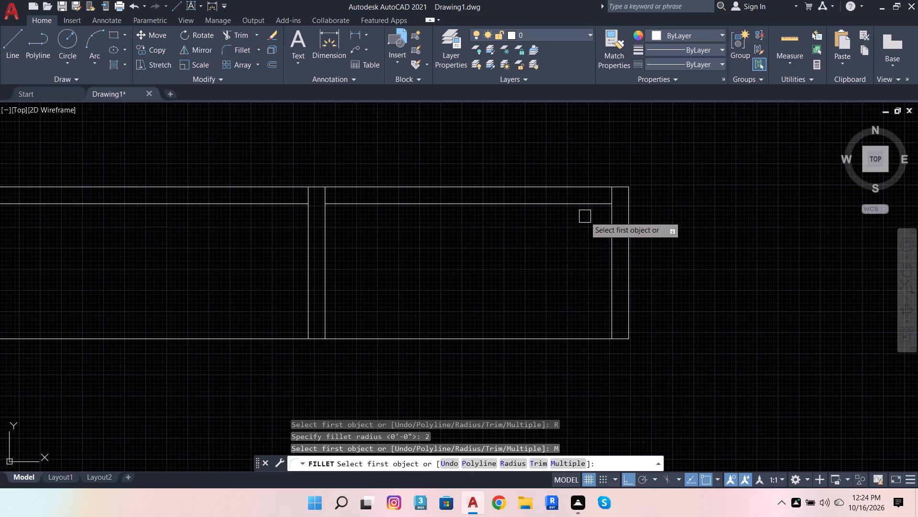
{"action": "left_click", "coordinate": [588, 206]}
{"action": "left_click", "coordinate": [613, 228]}
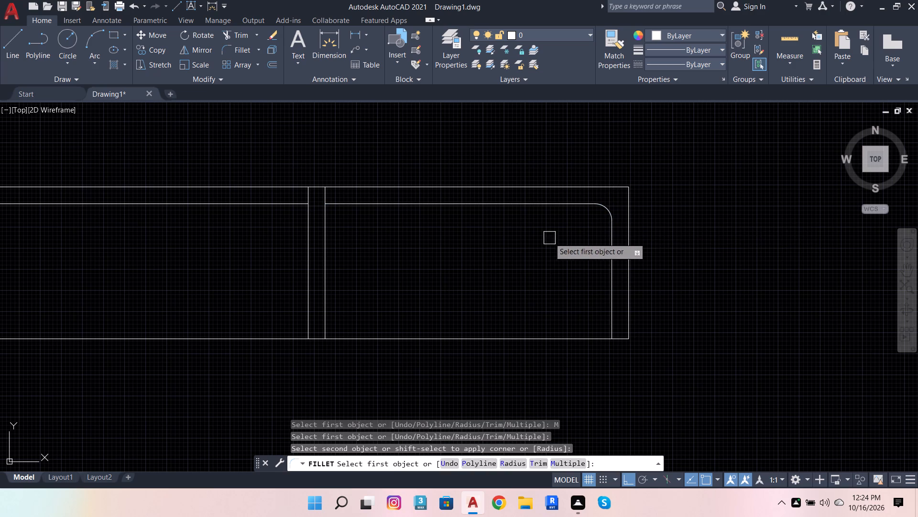
{"action": "left_click", "coordinate": [393, 207]}
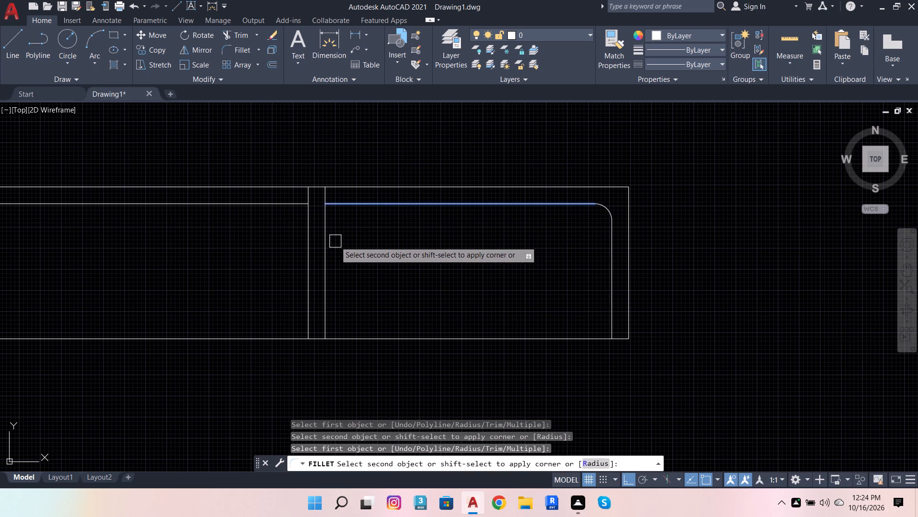
{"action": "left_click", "coordinate": [330, 244]}
Fillet both upper corners of the larger left compartment with the same 2" radius.
{"action": "left_click", "coordinate": [290, 208]}
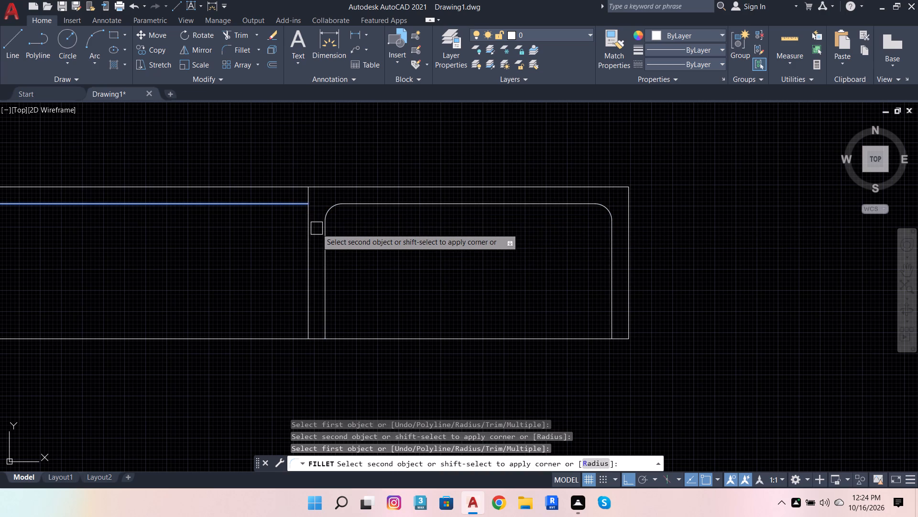
{"action": "left_click", "coordinate": [317, 228]}
{"action": "left_click", "coordinate": [310, 230]}
{"action": "scroll", "coordinate": [464, 230], "scroll_direction": "down", "scroll_amount": 3}
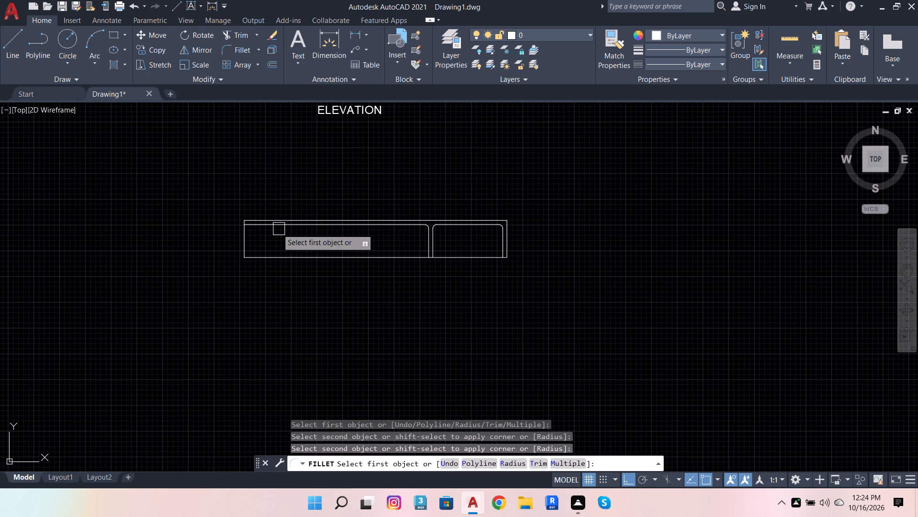
{"action": "scroll", "coordinate": [255, 226], "scroll_direction": "up", "scroll_amount": 4}
{"action": "left_click_drag", "start_coordinate": [254, 211], "coordinate": [250, 213]}
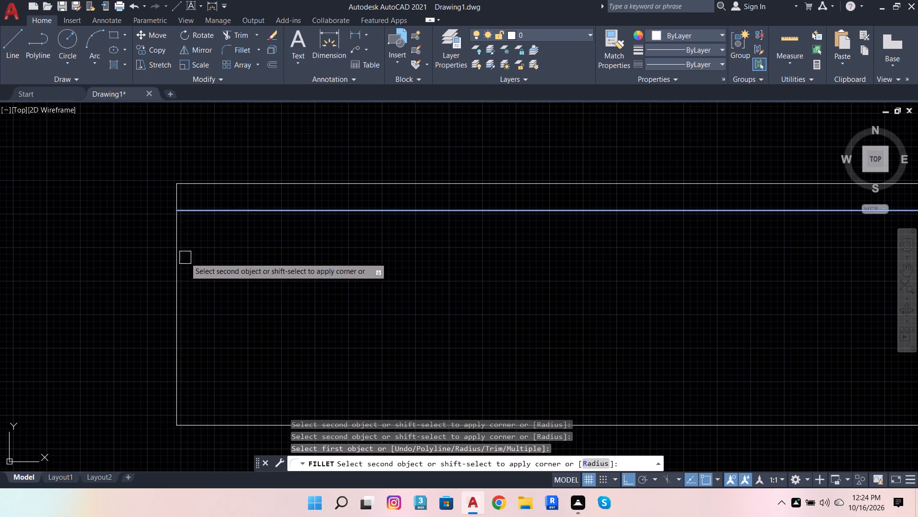
{"action": "left_click", "coordinate": [169, 278]}
{"action": "left_click", "coordinate": [181, 275]}
{"action": "scroll", "coordinate": [271, 304], "scroll_direction": "down", "scroll_amount": 1}
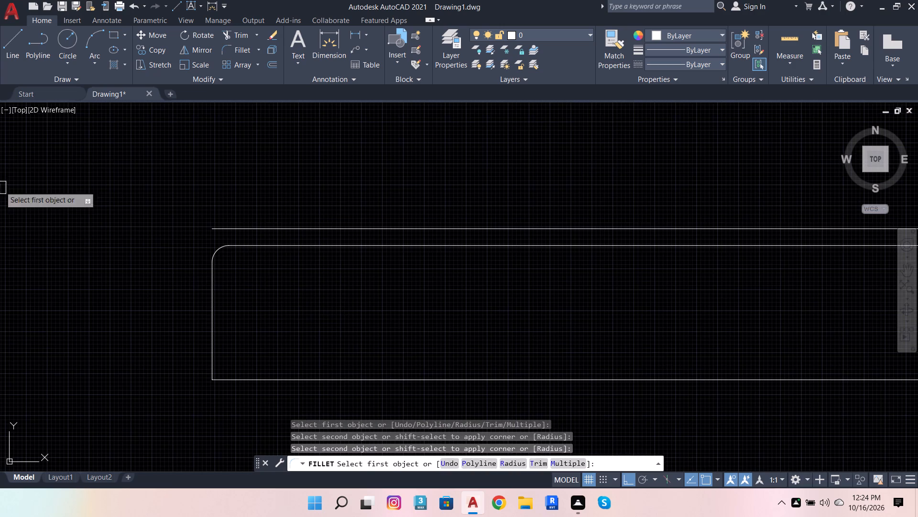
Draw a 1'-6" vertical line from the rectangle's bottom-left corner to its top-left corner to restore the left edge.
{"action": "left_click", "coordinate": [0, 48]}
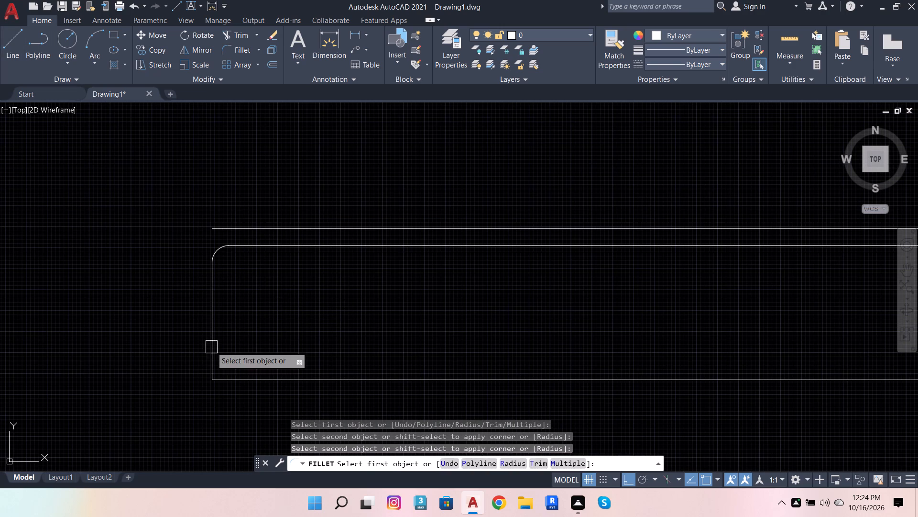
{"action": "left_click", "coordinate": [16, 35]}
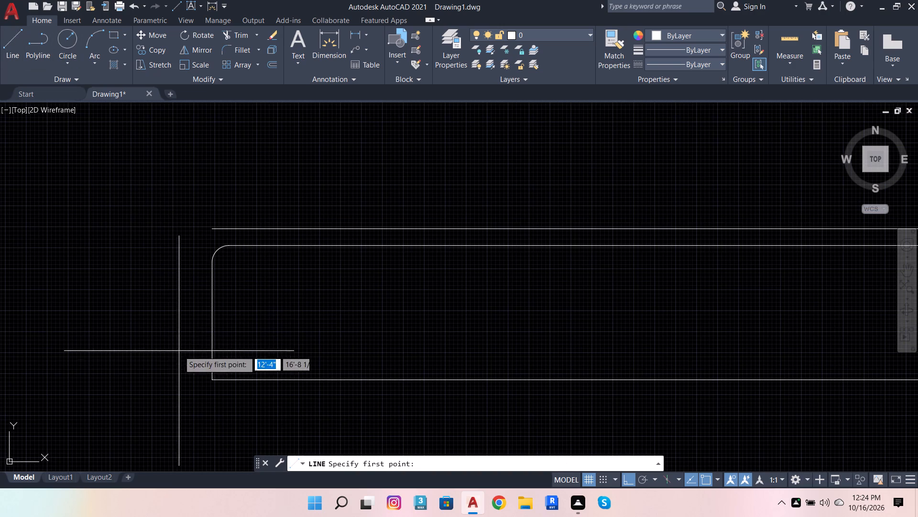
{"action": "left_click", "coordinate": [214, 382]}
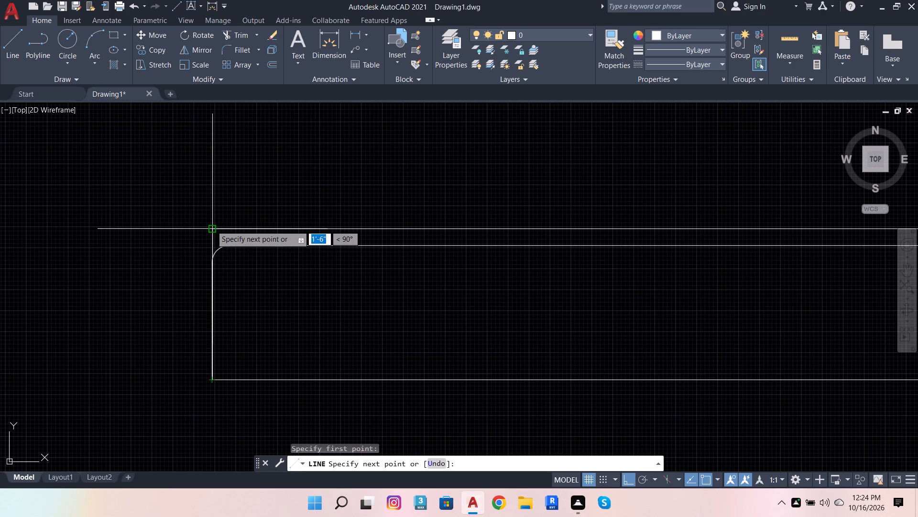
{"action": "left_click", "coordinate": [211, 225]}
{"action": "scroll", "coordinate": [222, 216], "scroll_direction": "down", "scroll_amount": 2}
{"action": "key", "text": "Escape"}
{"action": "scroll", "coordinate": [197, 287], "scroll_direction": "down", "scroll_amount": 1}
{"action": "key", "text": "Escape"}
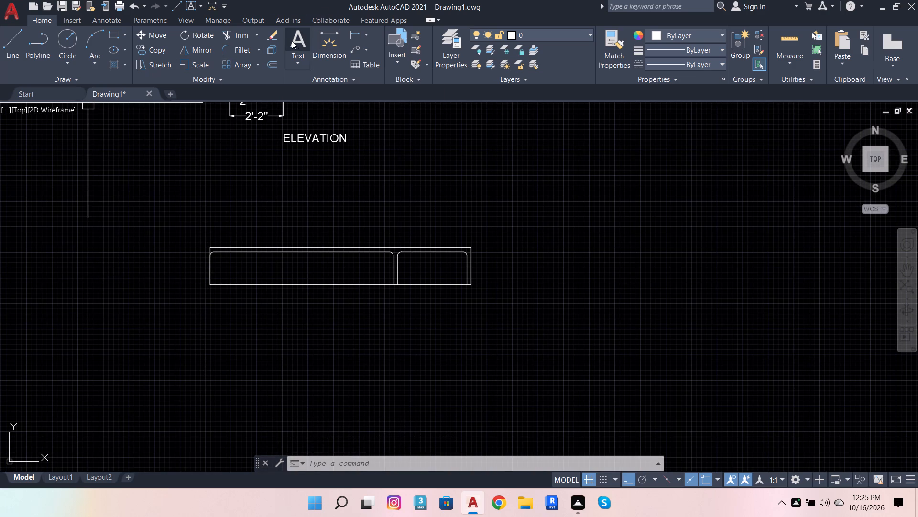
Add the multiline text label TOP VIEW below the left part of the rectangle.
{"action": "left_click", "coordinate": [295, 40]}
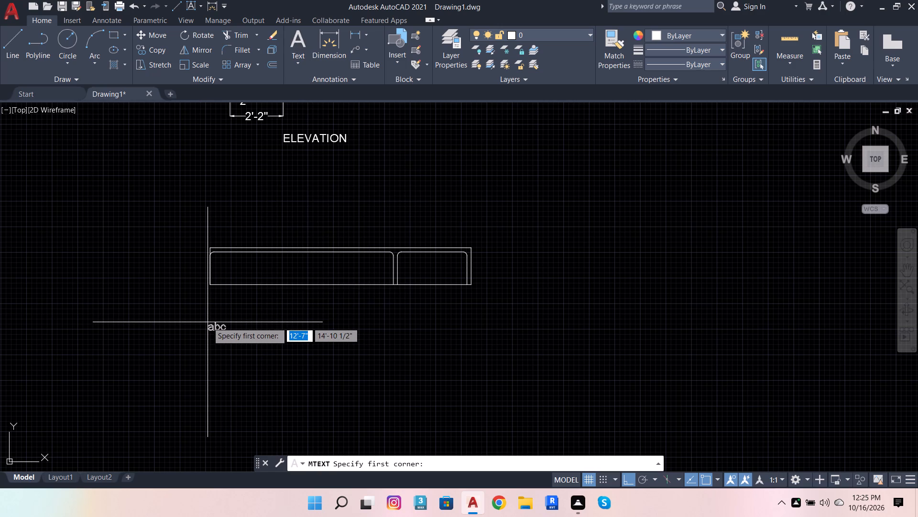
{"action": "left_click", "coordinate": [208, 322]}
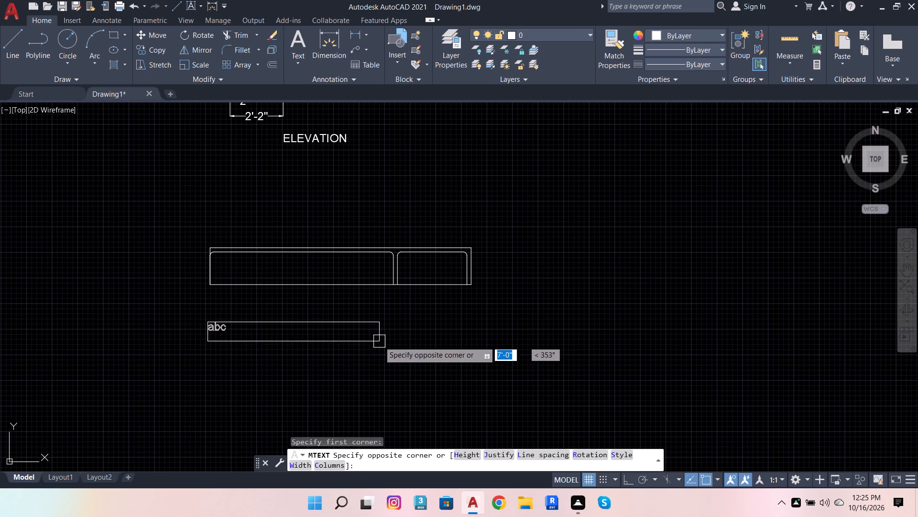
{"action": "left_click", "coordinate": [379, 339]}
{"action": "scroll", "coordinate": [268, 327], "scroll_direction": "up", "scroll_amount": 2}
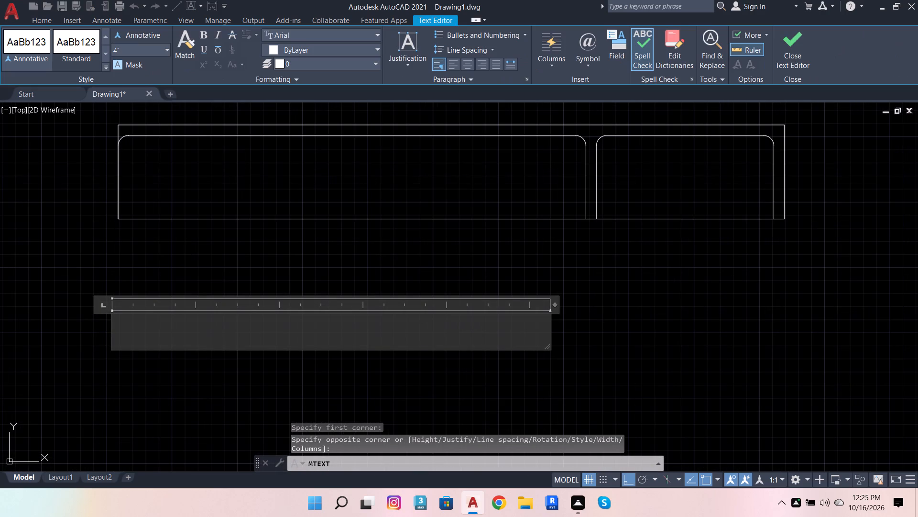
{"action": "type", "text": "TOP"}
{"action": "key", "text": "space"}
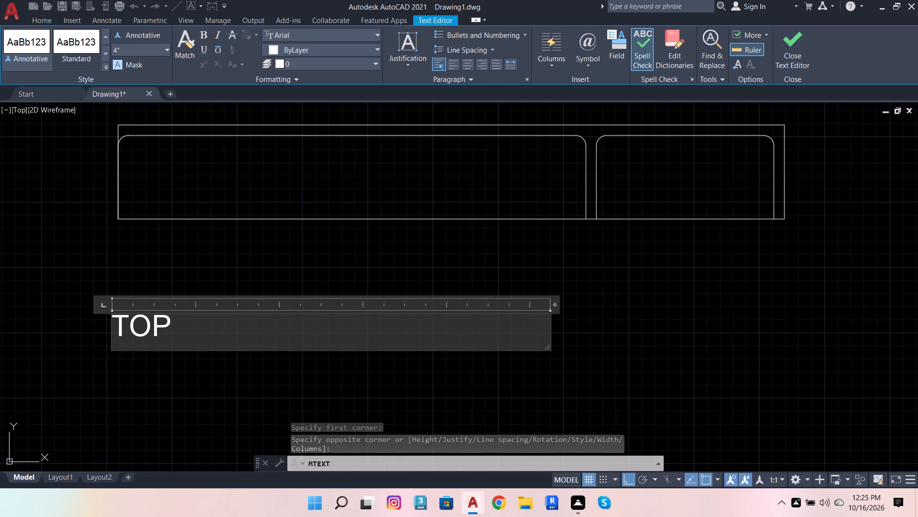
{"action": "type", "text": "VI"}
{"action": "type", "text": "EW"}
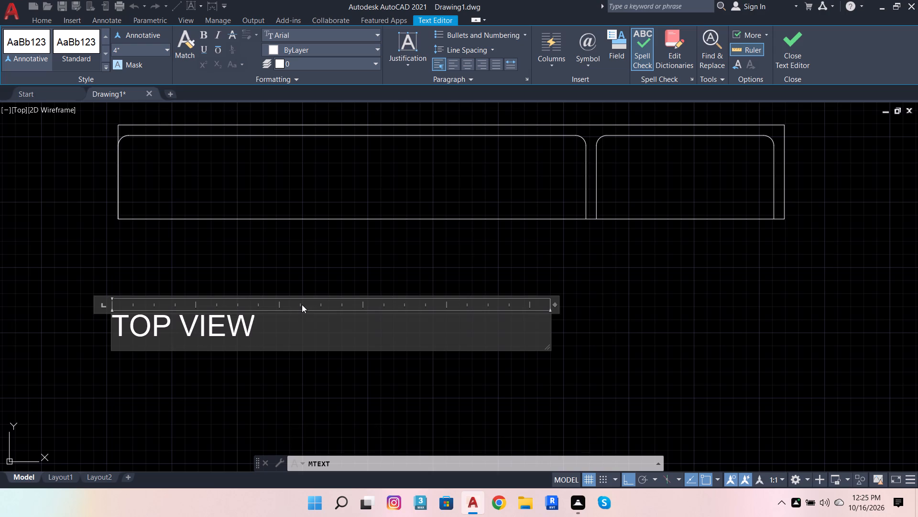
{"action": "scroll", "coordinate": [340, 316], "scroll_direction": "down", "scroll_amount": 2}
{"action": "left_click", "coordinate": [317, 348]}
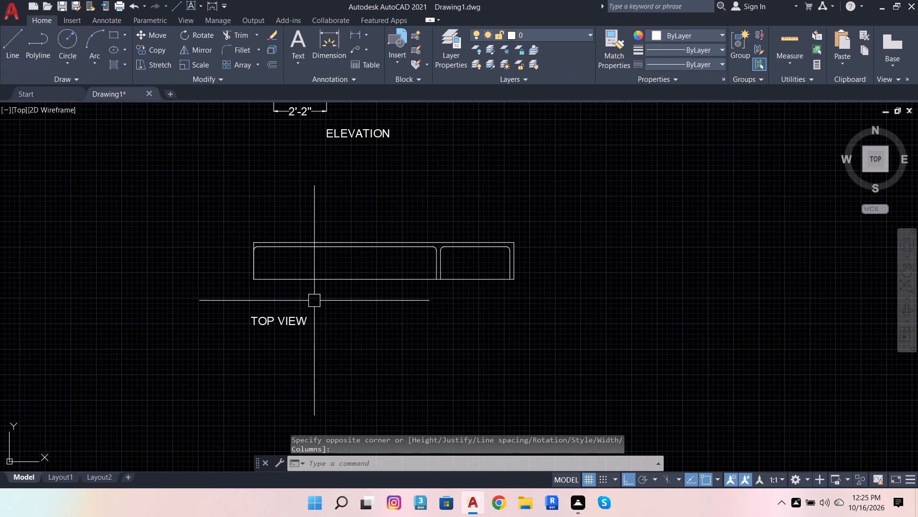
Add the centred multiline text label TV UNIT inside the larger left compartment of the top view.
{"action": "left_click", "coordinate": [293, 33]}
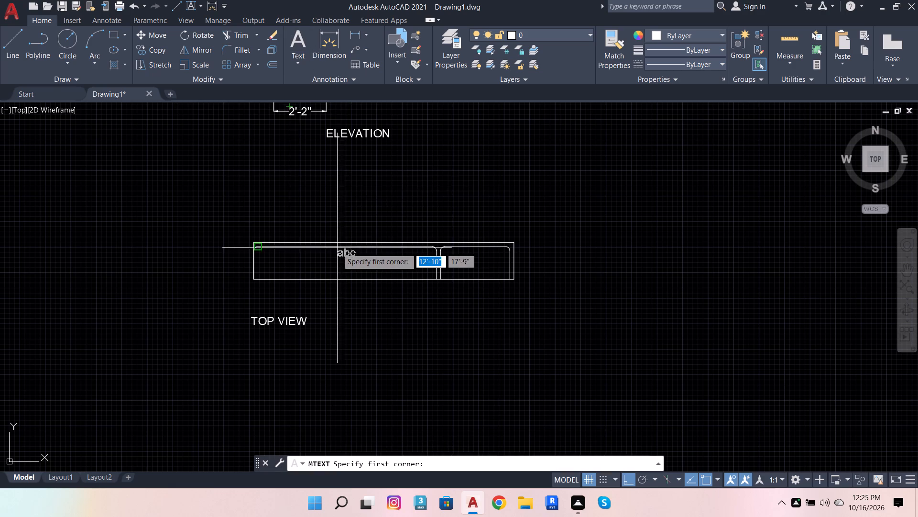
{"action": "scroll", "coordinate": [341, 258], "scroll_direction": "up", "scroll_amount": 3}
{"action": "left_click", "coordinate": [253, 227]}
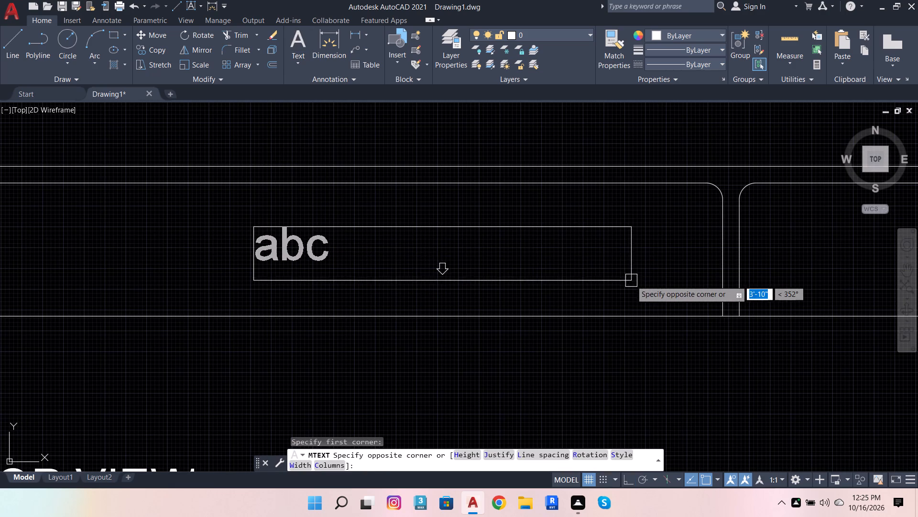
{"action": "left_click", "coordinate": [635, 284]}
{"action": "left_click", "coordinate": [468, 67]}
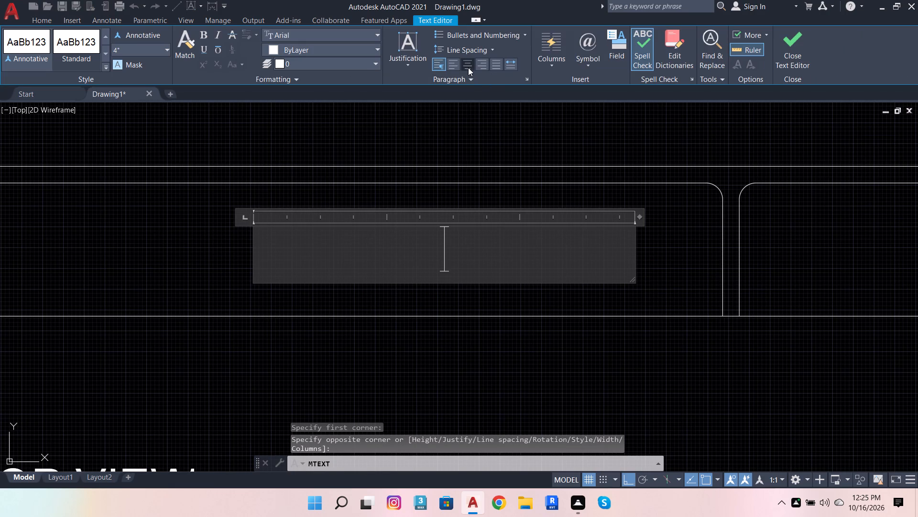
{"action": "left_click", "coordinate": [491, 246]}
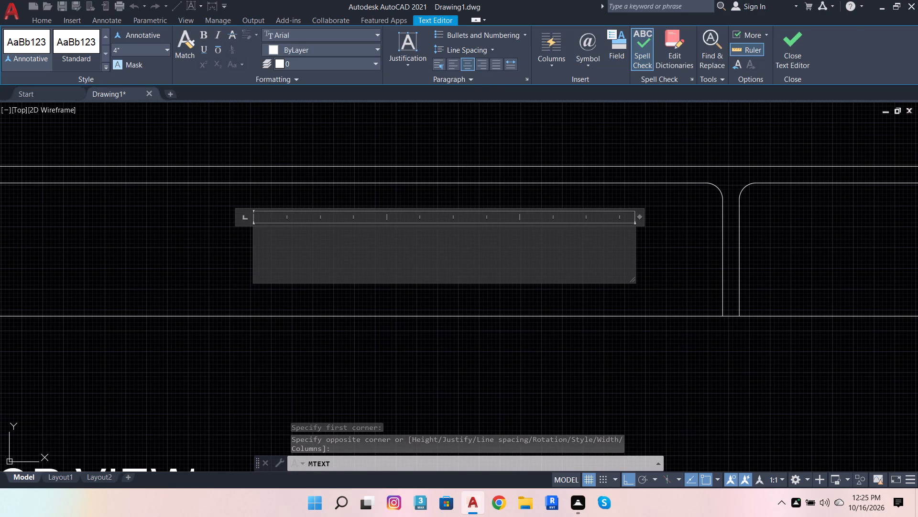
{"action": "key", "text": "t"}
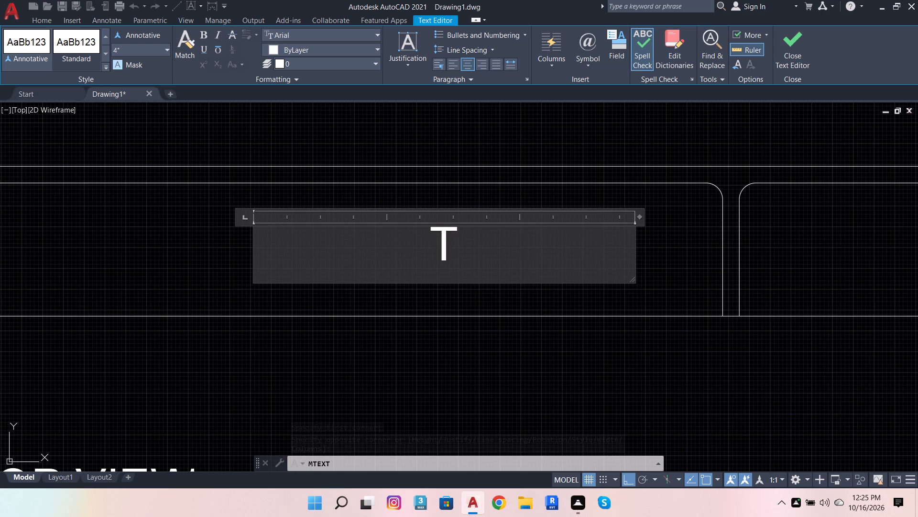
{"action": "type", "text": "V"}
{"action": "key", "text": "space"}
{"action": "type", "text": "UNIT"}
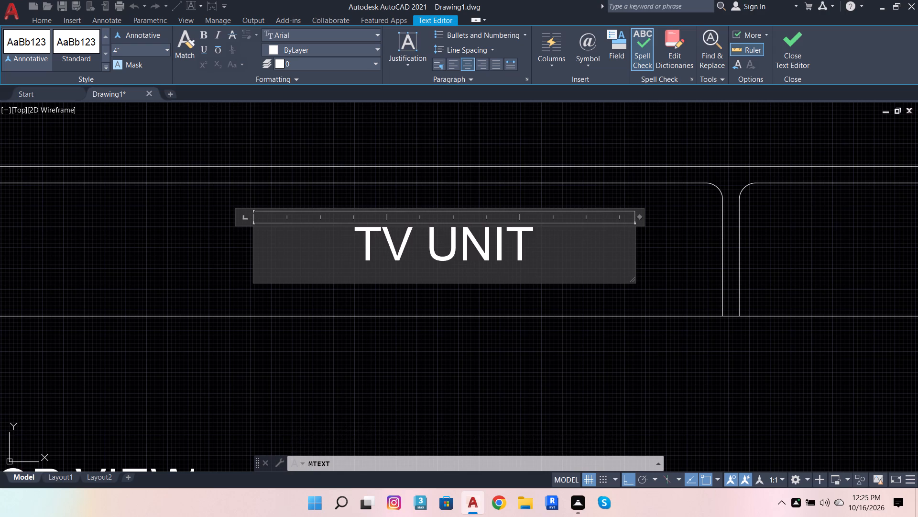
{"action": "left_click", "coordinate": [459, 344]}
Add the multiline text label ACRYLIC LAMINATE just outside the elevation's right edge, near its upper horizontal line.
{"action": "scroll", "coordinate": [496, 260], "scroll_direction": "down", "scroll_amount": 3}
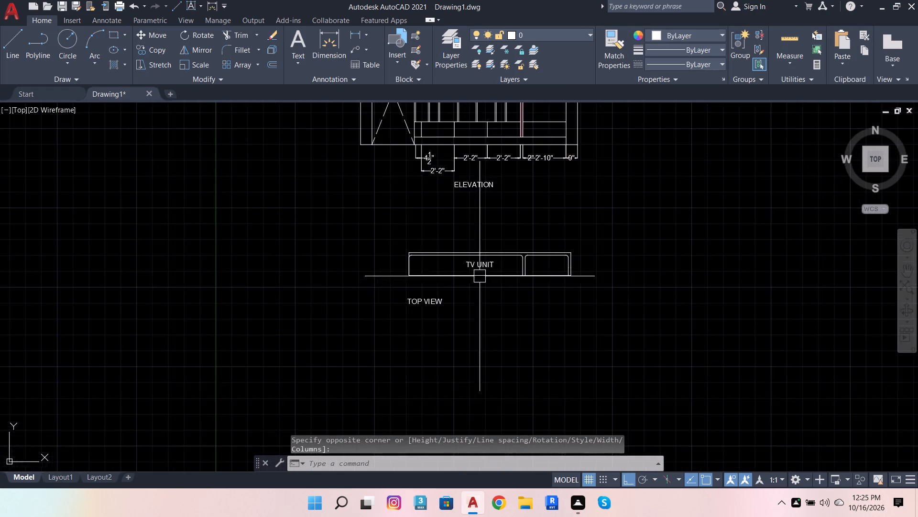
{"action": "scroll", "coordinate": [480, 276], "scroll_direction": "down", "scroll_amount": 3}
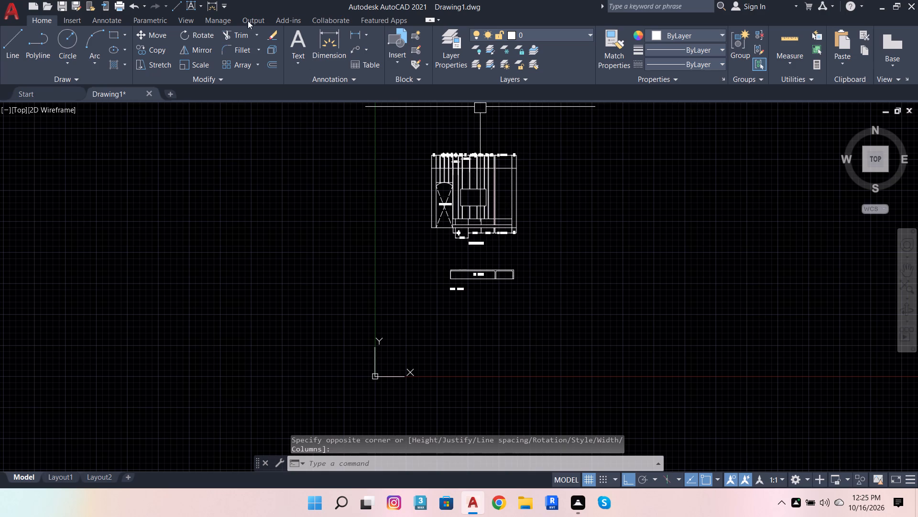
{"action": "left_click", "coordinate": [300, 45]}
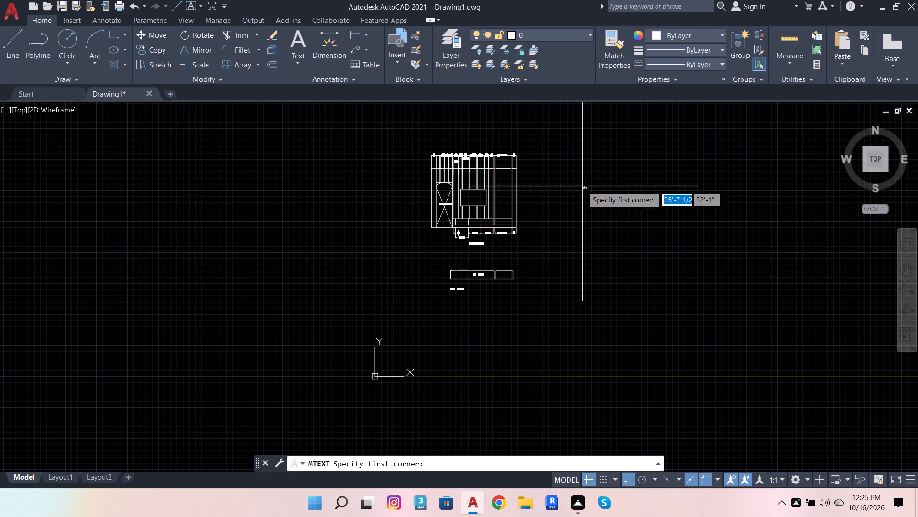
{"action": "scroll", "coordinate": [560, 190], "scroll_direction": "up", "scroll_amount": 3}
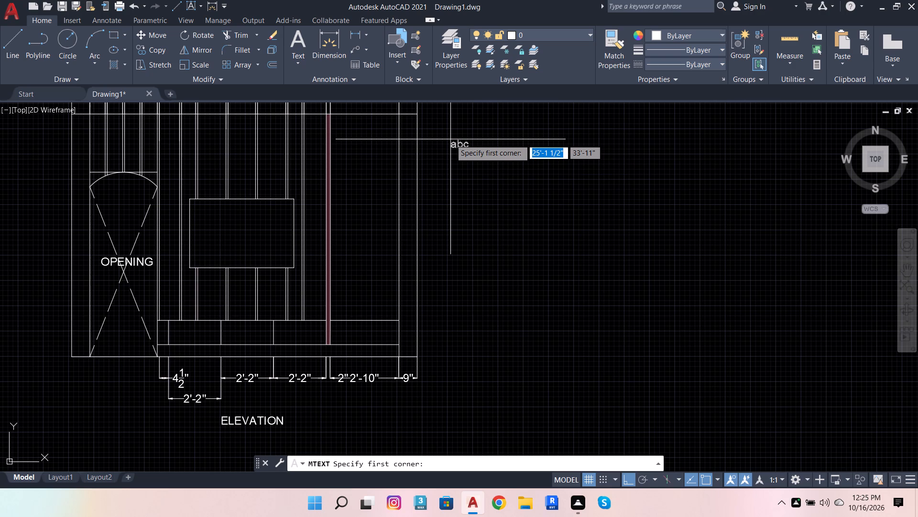
{"action": "left_click", "coordinate": [426, 120]}
{"action": "left_click", "coordinate": [676, 164]}
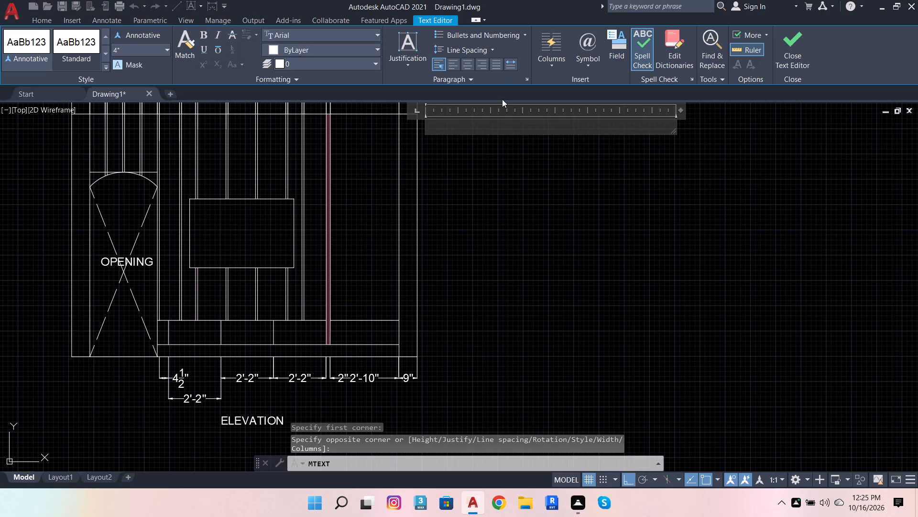
{"action": "scroll", "coordinate": [502, 99], "scroll_direction": "up", "scroll_amount": 5}
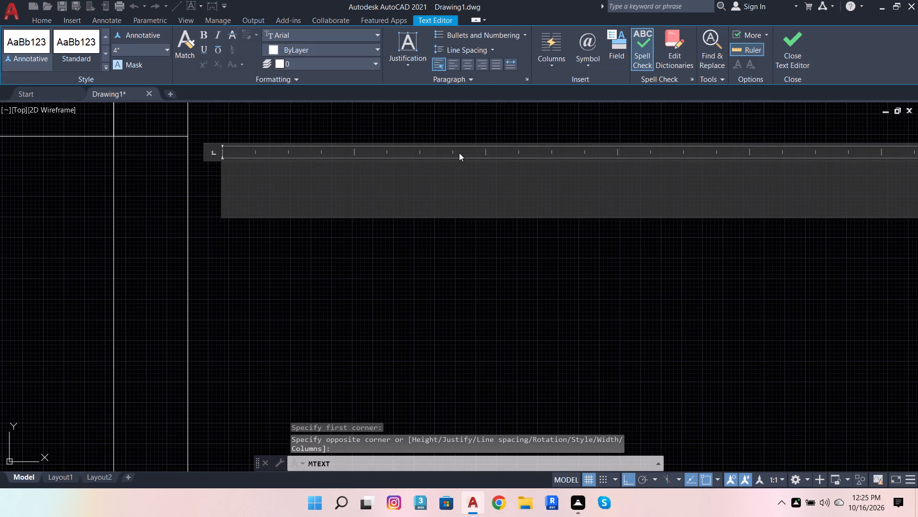
{"action": "key", "text": "a"}
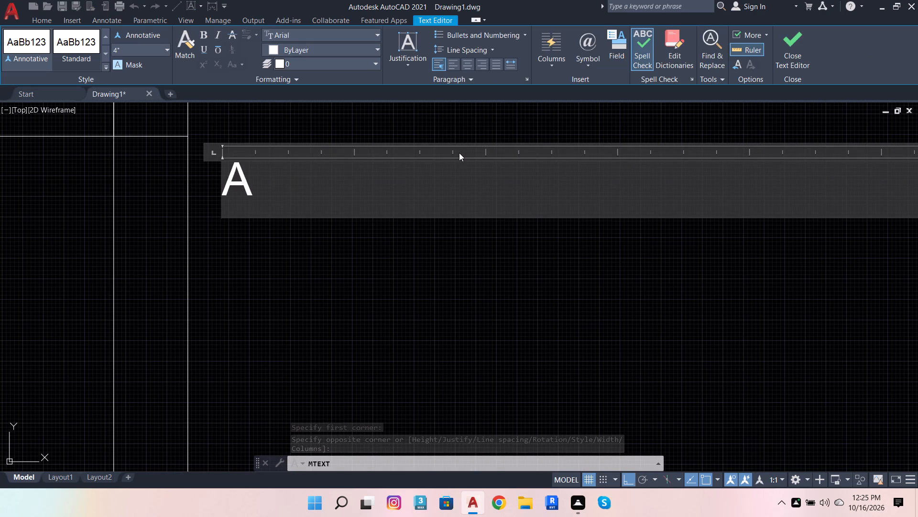
{"action": "key", "text": "c"}
{"action": "key", "text": "r"}
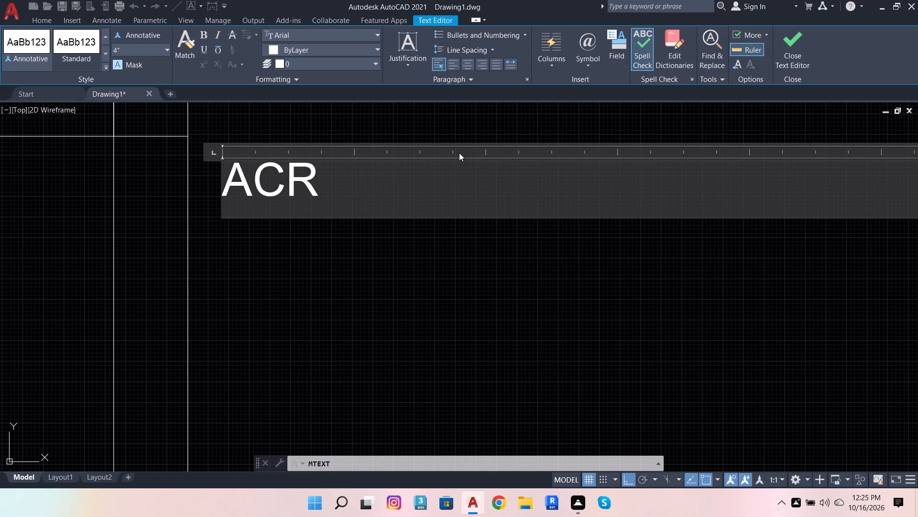
{"action": "key", "text": "y"}
{"action": "key", "text": "i"}
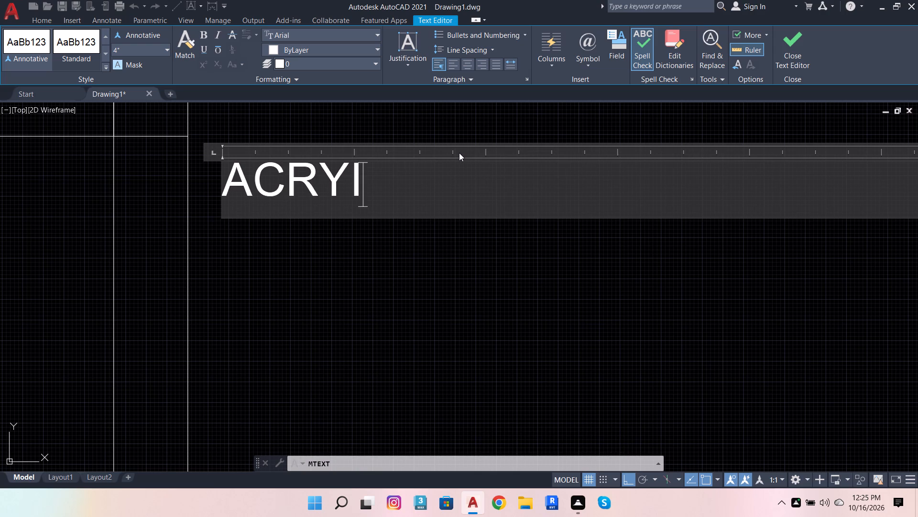
{"action": "key", "text": "BackSpace"}
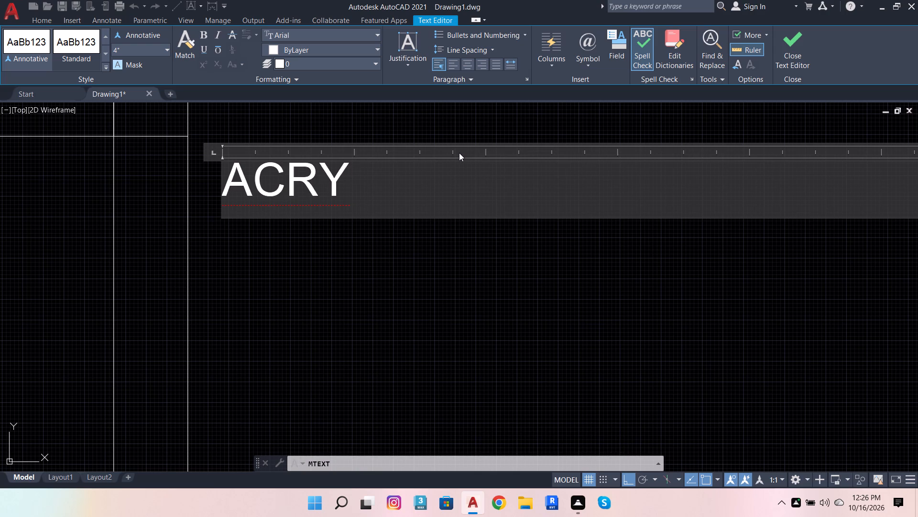
{"action": "type", "text": "LI"}
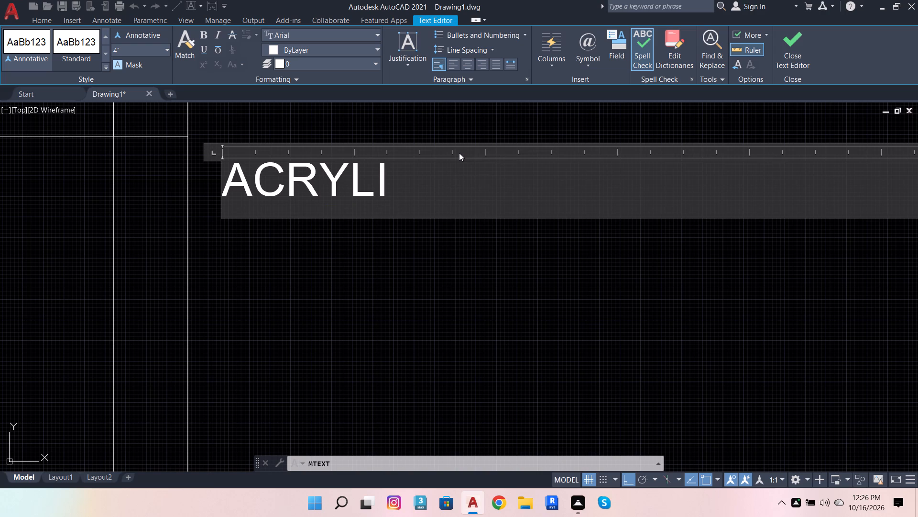
{"action": "key", "text": "c"}
{"action": "key", "text": "space"}
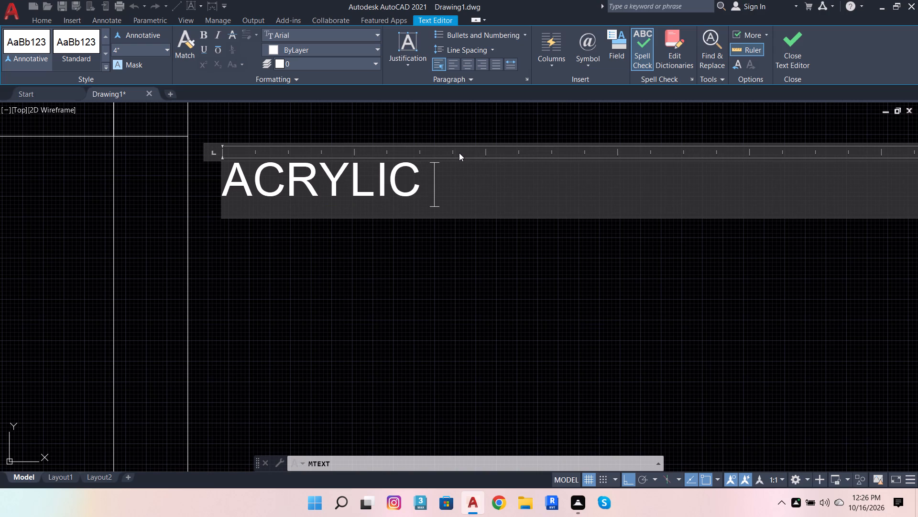
{"action": "type", "text": "LIM"}
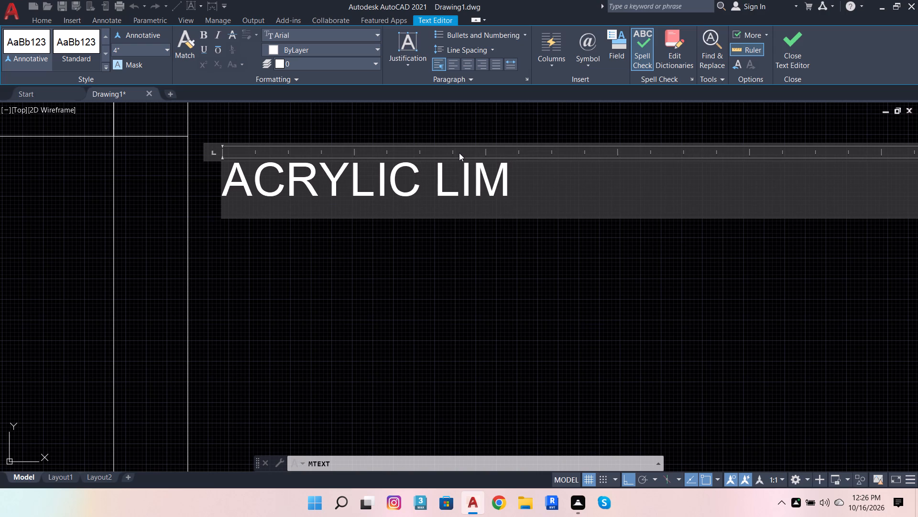
{"action": "key", "text": "BackSpace"}
{"action": "key", "text": "BackSpace"}
{"action": "type", "text": "AMIN"}
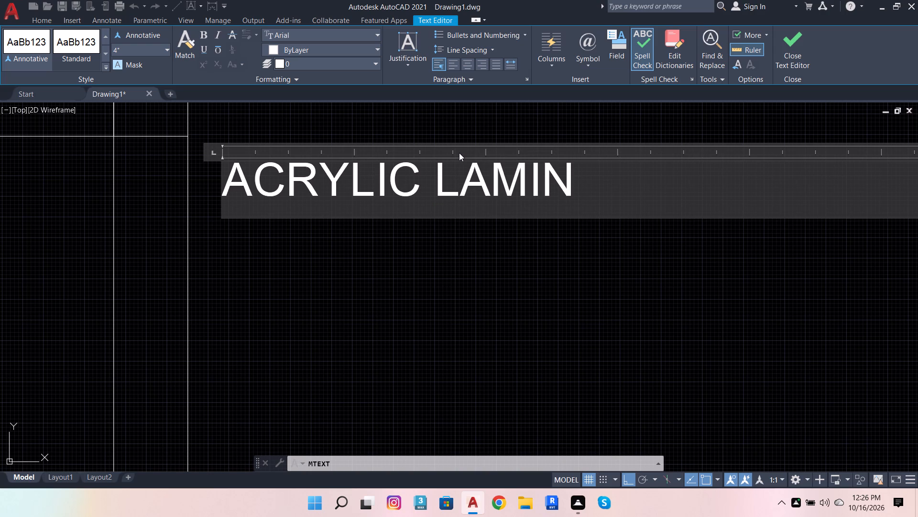
{"action": "type", "text": "ATE"}
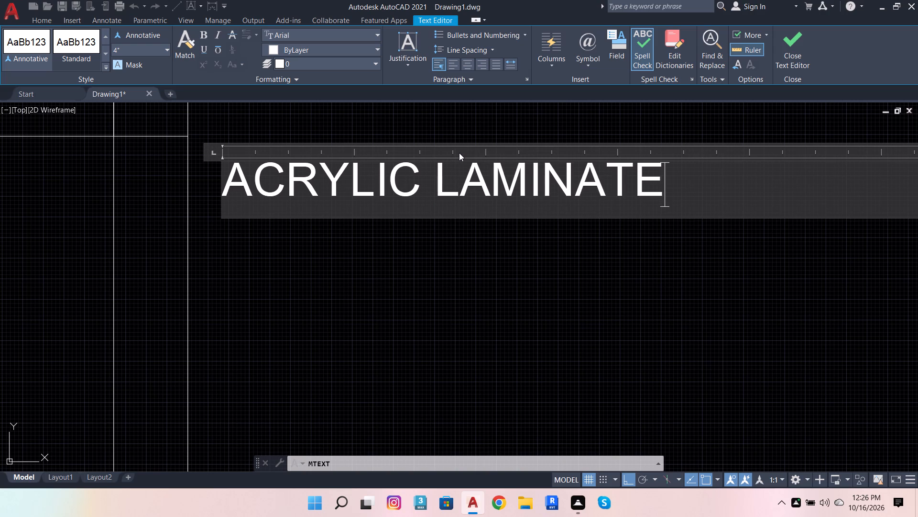
{"action": "left_click", "coordinate": [500, 308]}
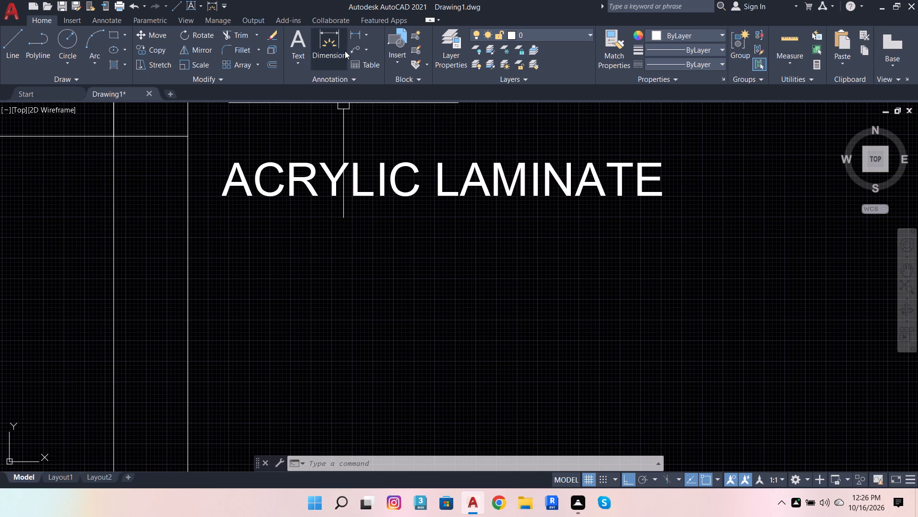
Add the multiline text note CURVES AS PER PLAN below ACRYLIC LAMINATE, widening its text box so it fits on one line.
{"action": "left_click_drag", "start_coordinate": [294, 38], "coordinate": [325, 72]}
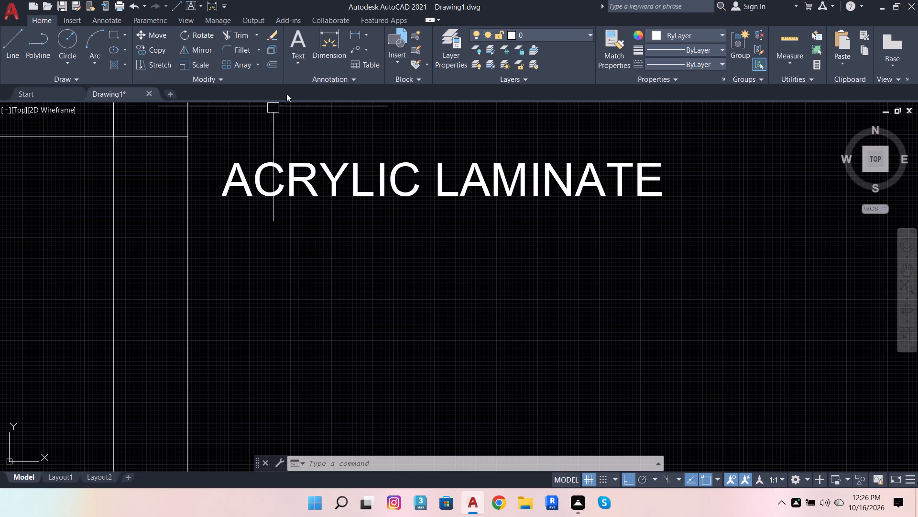
{"action": "left_click", "coordinate": [299, 35]}
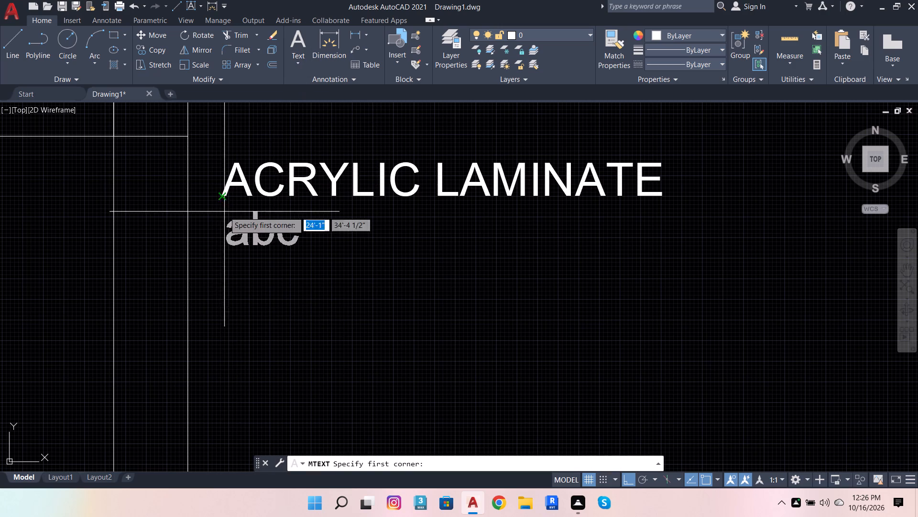
{"action": "left_click", "coordinate": [215, 253]}
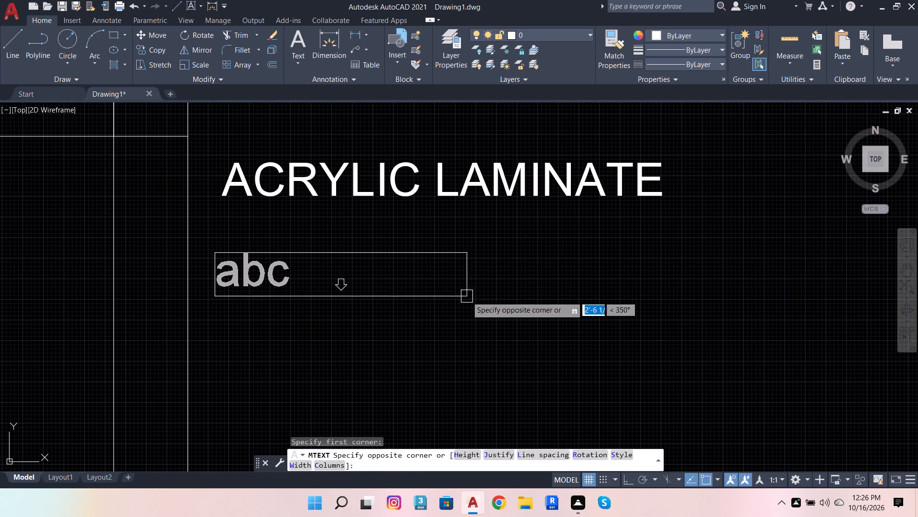
{"action": "left_click", "coordinate": [665, 328]}
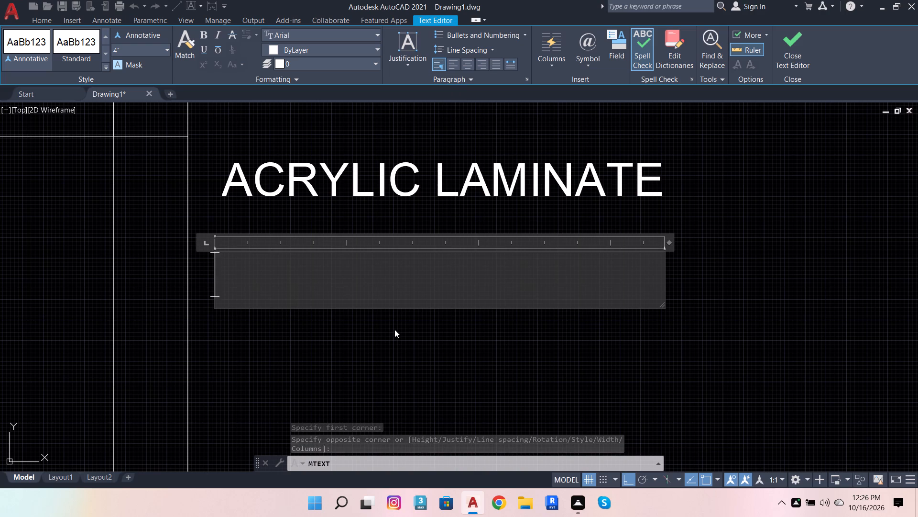
{"action": "key", "text": "c"}
{"action": "type", "text": "IR"}
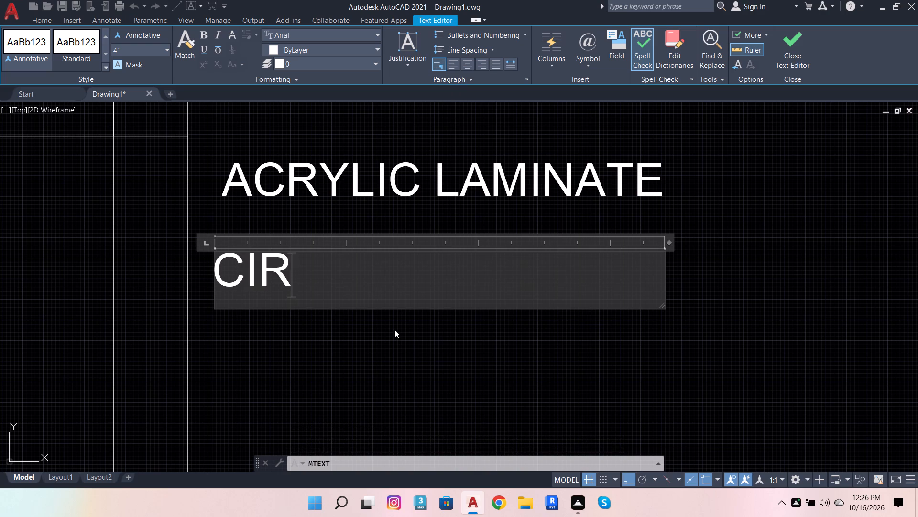
{"action": "key", "text": "BackSpace"}
{"action": "key", "text": "BackSpace"}
{"action": "type", "text": "UR"}
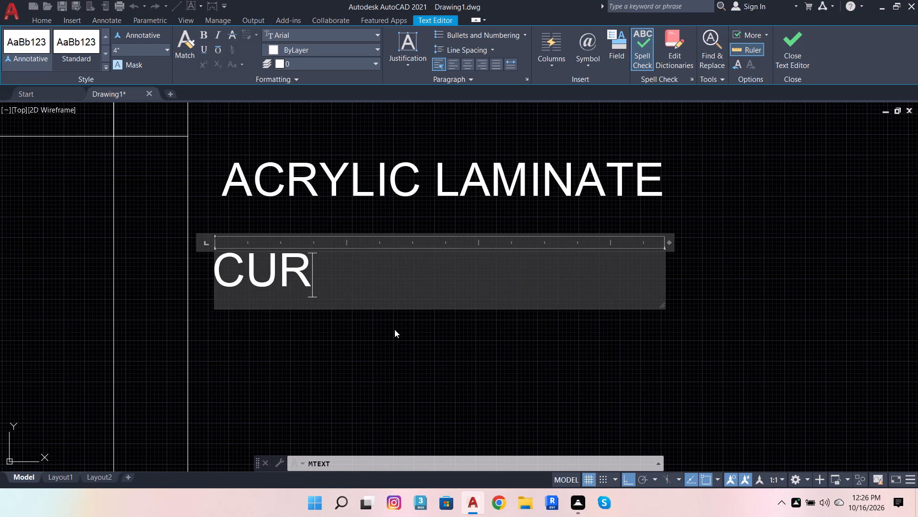
{"action": "type", "text": "VE"}
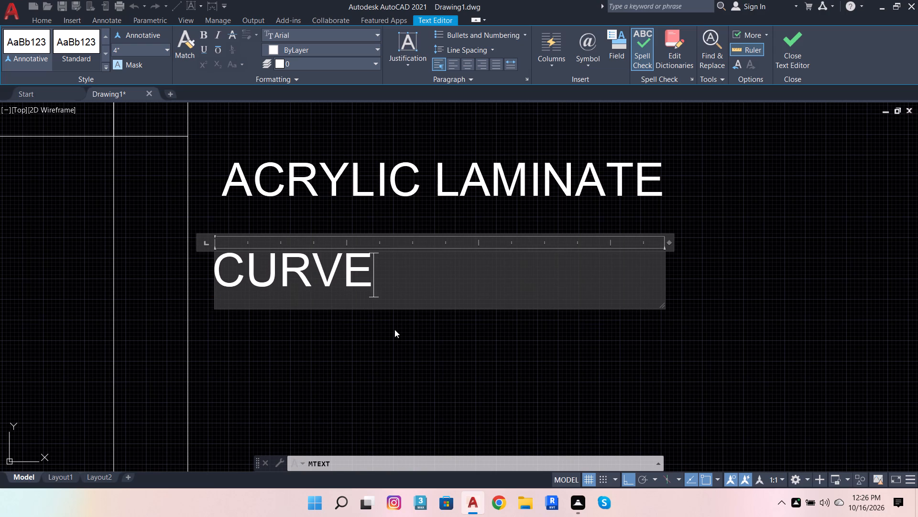
{"action": "key", "text": "e"}
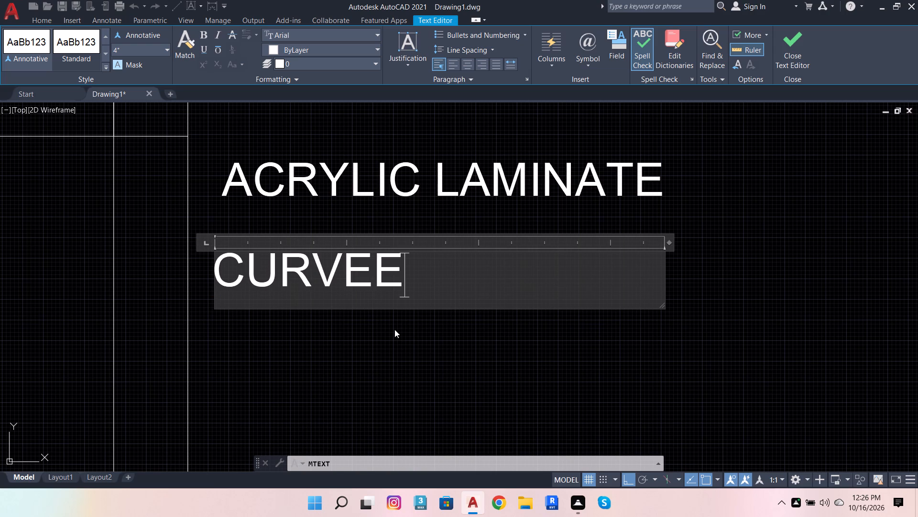
{"action": "key", "text": "BackSpace"}
{"action": "type", "text": "S"}
{"action": "key", "text": "space"}
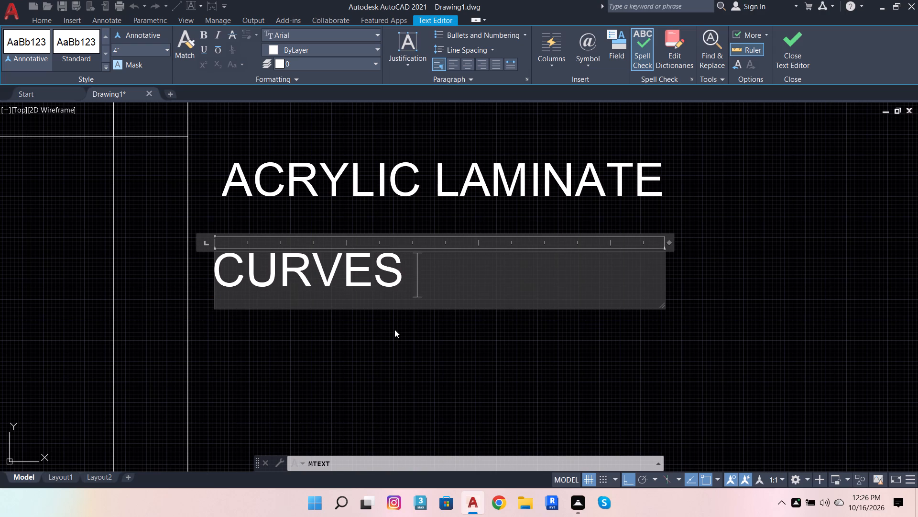
{"action": "type", "text": "AS"}
{"action": "key", "text": "space"}
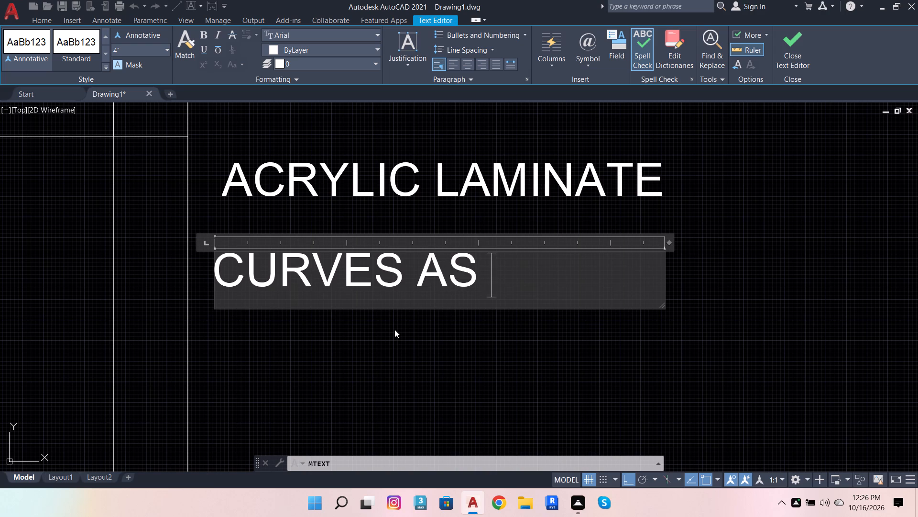
{"action": "type", "text": "PER"}
{"action": "key", "text": "space"}
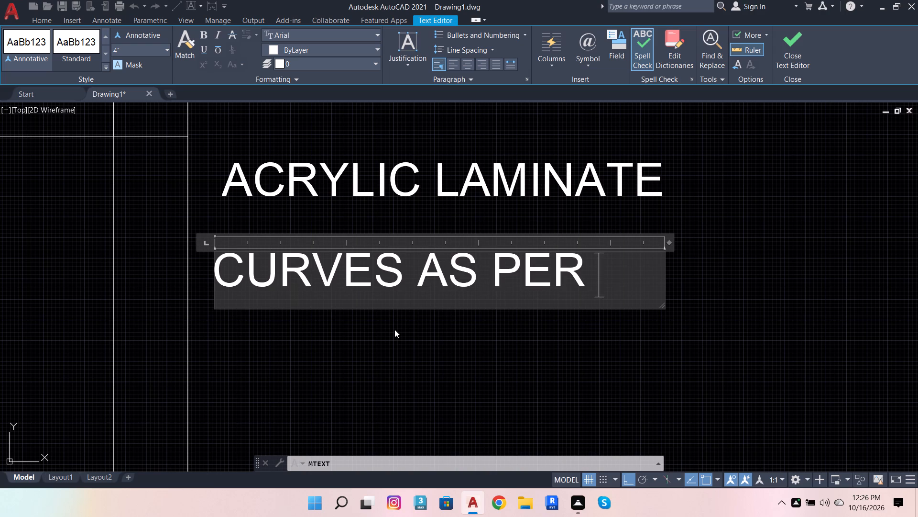
{"action": "type", "text": "PLAN"}
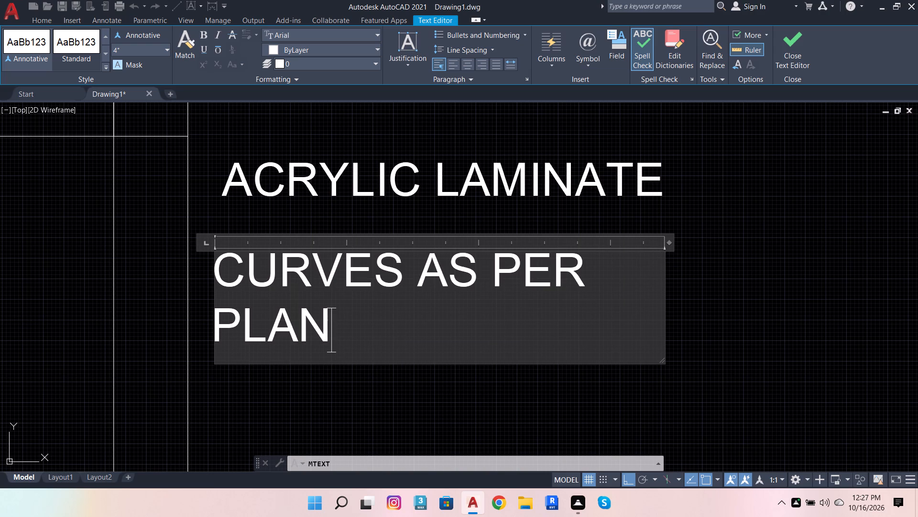
{"action": "left_click_drag", "start_coordinate": [663, 255], "coordinate": [719, 239]}
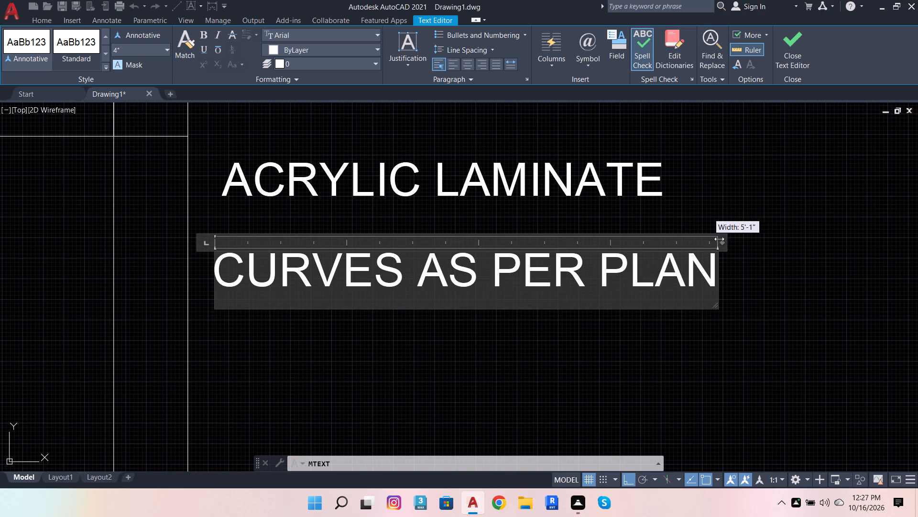
{"action": "left_click_drag", "start_coordinate": [719, 239], "coordinate": [764, 237]}
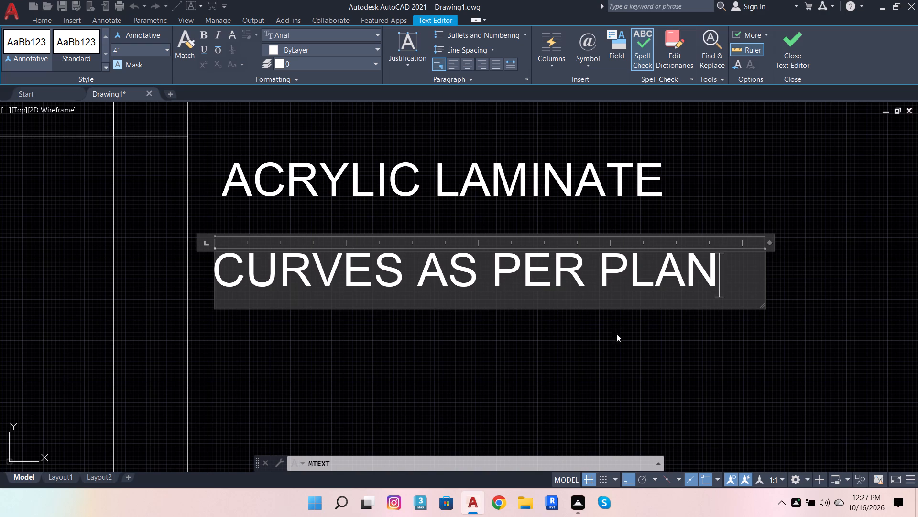
{"action": "left_click", "coordinate": [814, 257]}
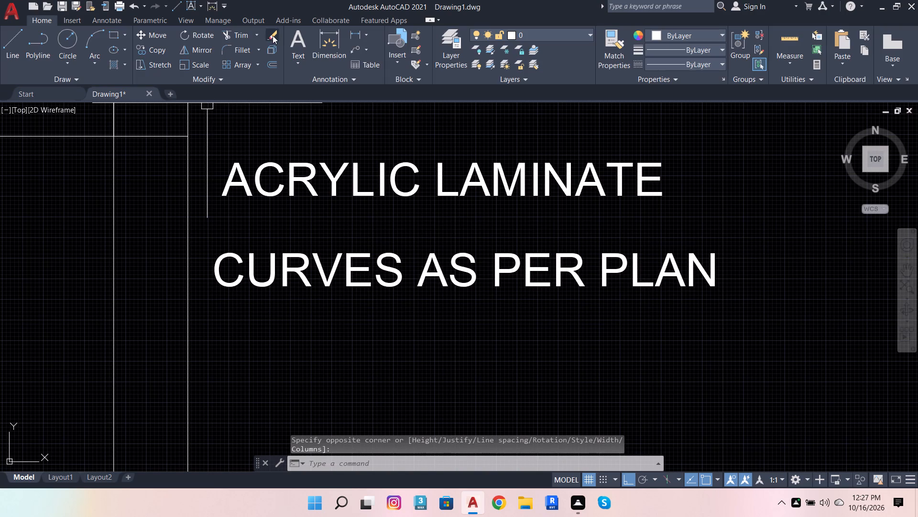
Add the multiline text note GROVES below the CURVES AS PER PLAN note.
{"action": "left_click", "coordinate": [303, 41]}
{"action": "scroll", "coordinate": [287, 68], "scroll_direction": "down", "scroll_amount": 3}
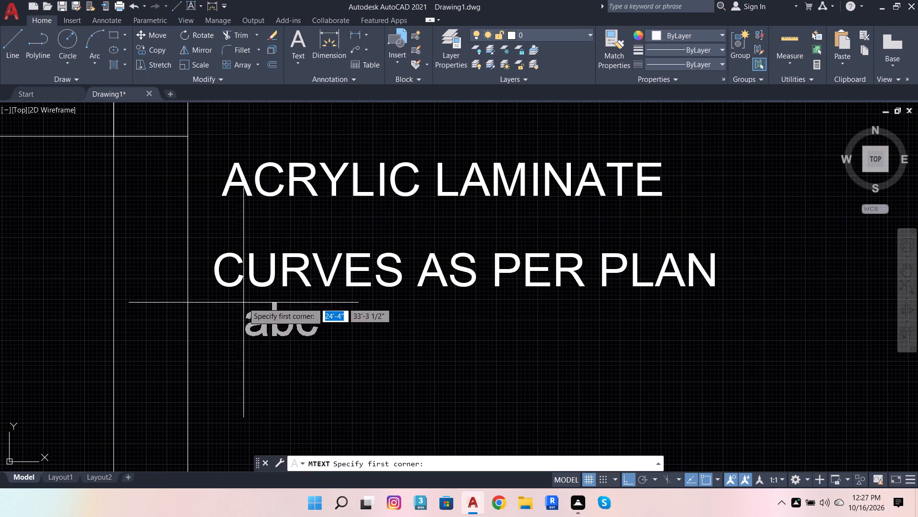
{"action": "scroll", "coordinate": [237, 288], "scroll_direction": "down", "scroll_amount": 4}
{"action": "scroll", "coordinate": [229, 350], "scroll_direction": "up", "scroll_amount": 3}
{"action": "scroll", "coordinate": [236, 282], "scroll_direction": "down", "scroll_amount": 2}
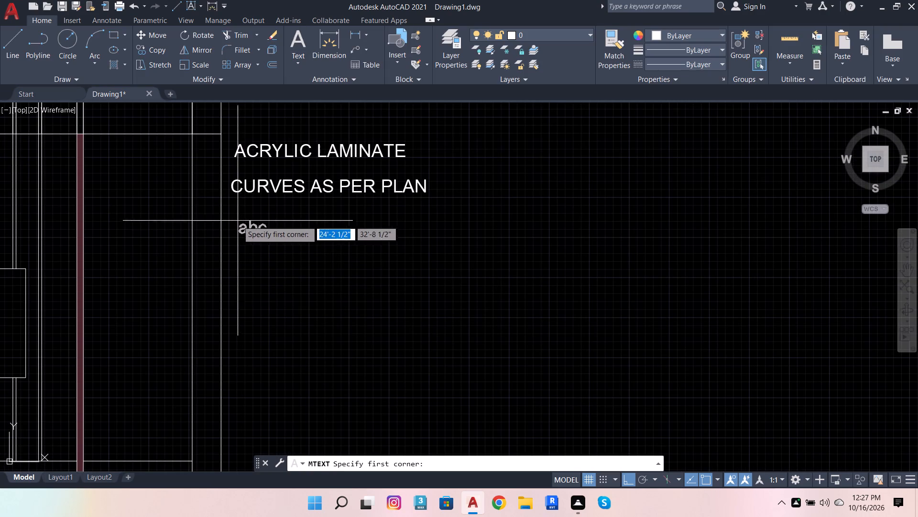
{"action": "left_click", "coordinate": [233, 215]}
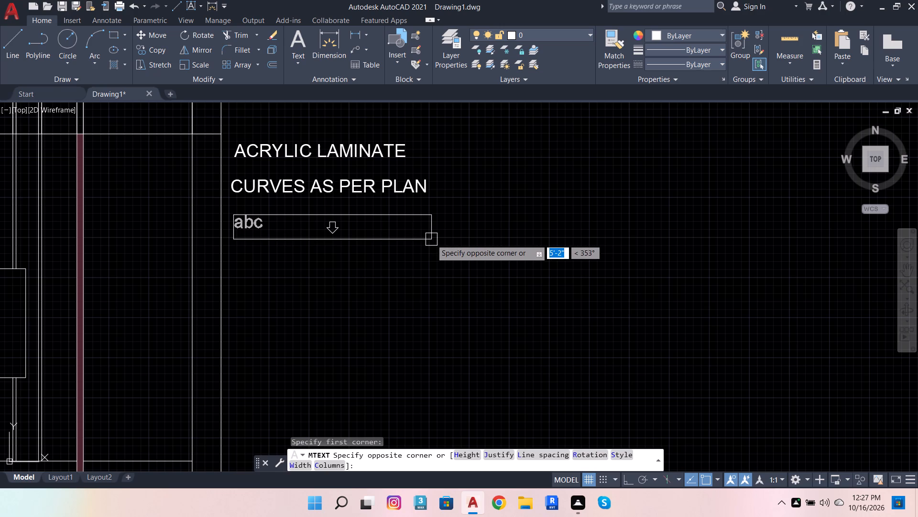
{"action": "left_click", "coordinate": [431, 239]}
{"action": "scroll", "coordinate": [224, 222], "scroll_direction": "up", "scroll_amount": 2}
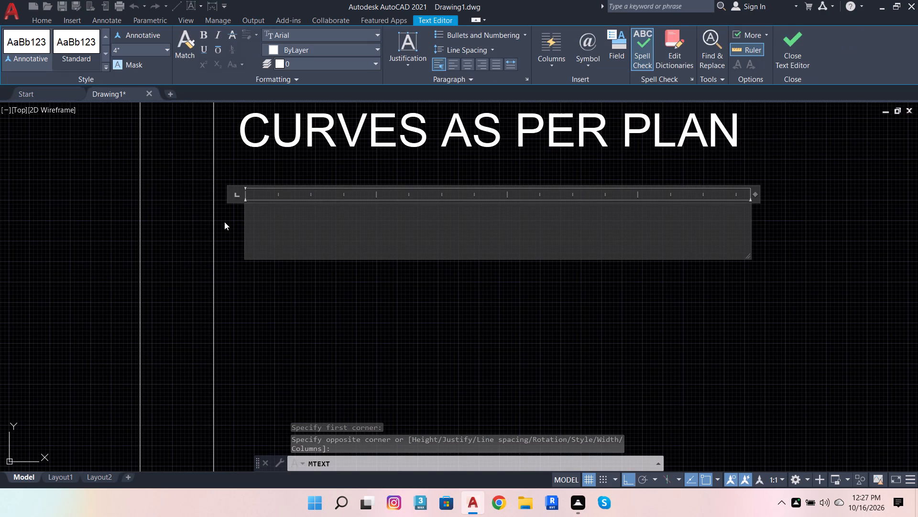
{"action": "key", "text": "g"}
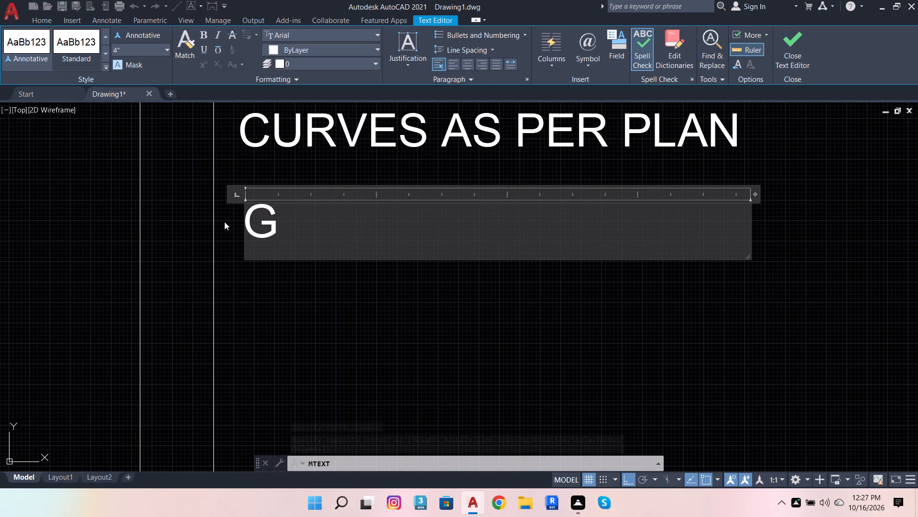
{"action": "key", "text": "r"}
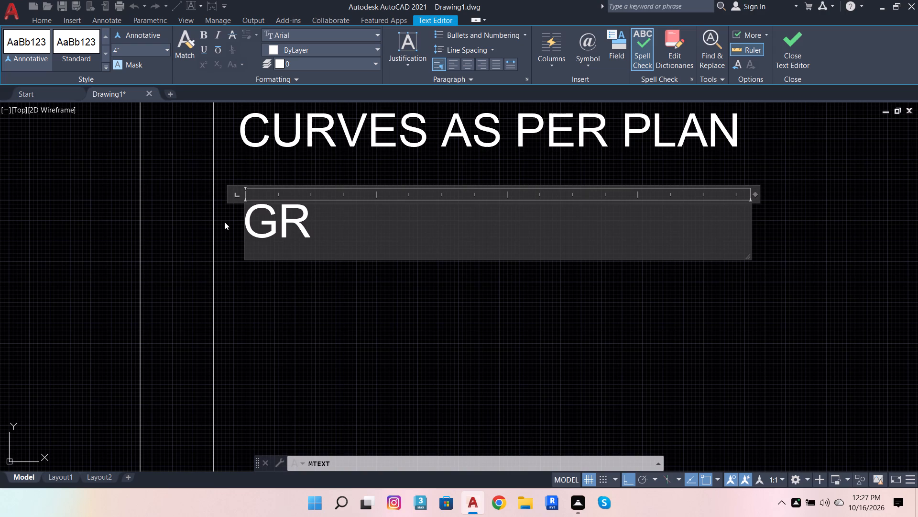
{"action": "key", "text": "o"}
{"action": "key", "text": "v"}
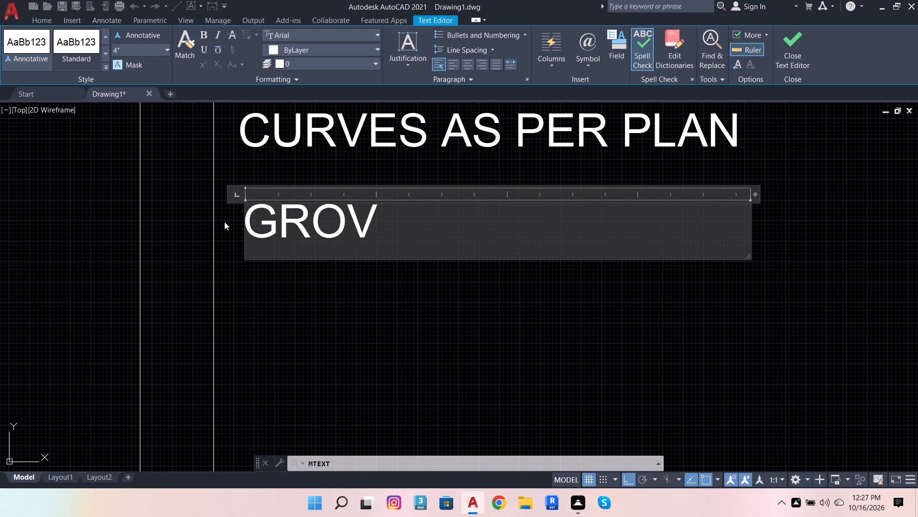
{"action": "key", "text": "e"}
{"action": "key", "text": "s"}
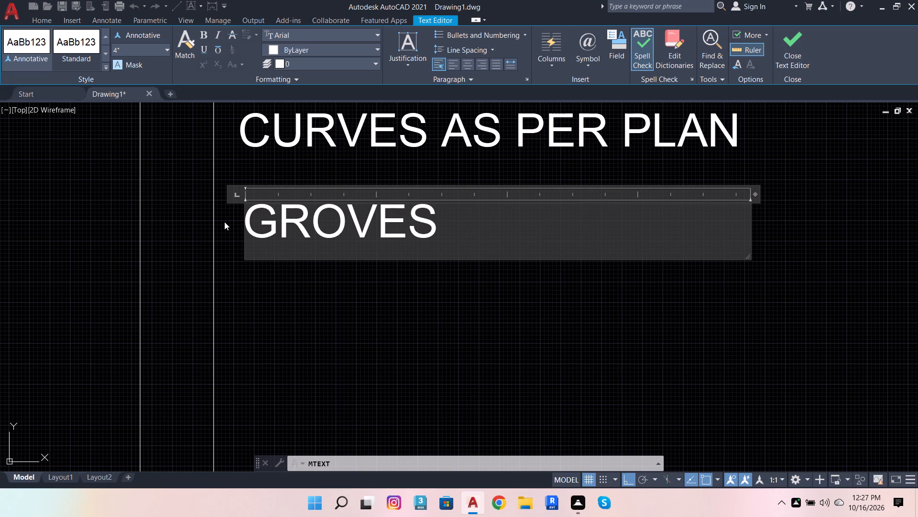
{"action": "left_click", "coordinate": [287, 282]}
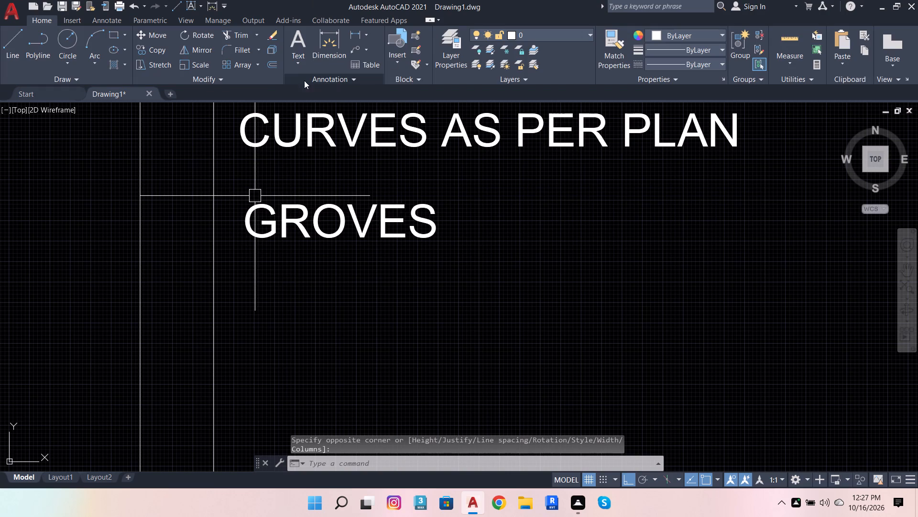
Add the two-line multiline text note MDF SHEET WITH / LAMINATE FINISH below the GROVES note beside the elevation.
{"action": "left_click", "coordinate": [285, 36]}
{"action": "scroll", "coordinate": [324, 64], "scroll_direction": "down", "scroll_amount": 2}
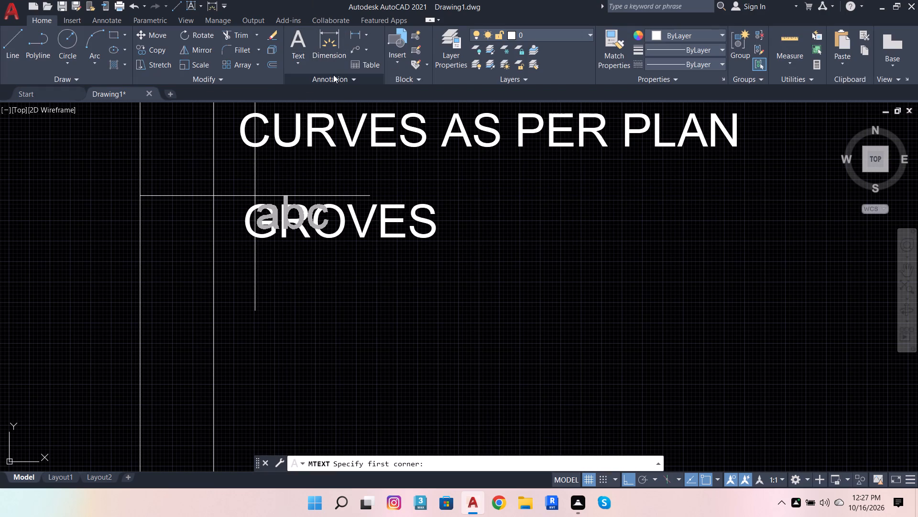
{"action": "scroll", "coordinate": [333, 75], "scroll_direction": "down", "scroll_amount": 3}
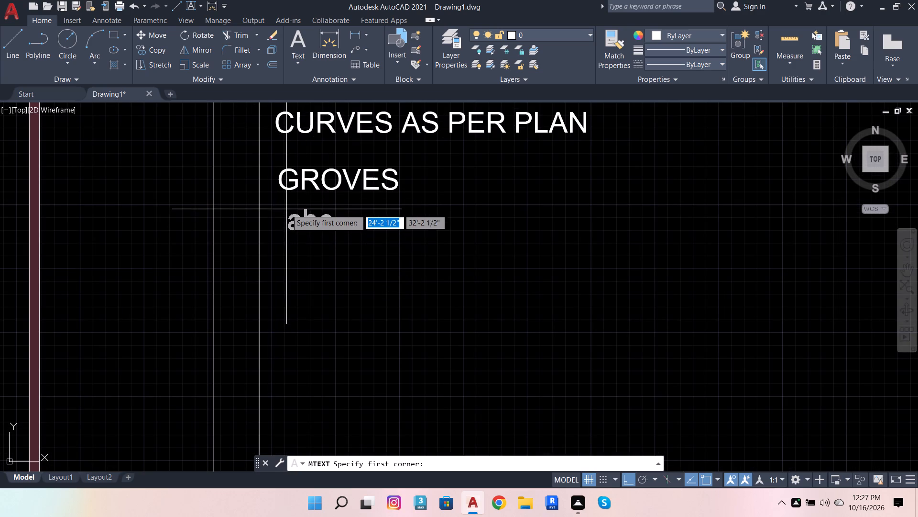
{"action": "left_click", "coordinate": [279, 222]}
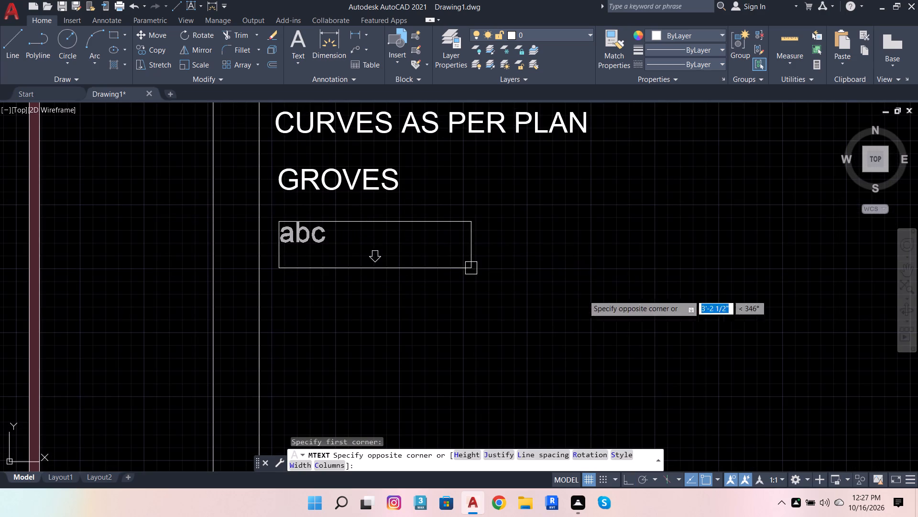
{"action": "left_click_drag", "start_coordinate": [761, 280], "coordinate": [730, 273]}
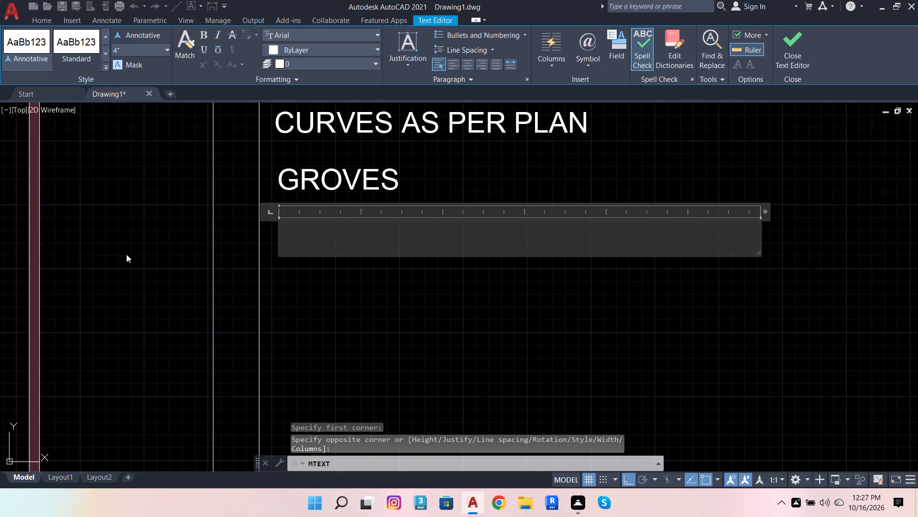
{"action": "left_click", "coordinate": [279, 246]}
{"action": "key", "text": "m"}
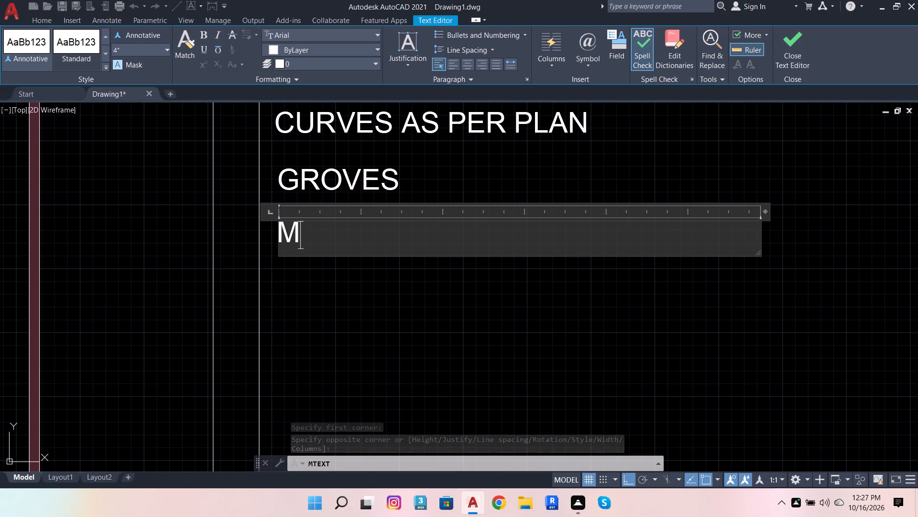
{"action": "type", "text": "DF"}
{"action": "key", "text": "space"}
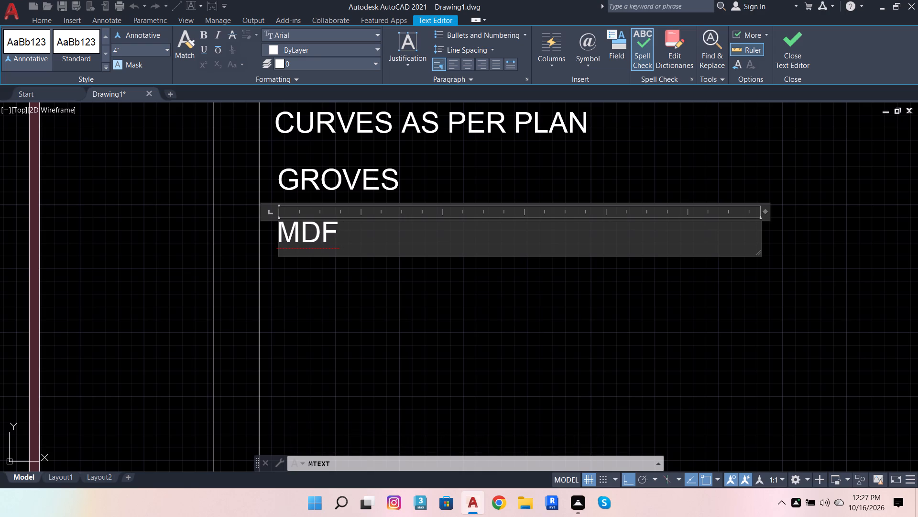
{"action": "type", "text": "SHEET"}
{"action": "key", "text": "space"}
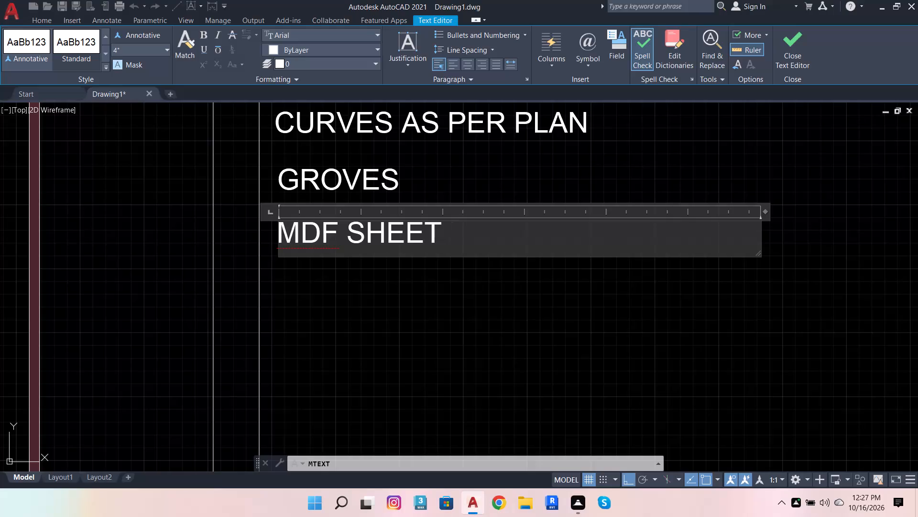
{"action": "type", "text": "WITH"}
{"action": "key", "text": "space"}
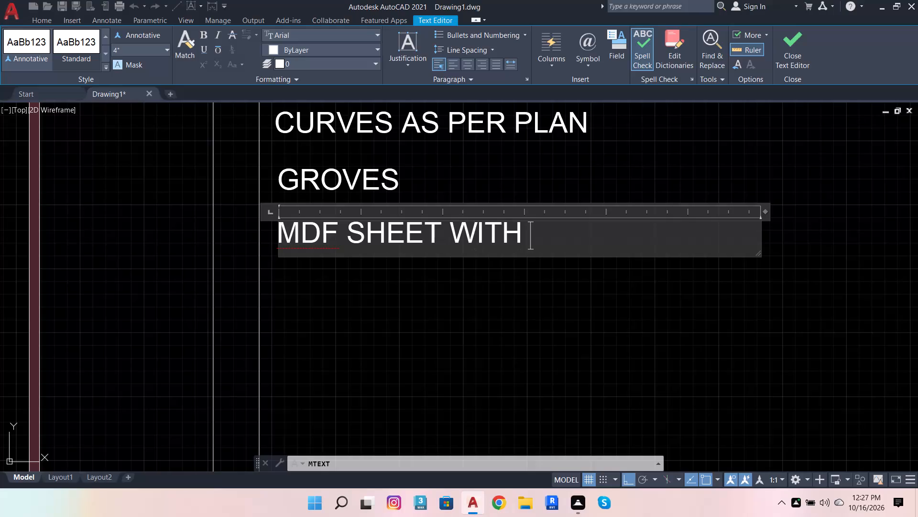
{"action": "key", "text": "Return"}
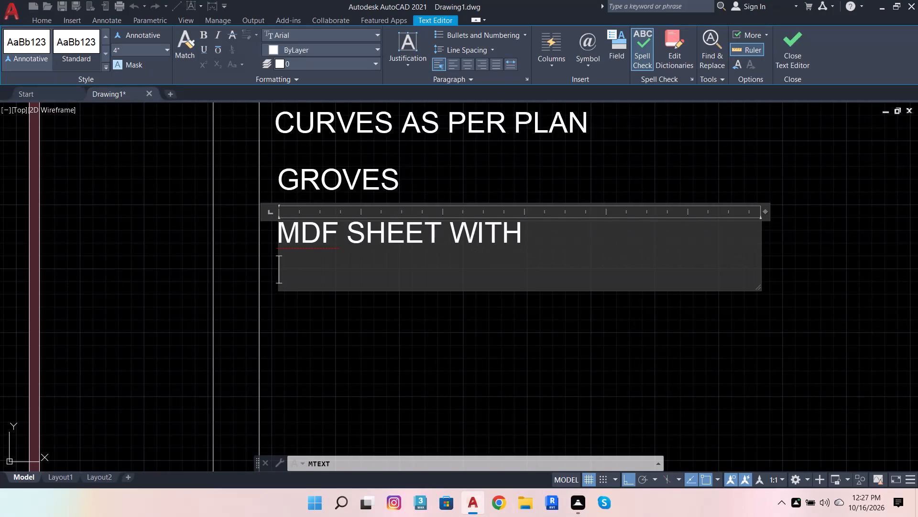
{"action": "type", "text": "LAN"}
{"action": "key", "text": "BackSpace"}
{"action": "type", "text": "MIN"}
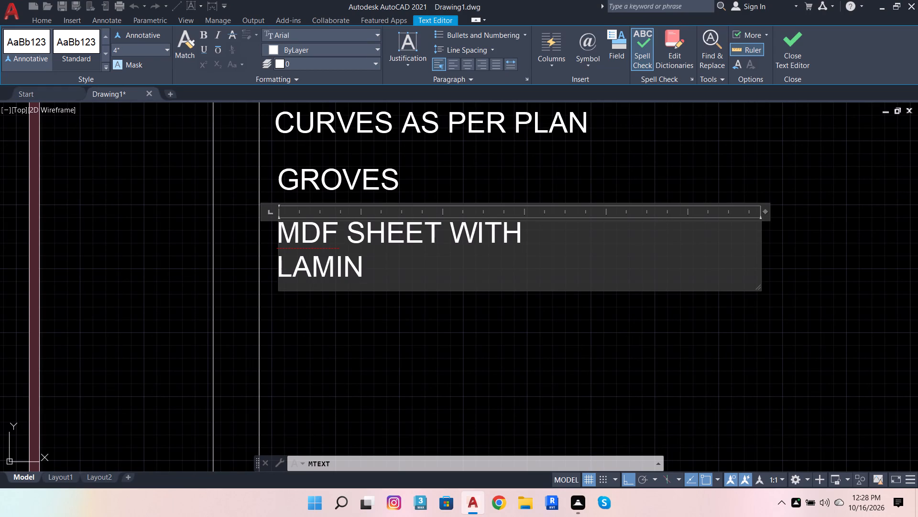
{"action": "key", "text": "a"}
{"action": "key", "text": "t"}
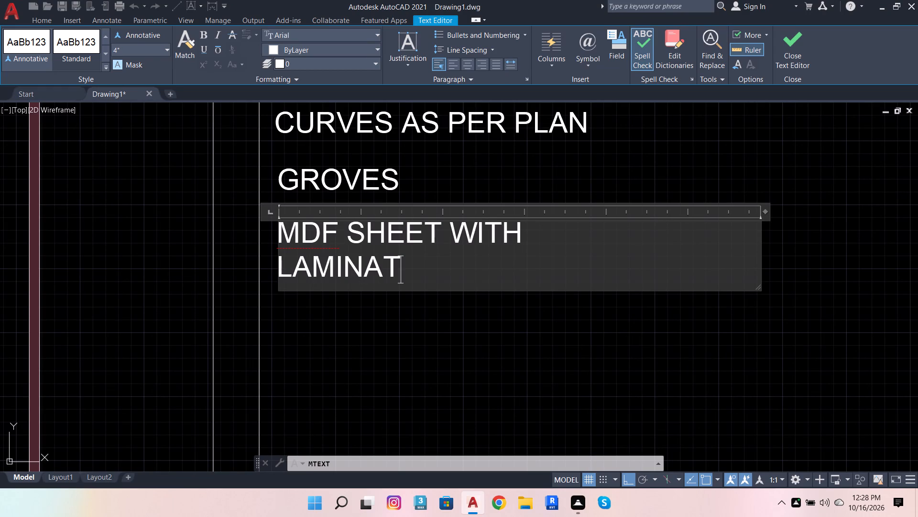
{"action": "type", "text": "E"}
{"action": "key", "text": "space"}
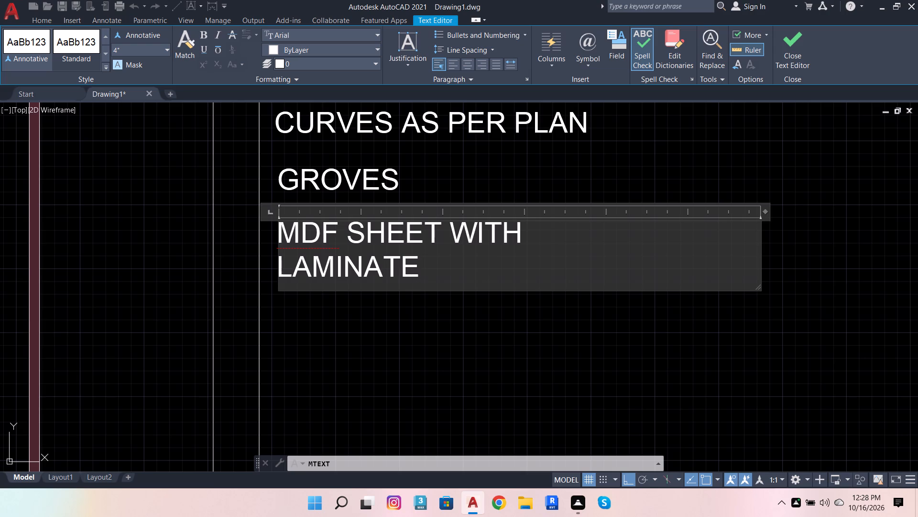
{"action": "type", "text": "FINI"}
{"action": "key", "text": "s"}
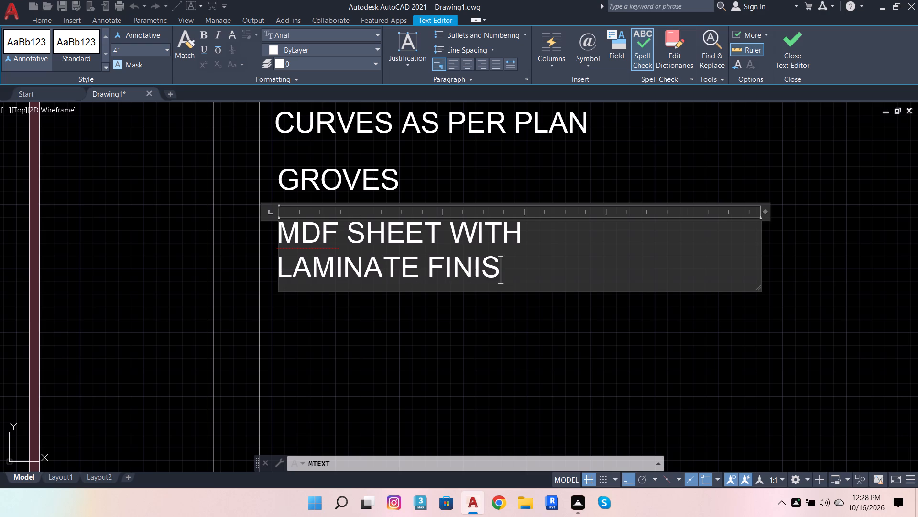
{"action": "key", "text": "h"}
{"action": "left_click", "coordinate": [459, 327]}
Add the multiline text note LED STRIP below the MDF SHEET WITH LAMINATE FINISH note.
{"action": "scroll", "coordinate": [425, 216], "scroll_direction": "down", "scroll_amount": 3}
{"action": "scroll", "coordinate": [451, 349], "scroll_direction": "up", "scroll_amount": 1}
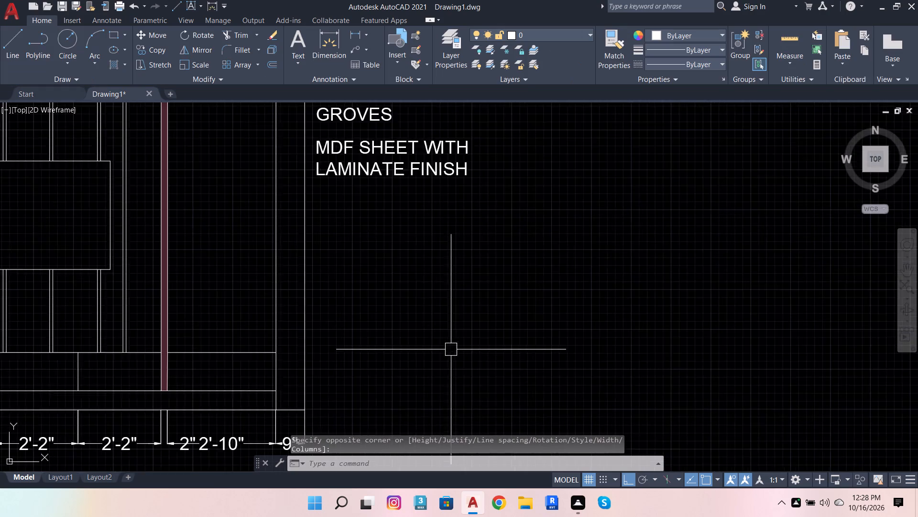
{"action": "scroll", "coordinate": [451, 349], "scroll_direction": "up", "scroll_amount": 1}
{"action": "scroll", "coordinate": [294, 326], "scroll_direction": "down", "scroll_amount": 1}
{"action": "scroll", "coordinate": [298, 373], "scroll_direction": "down", "scroll_amount": 1}
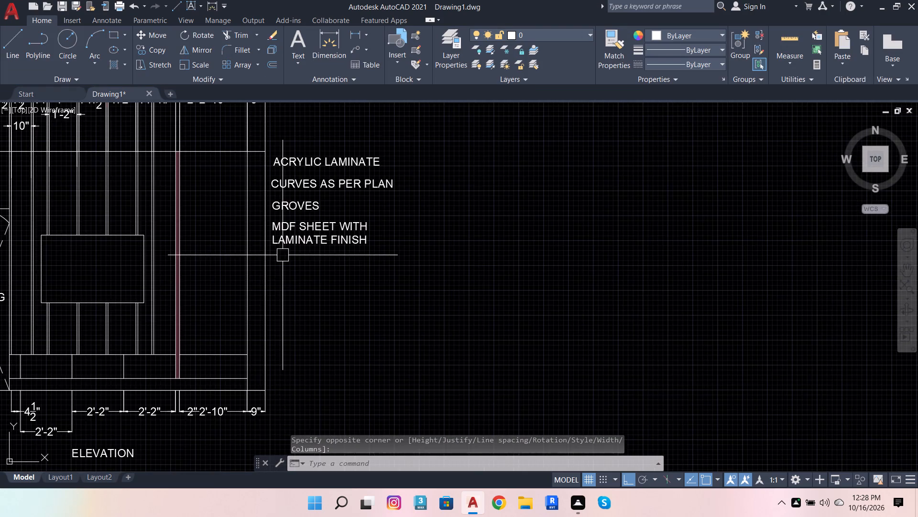
{"action": "scroll", "coordinate": [283, 255], "scroll_direction": "up", "scroll_amount": 2}
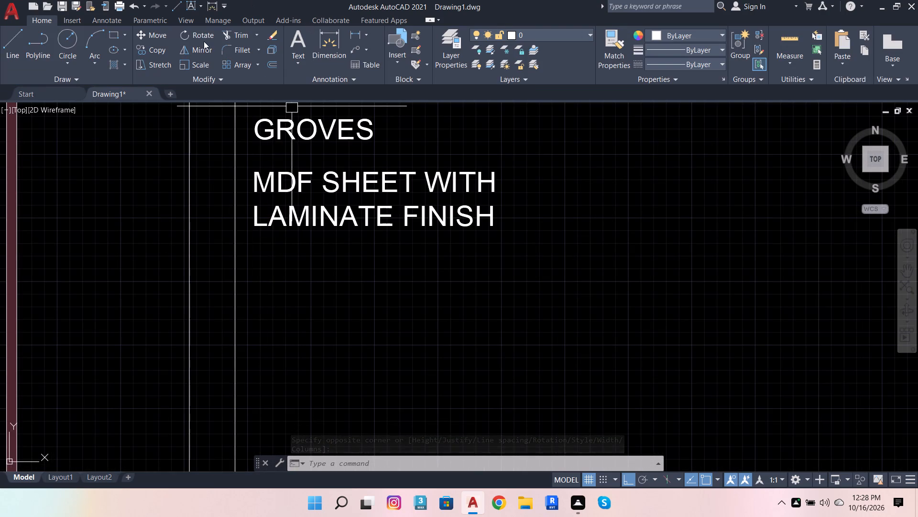
{"action": "left_click", "coordinate": [296, 31]}
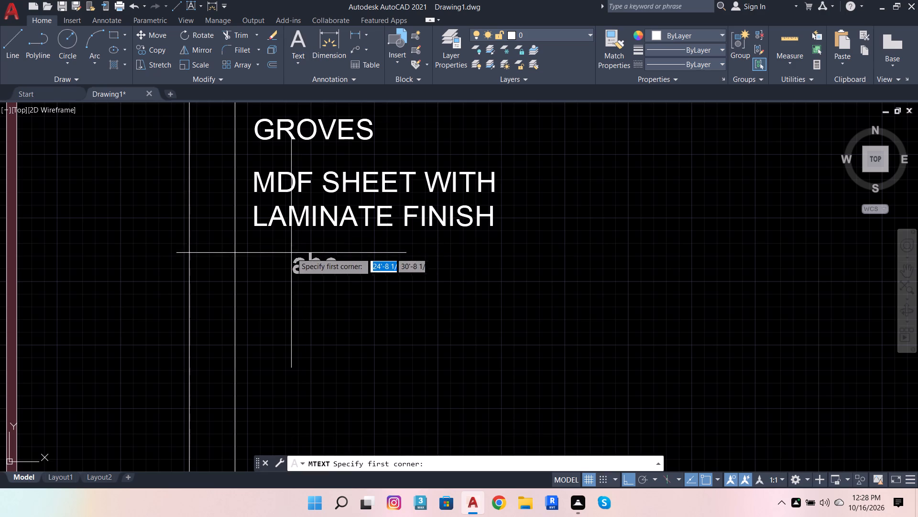
{"action": "left_click", "coordinate": [259, 280]}
{"action": "left_click", "coordinate": [565, 338]}
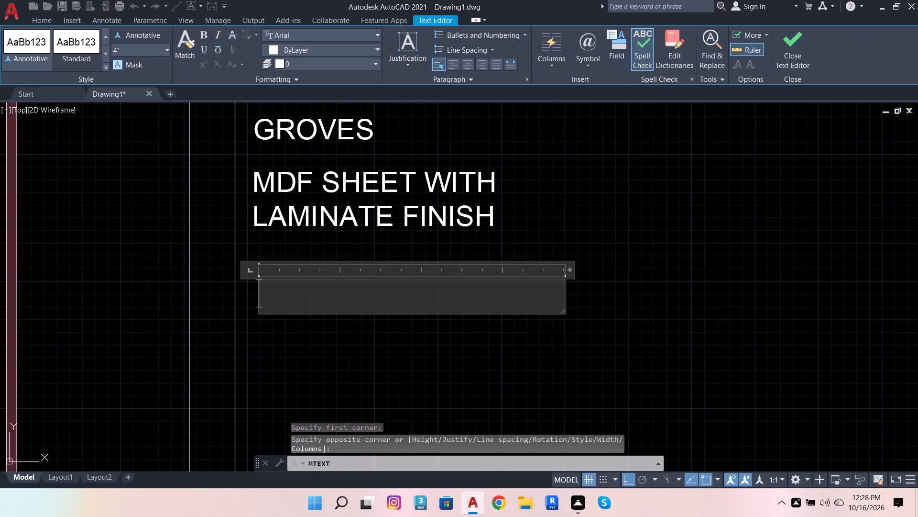
{"action": "key", "text": "l"}
{"action": "type", "text": "ED"}
{"action": "key", "text": "space"}
{"action": "key", "text": "s"}
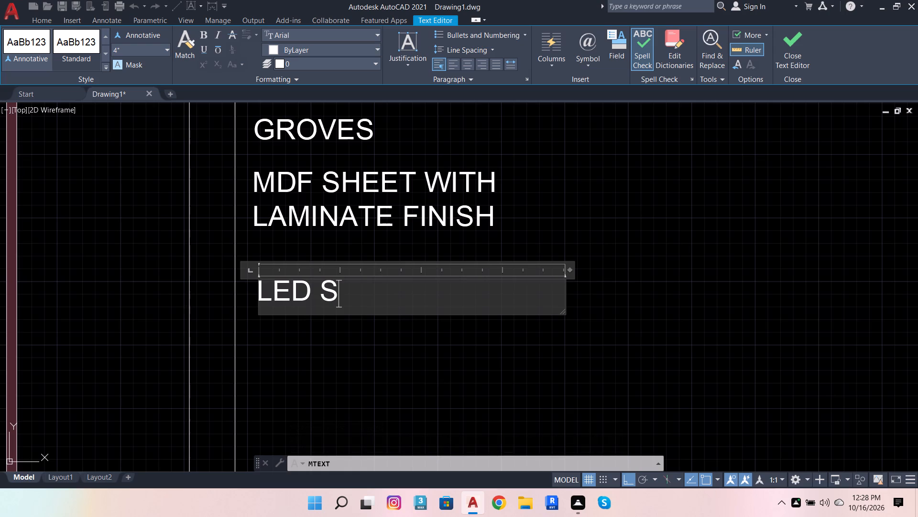
{"action": "key", "text": "t"}
{"action": "key", "text": "e"}
{"action": "key", "text": "BackSpace"}
{"action": "type", "text": "RI"}
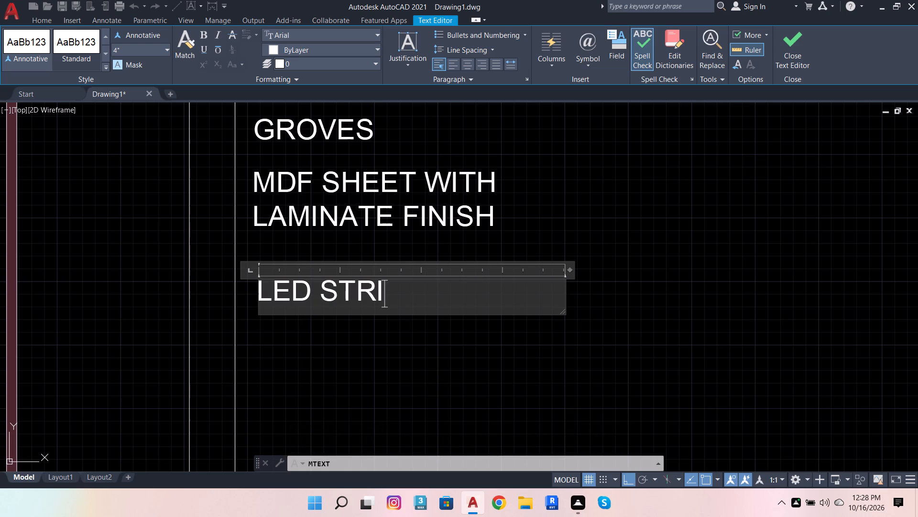
{"action": "key", "text": "p"}
{"action": "left_click", "coordinate": [375, 336]}
Copy the GROVES note straight down about 3'-9" so a second GROVES note sits just below LED STRIP.
{"action": "scroll", "coordinate": [337, 298], "scroll_direction": "down", "scroll_amount": 1}
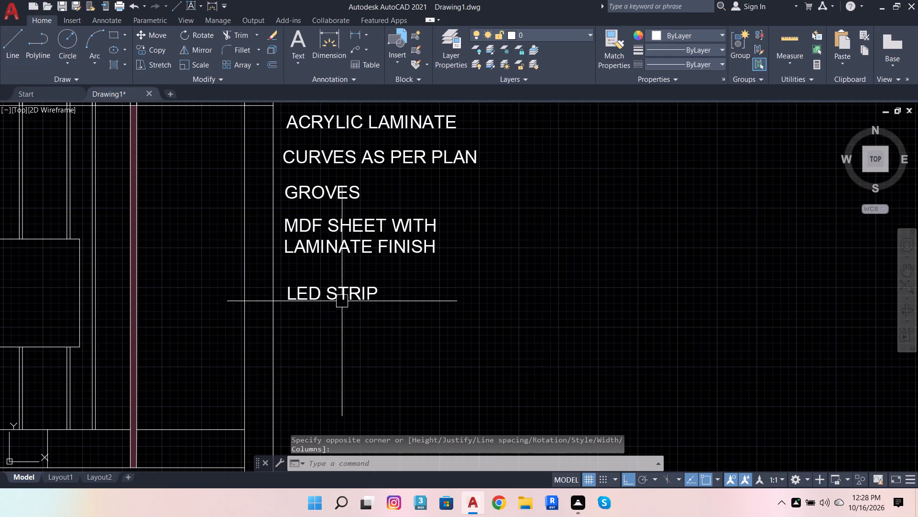
{"action": "scroll", "coordinate": [385, 261], "scroll_direction": "down", "scroll_amount": 1}
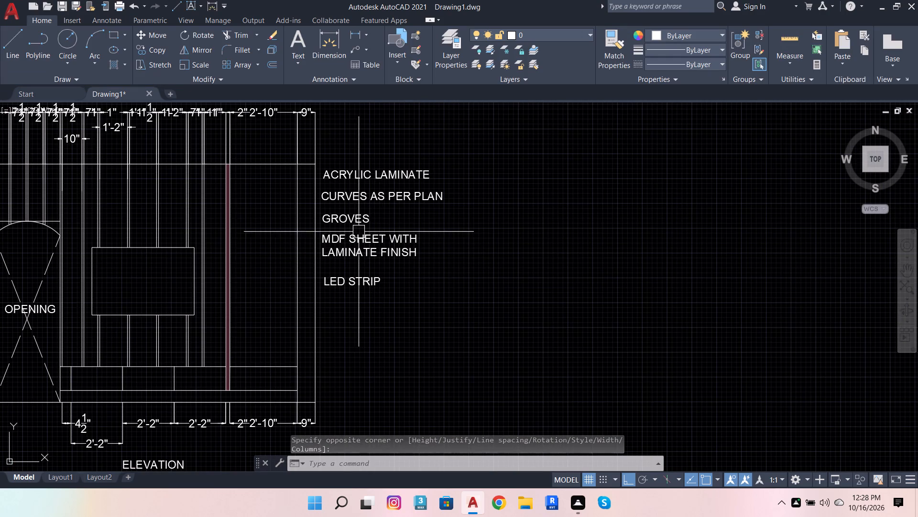
{"action": "left_click", "coordinate": [359, 222]}
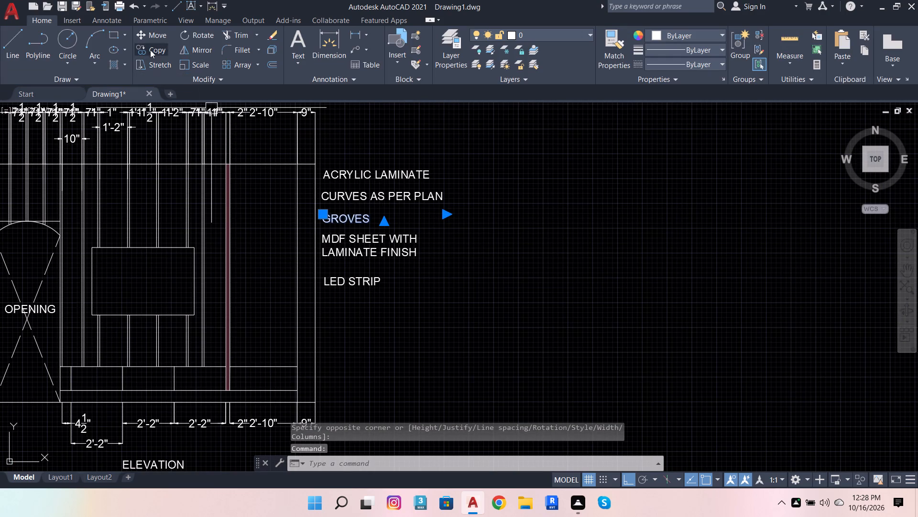
{"action": "left_click", "coordinate": [150, 49]}
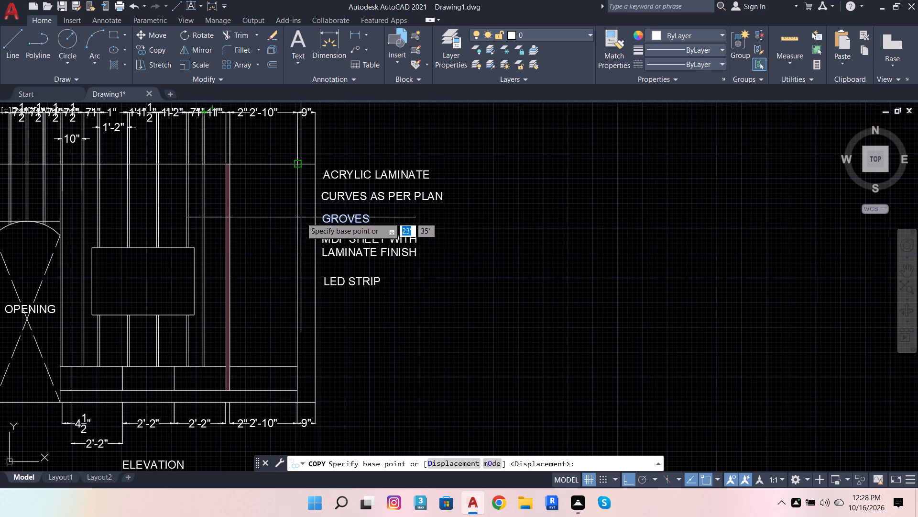
{"action": "scroll", "coordinate": [345, 215], "scroll_direction": "up", "scroll_amount": 4}
{"action": "left_click", "coordinate": [342, 216]}
{"action": "scroll", "coordinate": [373, 214], "scroll_direction": "down", "scroll_amount": 5}
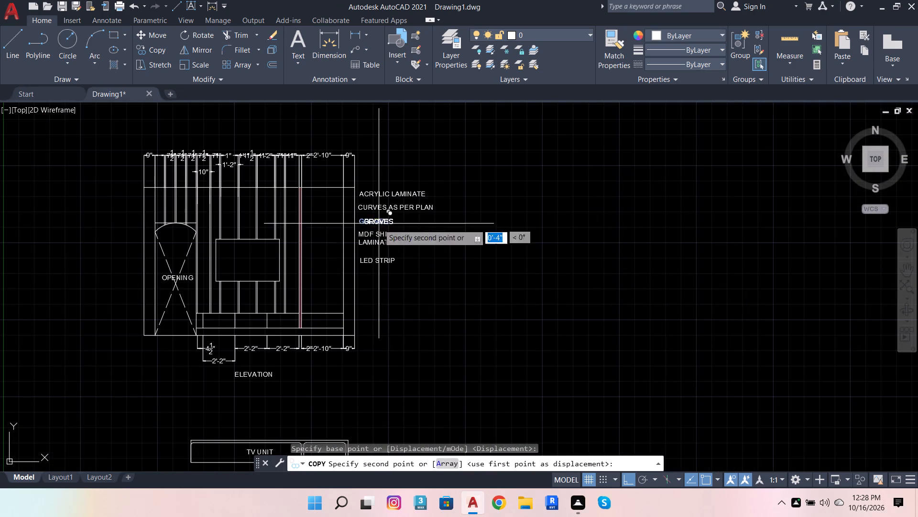
{"action": "scroll", "coordinate": [356, 516], "scroll_direction": "up", "scroll_amount": 3}
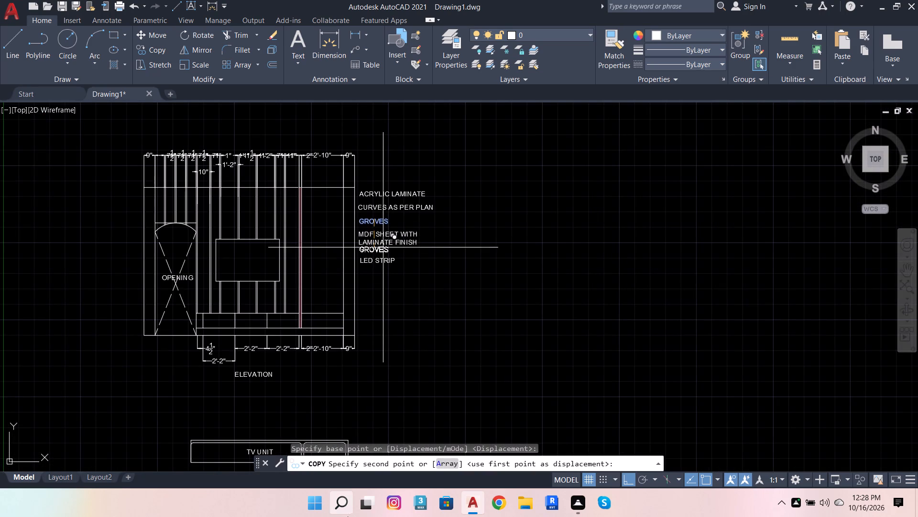
{"action": "scroll", "coordinate": [348, 516], "scroll_direction": "up", "scroll_amount": 1}
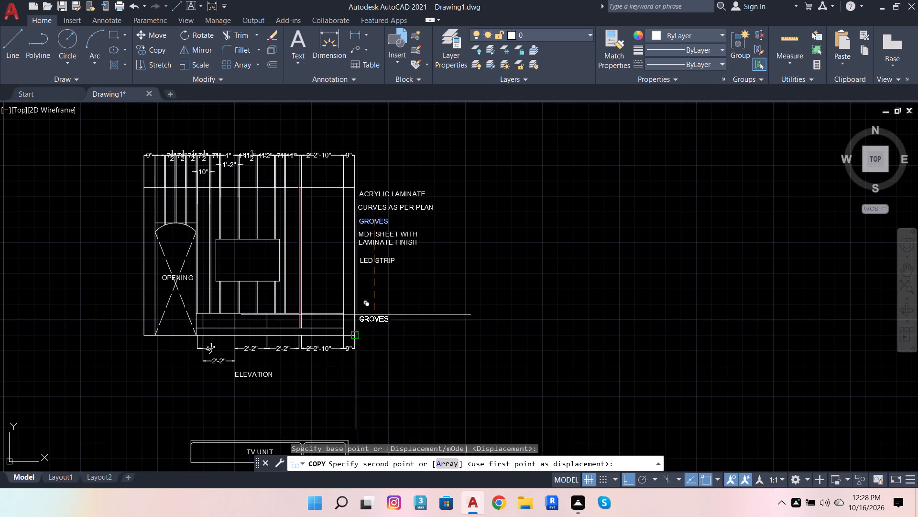
{"action": "scroll", "coordinate": [375, 283], "scroll_direction": "up", "scroll_amount": 3}
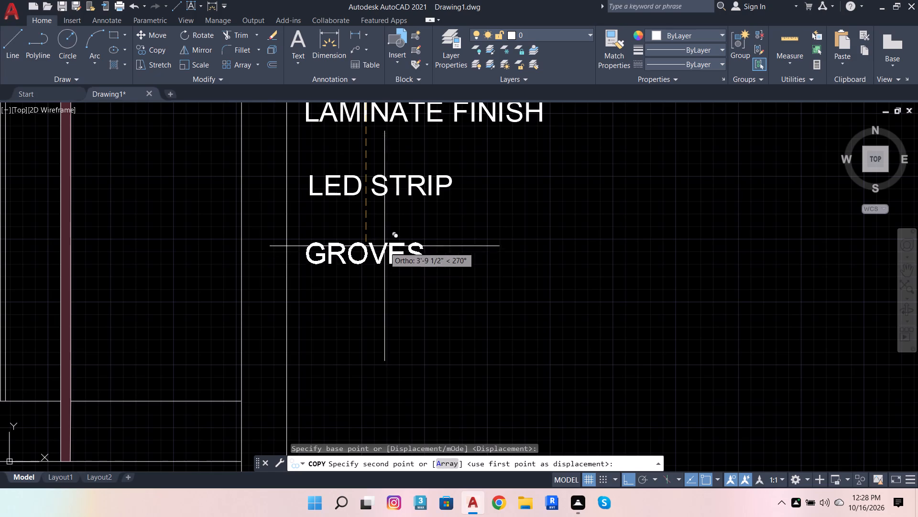
{"action": "left_click", "coordinate": [385, 240]}
{"action": "scroll", "coordinate": [385, 242], "scroll_direction": "down", "scroll_amount": 2}
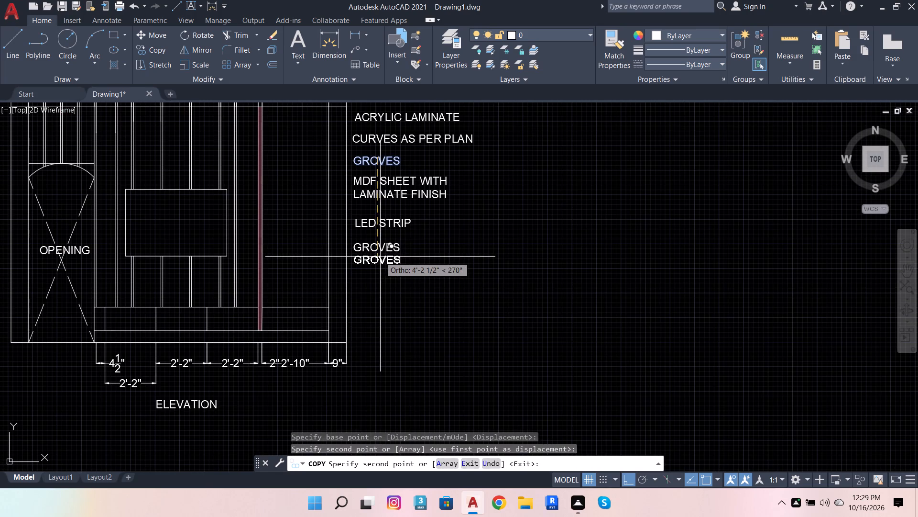
{"action": "key", "text": "Escape"}
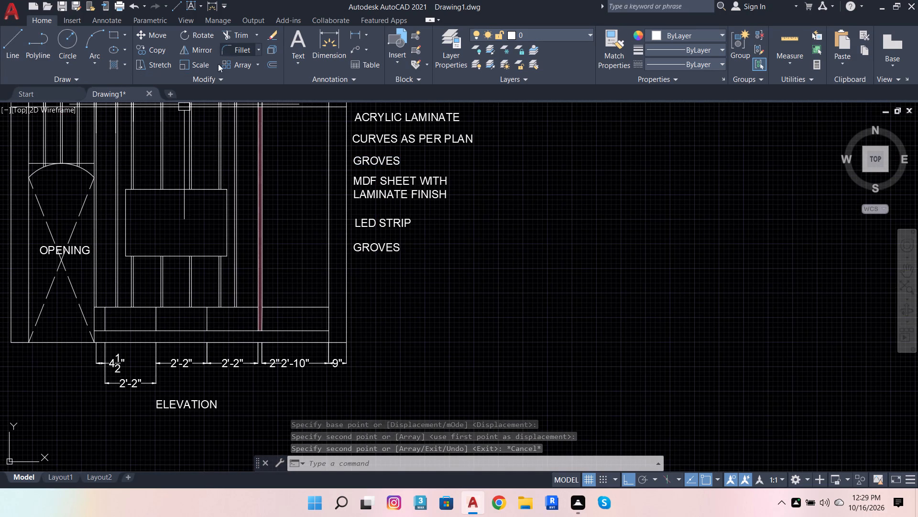
Add the two-line multiline text note DRAWERS / VENEER FINISH beside the drawer band at the elevation's base.
{"action": "left_click", "coordinate": [304, 39]}
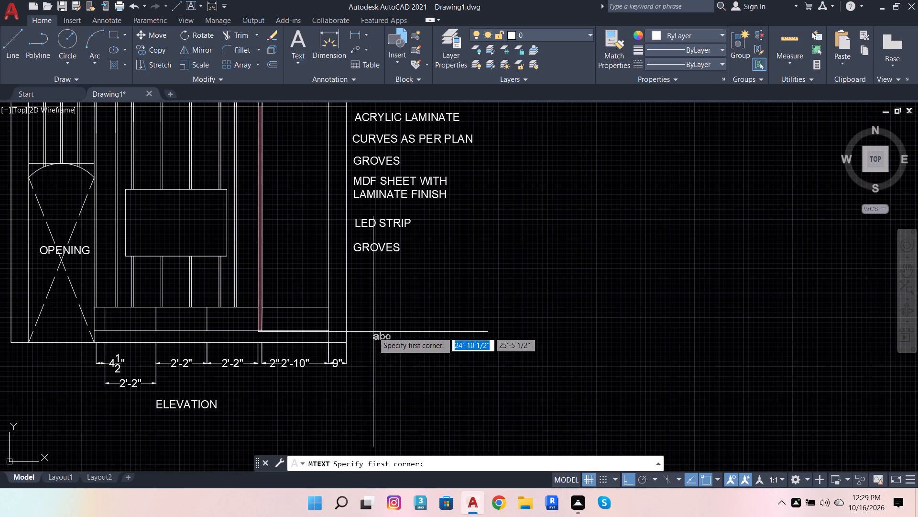
{"action": "left_click", "coordinate": [369, 328]}
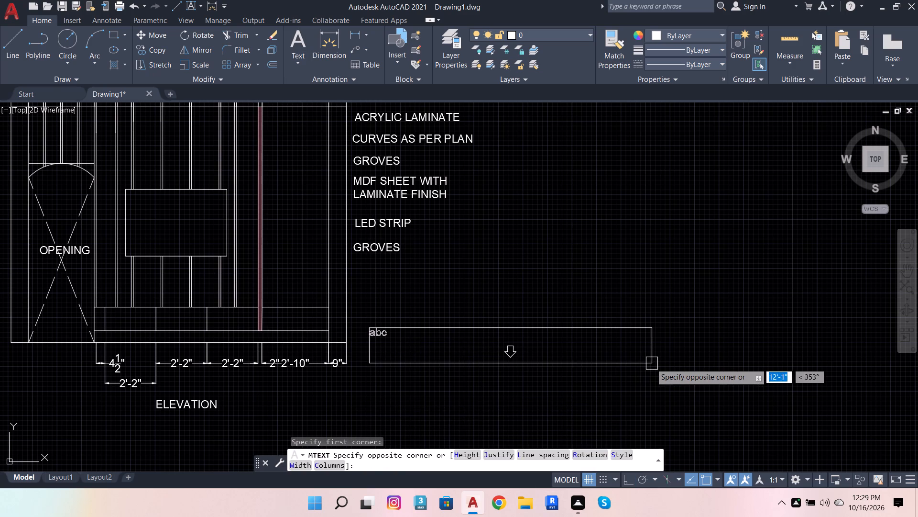
{"action": "left_click", "coordinate": [610, 350]}
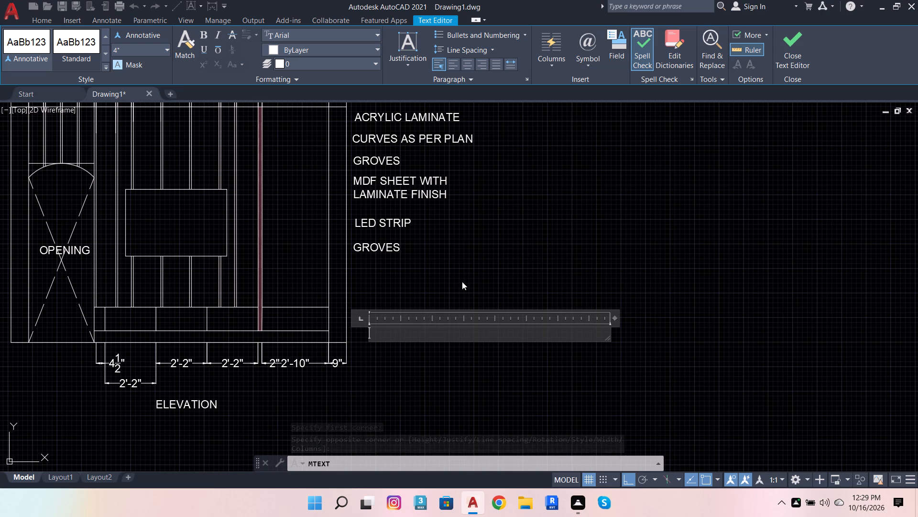
{"action": "type", "text": "DRAW"}
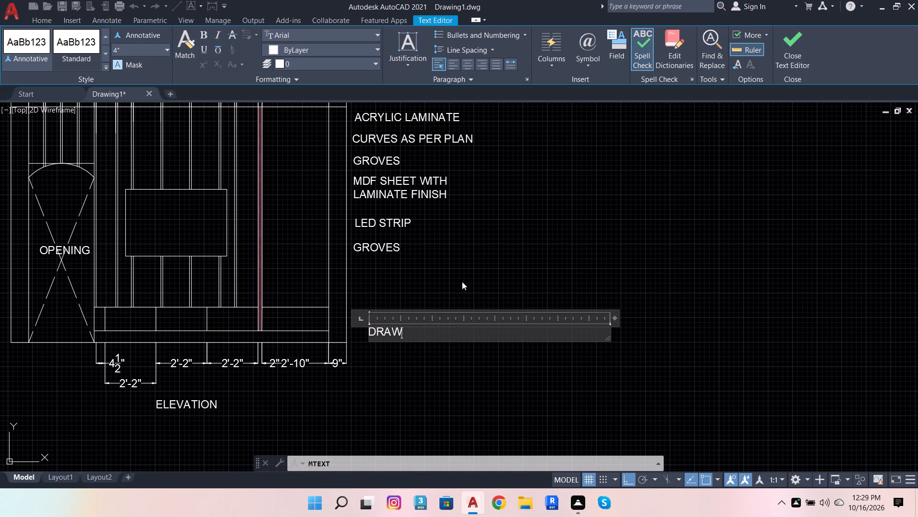
{"action": "type", "text": "ER"}
{"action": "type", "text": "S"}
{"action": "key", "text": "space"}
{"action": "key", "text": "Return"}
{"action": "type", "text": "VE"}
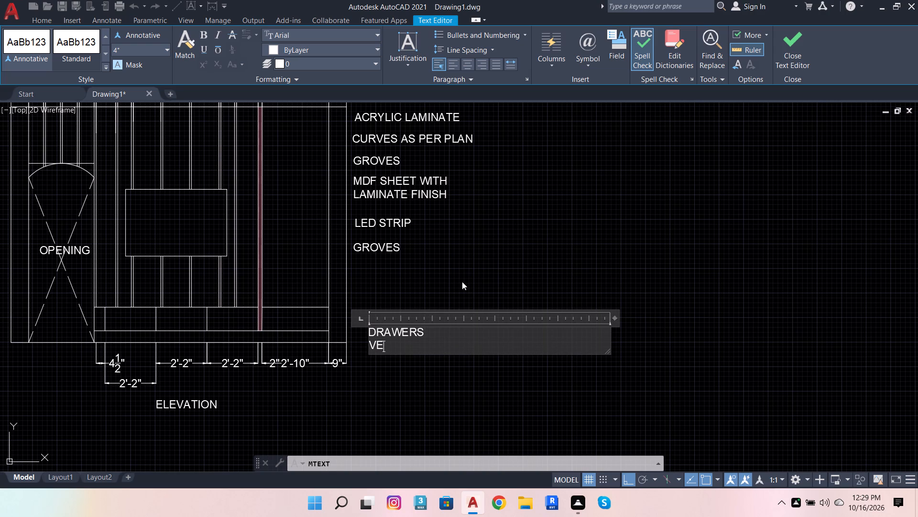
{"action": "type", "text": "NEER"}
{"action": "key", "text": "space"}
{"action": "type", "text": "FINS"}
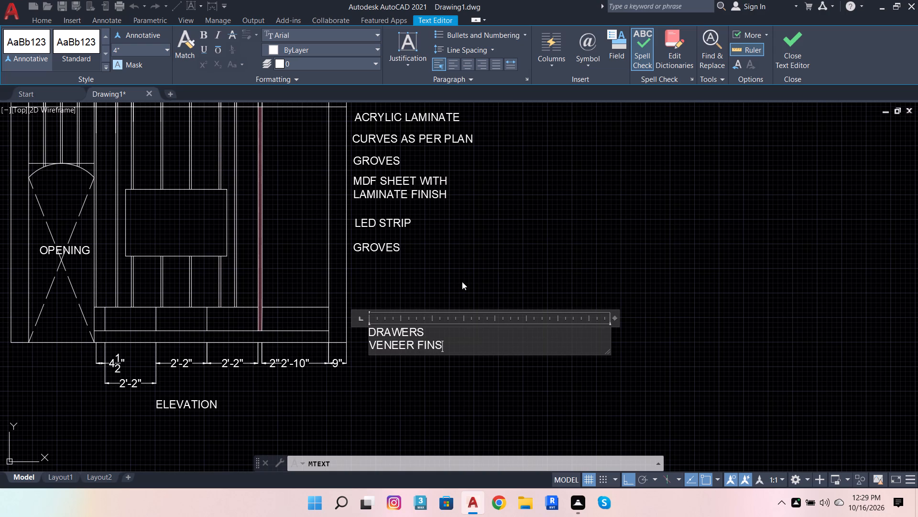
{"action": "key", "text": "BackSpace"}
{"action": "key", "text": "i"}
{"action": "type", "text": "SH"}
{"action": "left_click", "coordinate": [589, 383]}
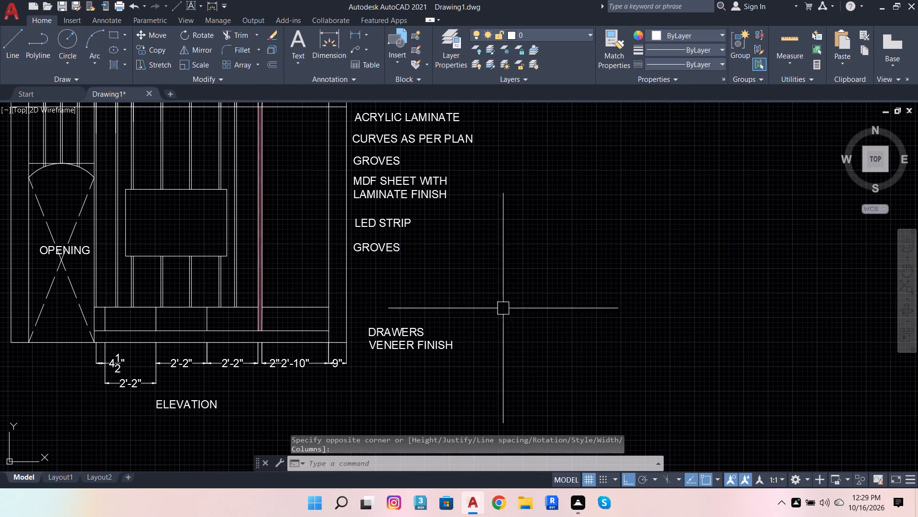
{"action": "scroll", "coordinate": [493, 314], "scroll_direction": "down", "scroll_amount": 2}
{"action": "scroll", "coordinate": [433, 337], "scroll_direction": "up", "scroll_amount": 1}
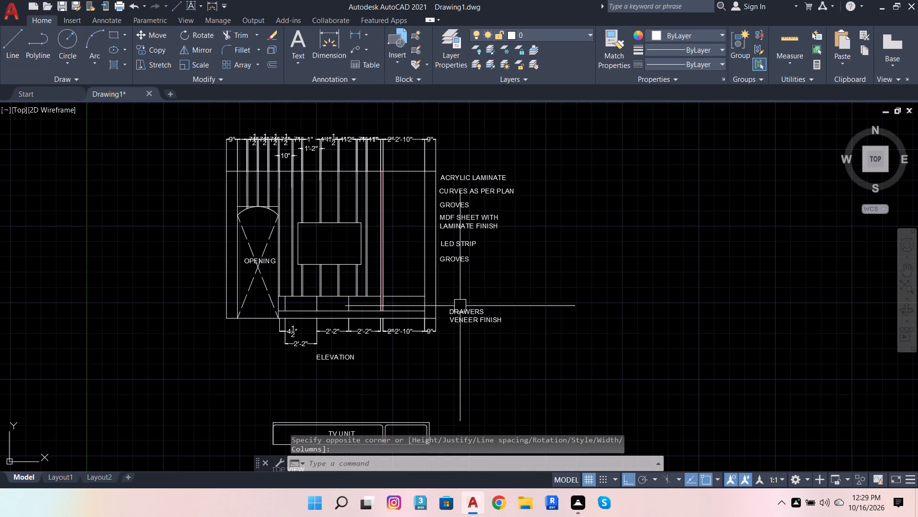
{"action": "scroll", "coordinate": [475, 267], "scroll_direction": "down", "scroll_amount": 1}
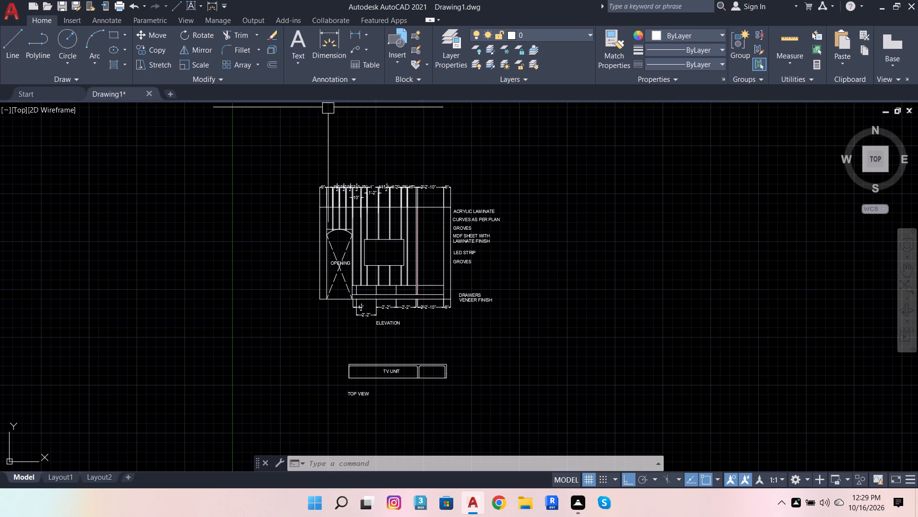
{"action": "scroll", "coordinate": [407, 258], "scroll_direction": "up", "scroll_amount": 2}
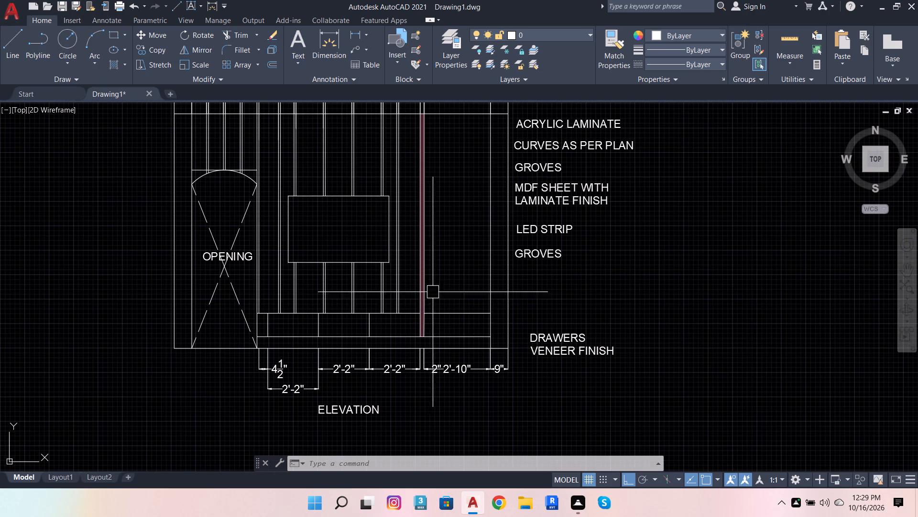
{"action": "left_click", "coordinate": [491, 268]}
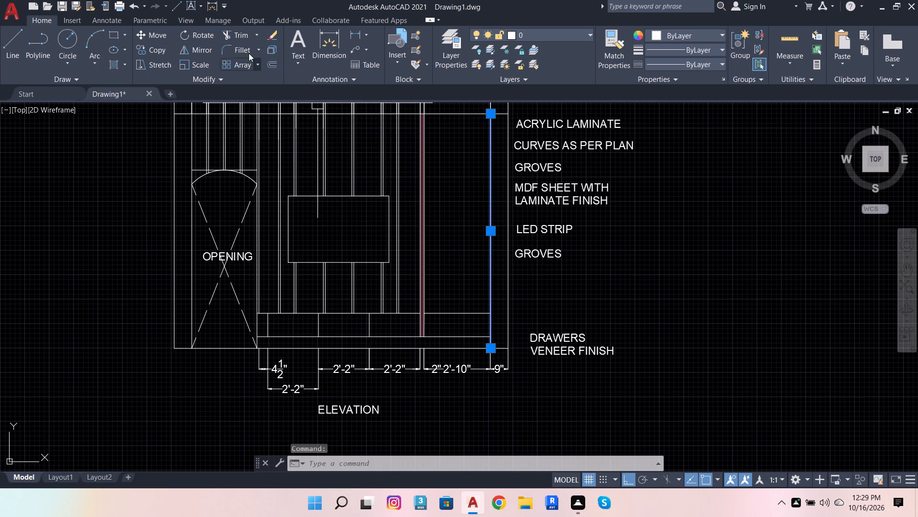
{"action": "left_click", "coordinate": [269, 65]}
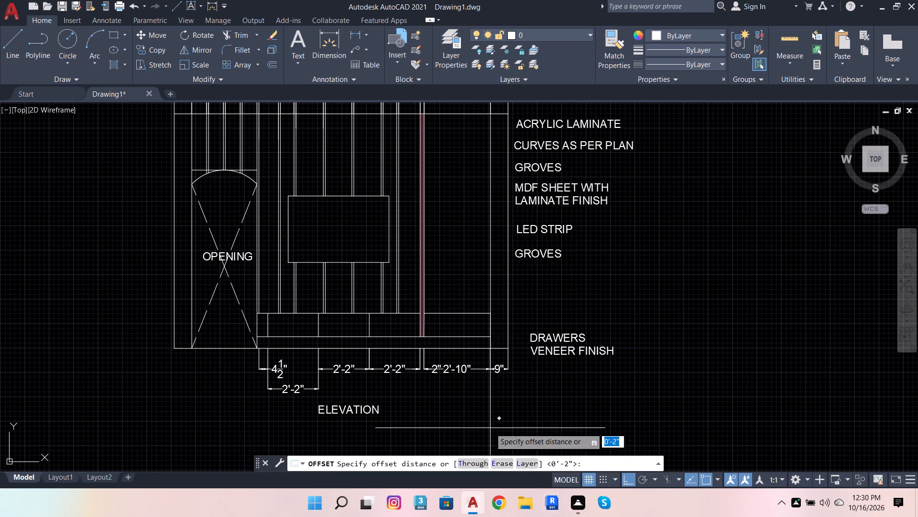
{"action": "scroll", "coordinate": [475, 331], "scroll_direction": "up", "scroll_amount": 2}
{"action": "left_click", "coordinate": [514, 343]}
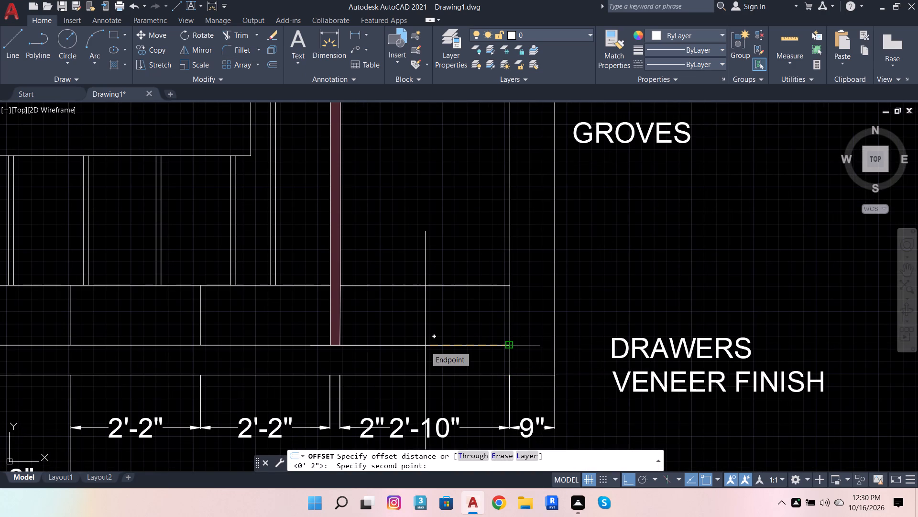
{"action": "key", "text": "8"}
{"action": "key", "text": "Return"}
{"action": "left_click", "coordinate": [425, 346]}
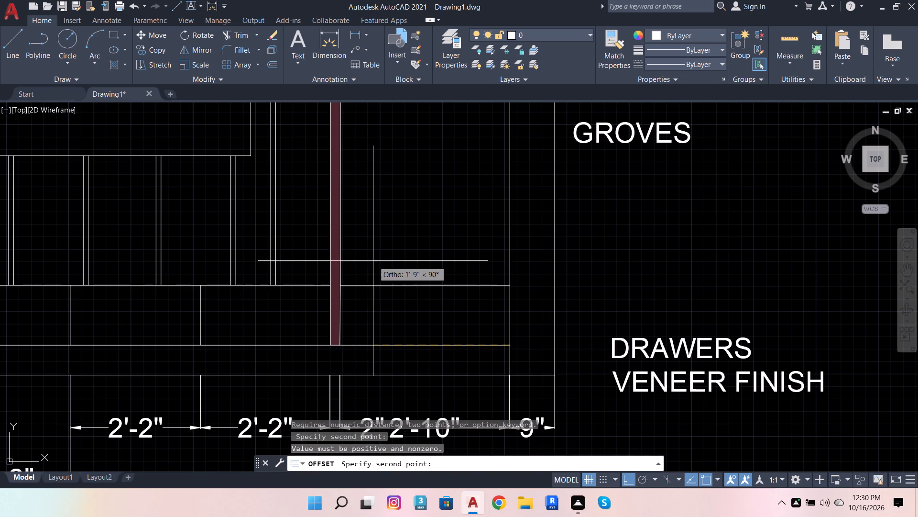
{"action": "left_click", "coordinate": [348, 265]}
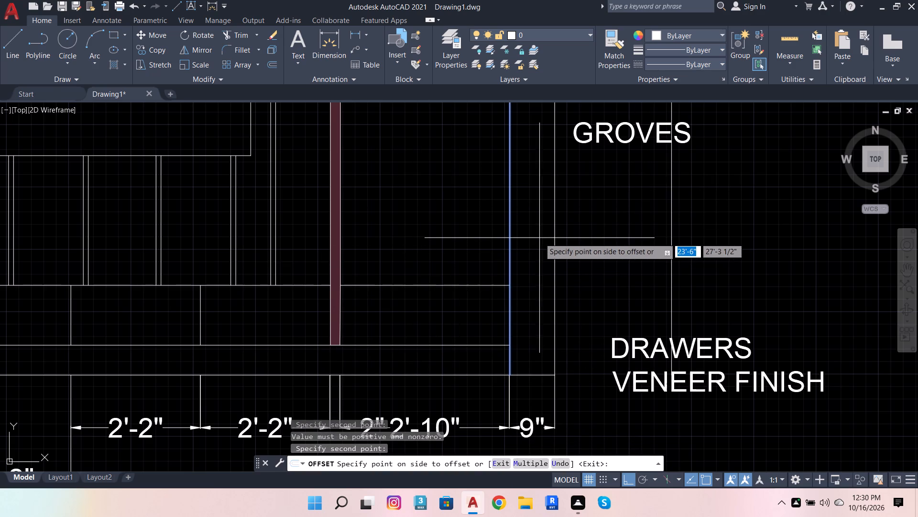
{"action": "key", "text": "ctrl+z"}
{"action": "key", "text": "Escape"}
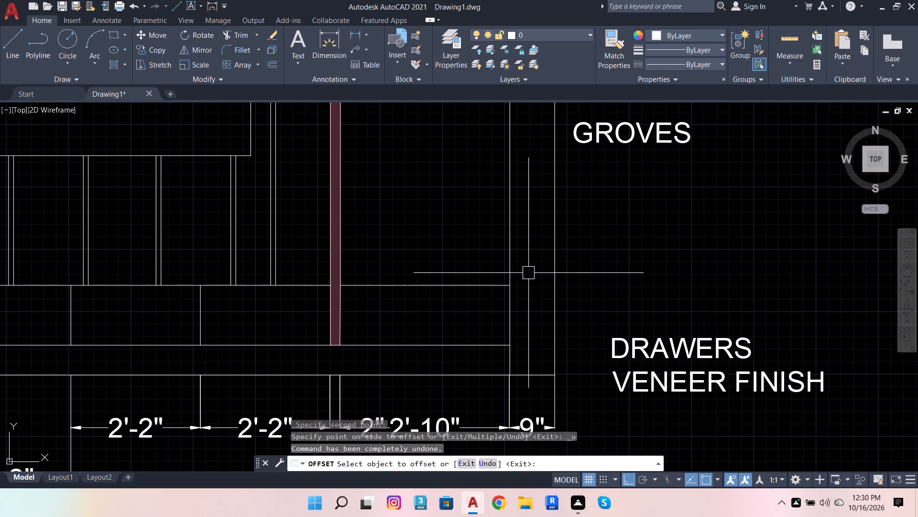
Offset the vertical line at the inner edge of the elevation's 9" end strip 6" inward into the 2'-10" bay.
{"action": "left_click", "coordinate": [507, 221]}
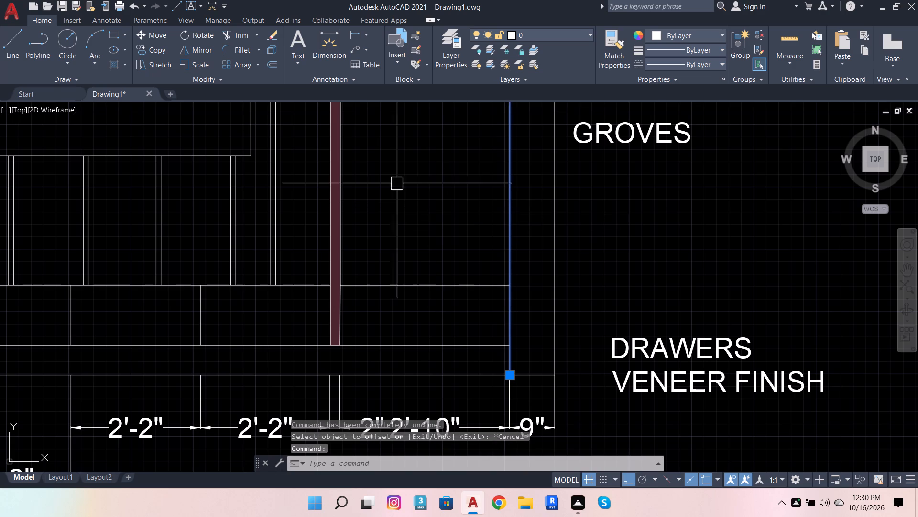
{"action": "left_click", "coordinate": [270, 63]}
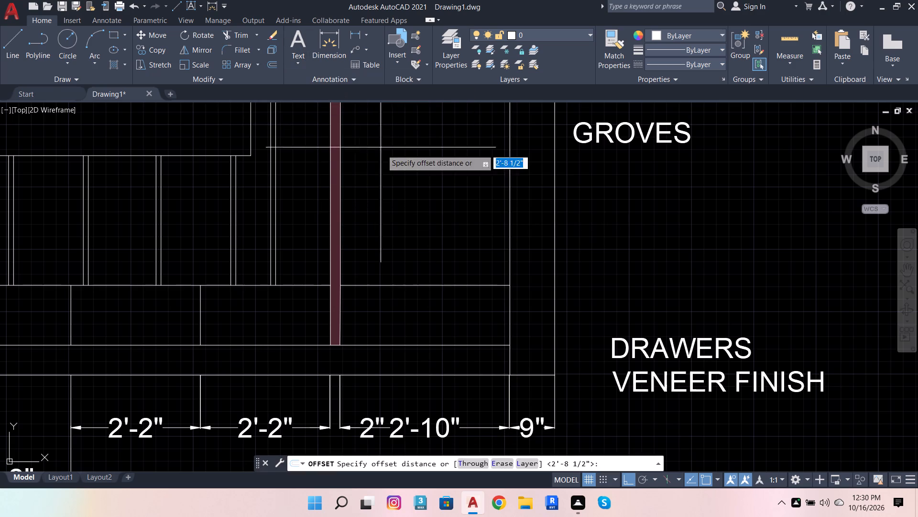
{"action": "left_click", "coordinate": [511, 286]}
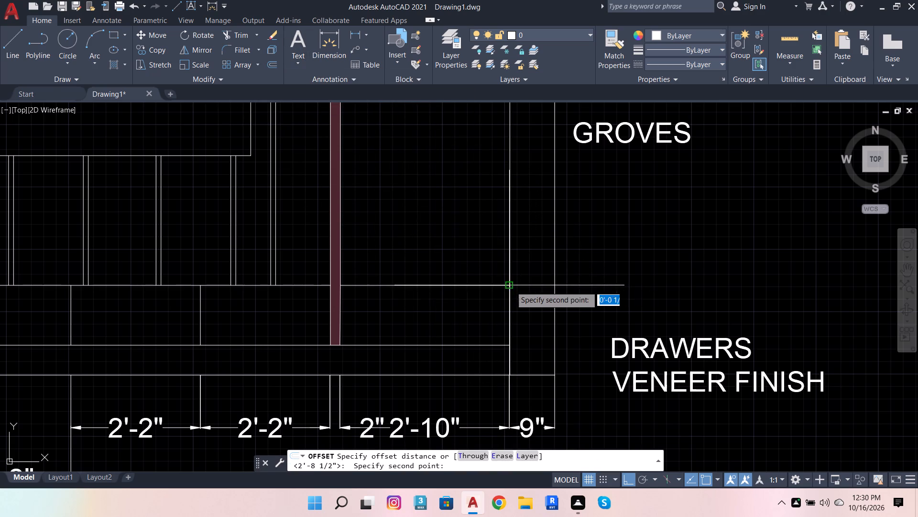
{"action": "key", "text": "6"}
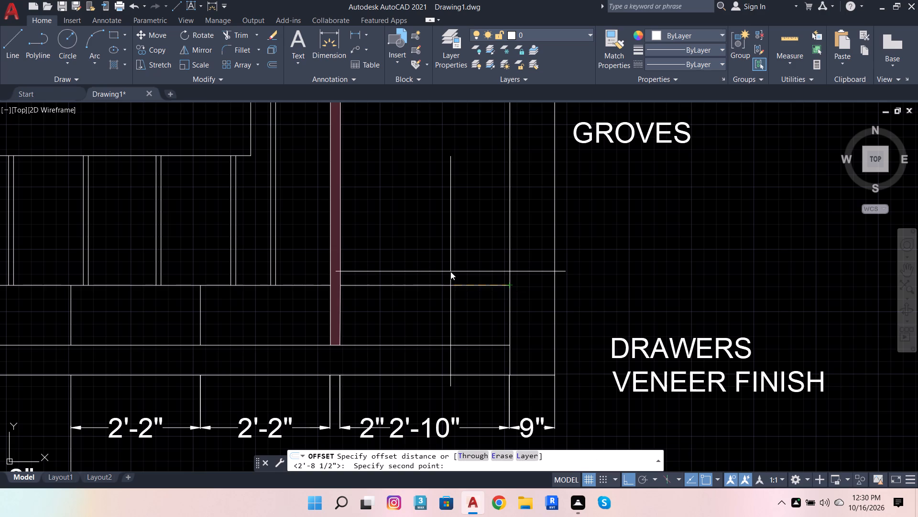
{"action": "key", "text": "Return"}
{"action": "left_click", "coordinate": [450, 271]}
Offset the dark red strip's bay-side edge 6" into the 2'-10" bay, both in the drawer band and above it.
{"action": "scroll", "coordinate": [354, 306], "scroll_direction": "up", "scroll_amount": 2}
{"action": "left_click", "coordinate": [325, 282]}
{"action": "left_click", "coordinate": [379, 293]}
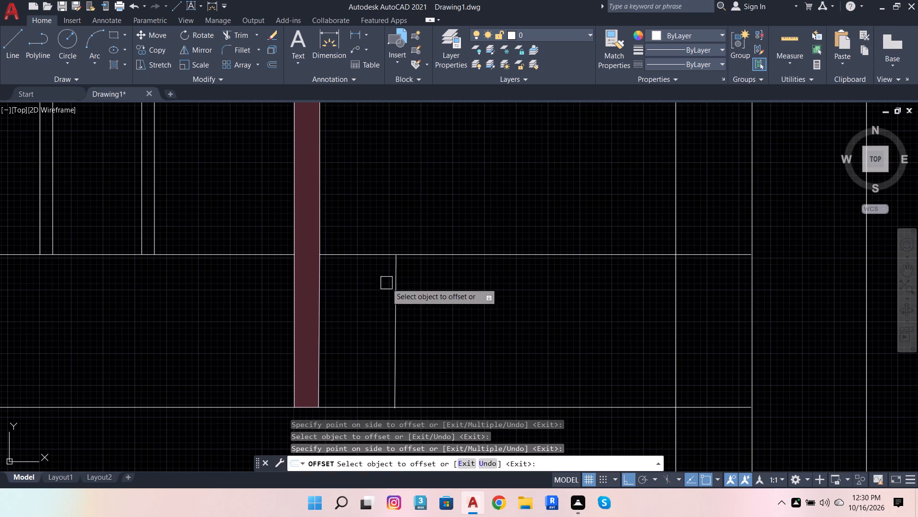
{"action": "scroll", "coordinate": [379, 270], "scroll_direction": "down", "scroll_amount": 4}
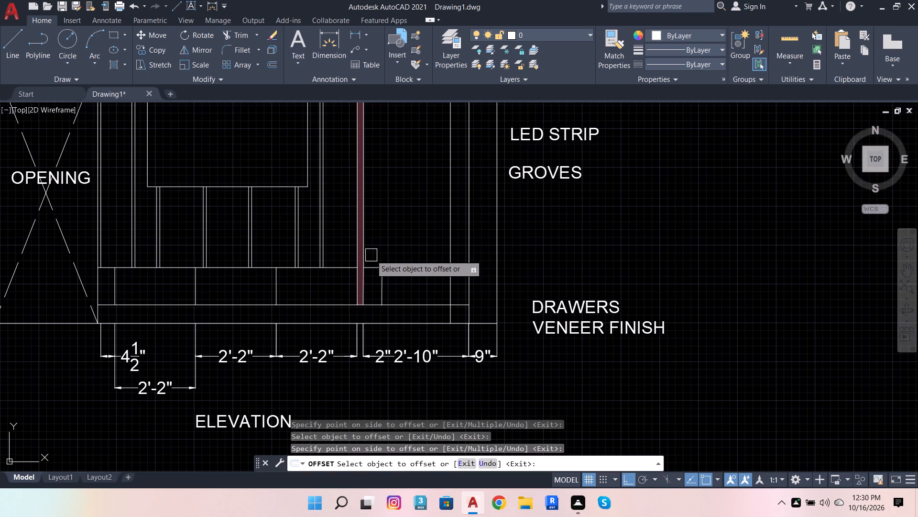
{"action": "left_click", "coordinate": [370, 252]}
{"action": "left_click", "coordinate": [407, 240]}
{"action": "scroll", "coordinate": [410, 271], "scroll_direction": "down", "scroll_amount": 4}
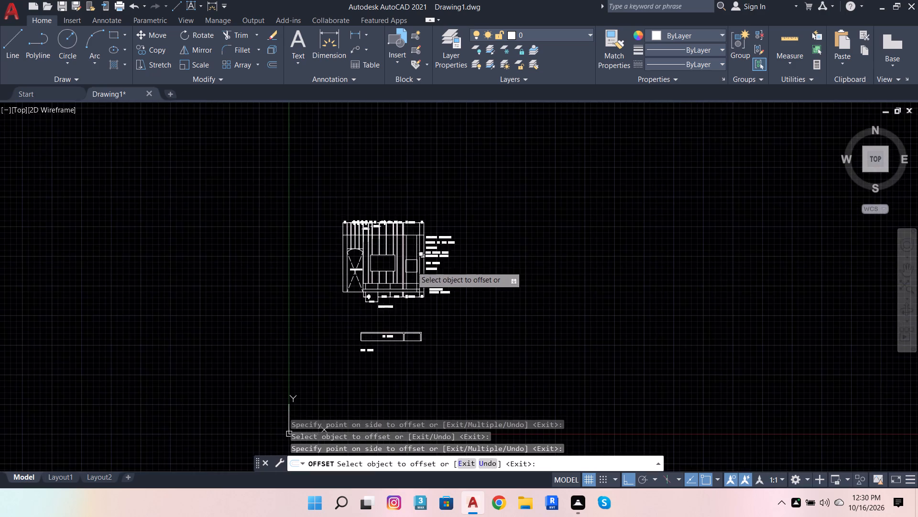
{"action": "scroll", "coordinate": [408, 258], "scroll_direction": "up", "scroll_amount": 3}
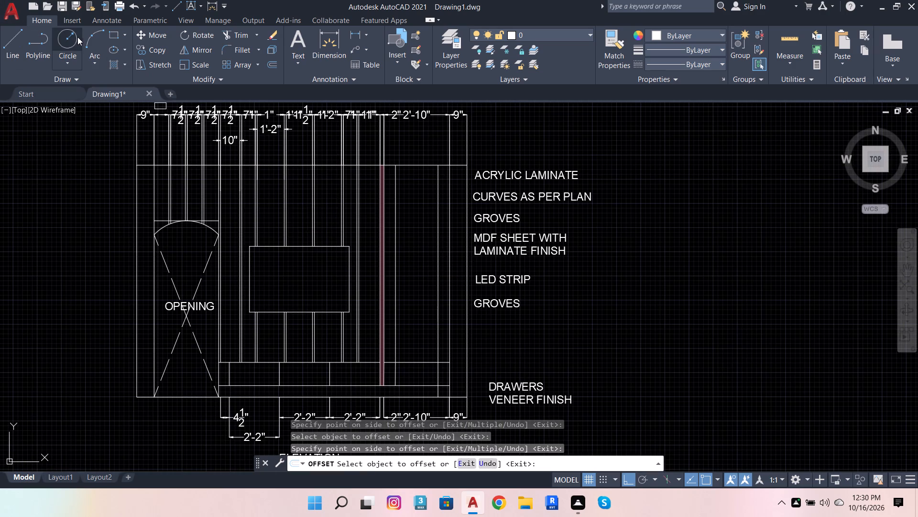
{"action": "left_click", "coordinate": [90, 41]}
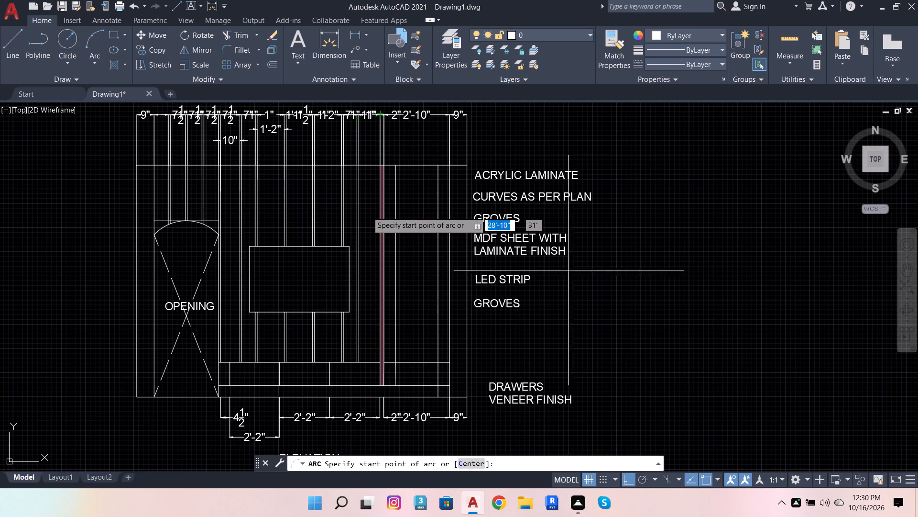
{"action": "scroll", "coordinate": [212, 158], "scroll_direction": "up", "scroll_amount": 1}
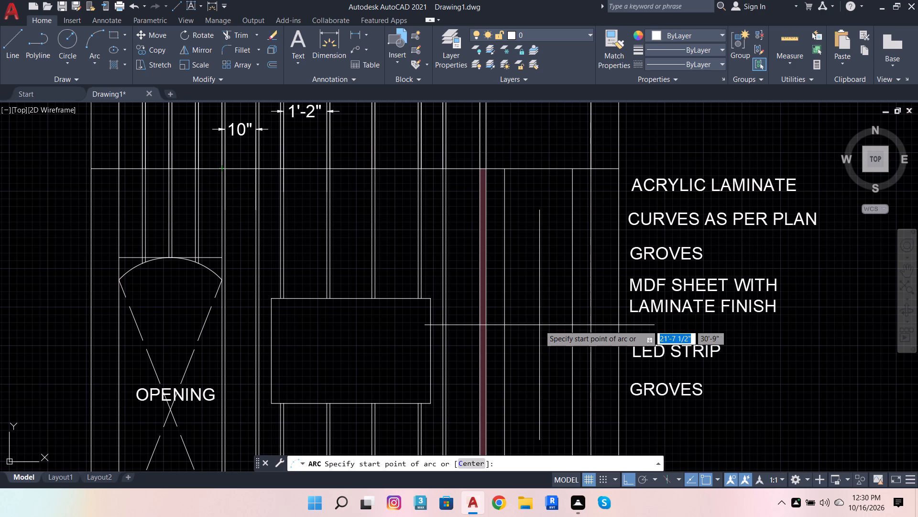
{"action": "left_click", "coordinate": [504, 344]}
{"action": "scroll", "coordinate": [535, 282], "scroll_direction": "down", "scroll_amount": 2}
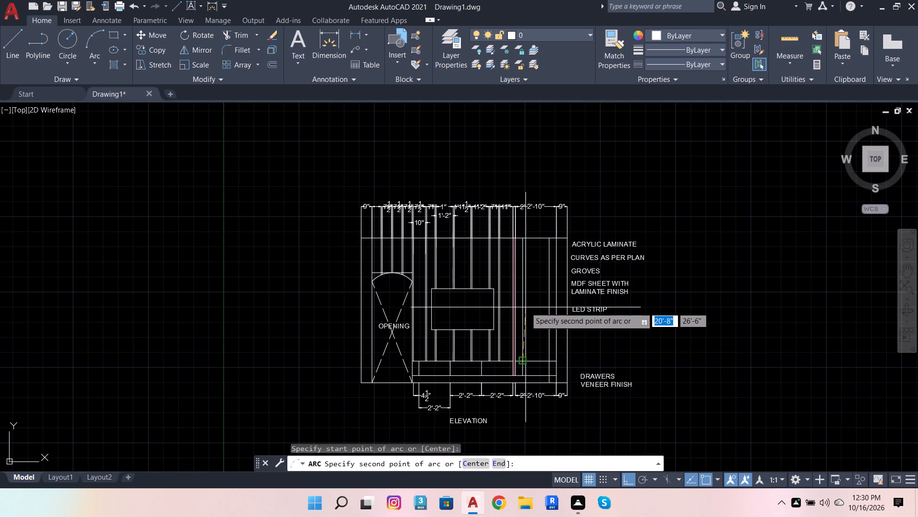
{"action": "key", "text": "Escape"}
Draw a horizontal line across the 2'-10" bay, crossing both offset verticals, level with the MDF SHEET WITH LAMINATE FINISH note.
{"action": "scroll", "coordinate": [527, 317], "scroll_direction": "up", "scroll_amount": 1}
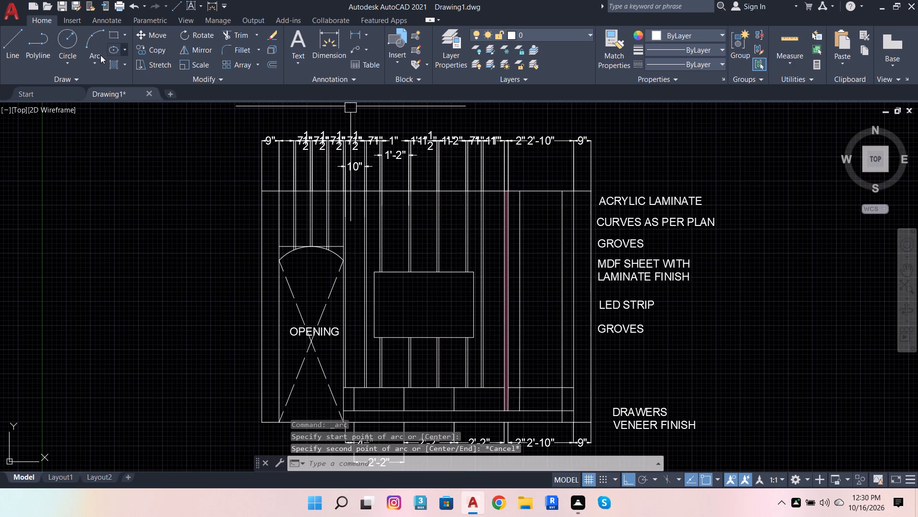
{"action": "left_click", "coordinate": [9, 50]}
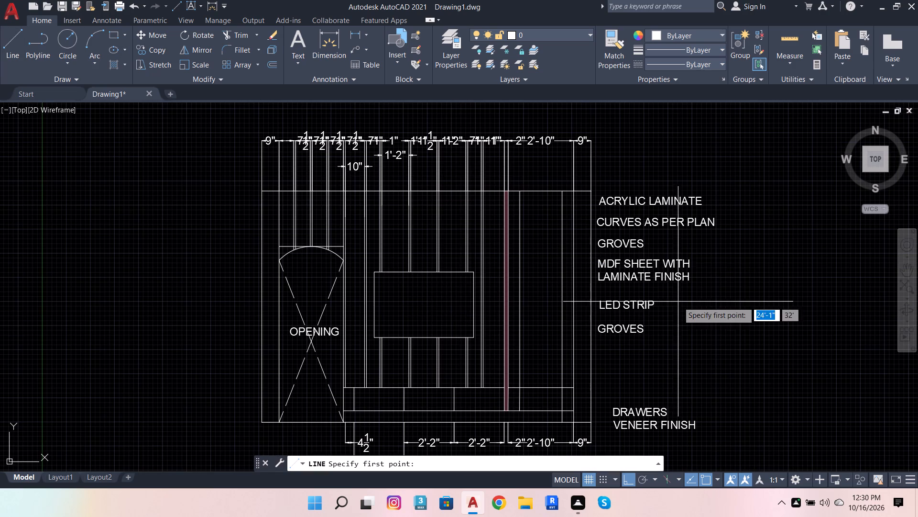
{"action": "scroll", "coordinate": [563, 247], "scroll_direction": "up", "scroll_amount": 2}
{"action": "left_click", "coordinate": [437, 281]}
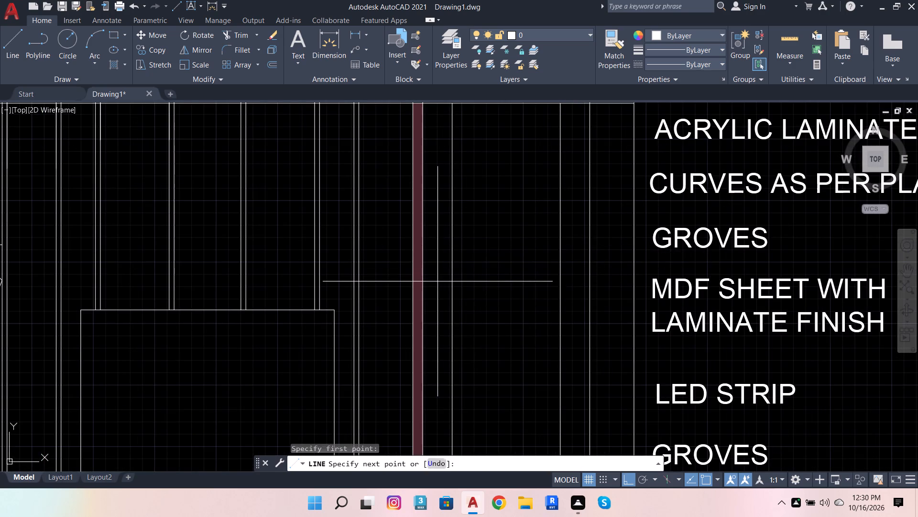
{"action": "left_click", "coordinate": [581, 279]}
{"action": "key", "text": "Escape"}
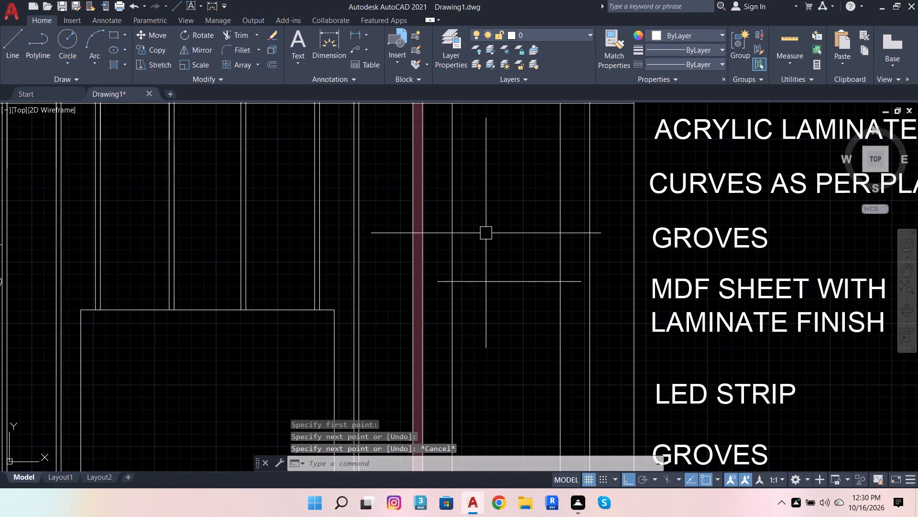
Draw a three-point arc from the horizontal line's crossing with the strip-side offset vertical, through its other offset-vertical crossing, ending below between them.
{"action": "left_click", "coordinate": [92, 36]}
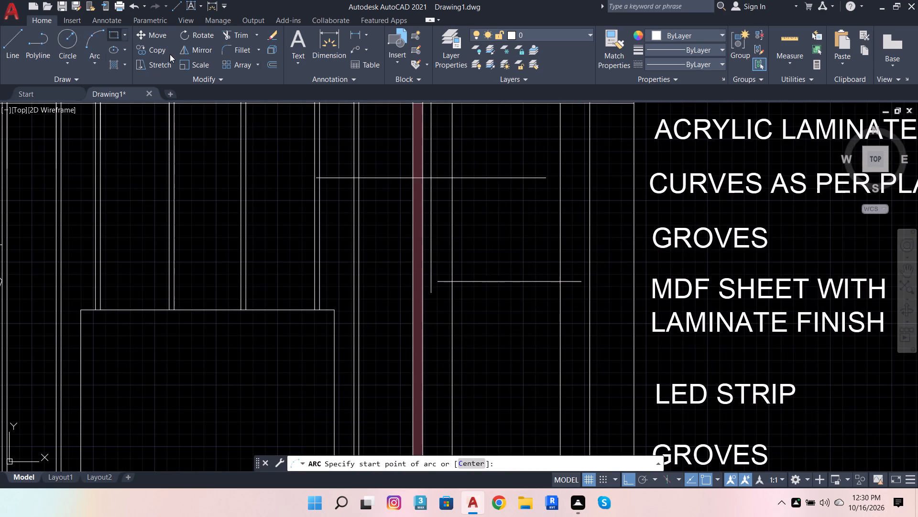
{"action": "left_click", "coordinate": [451, 280]}
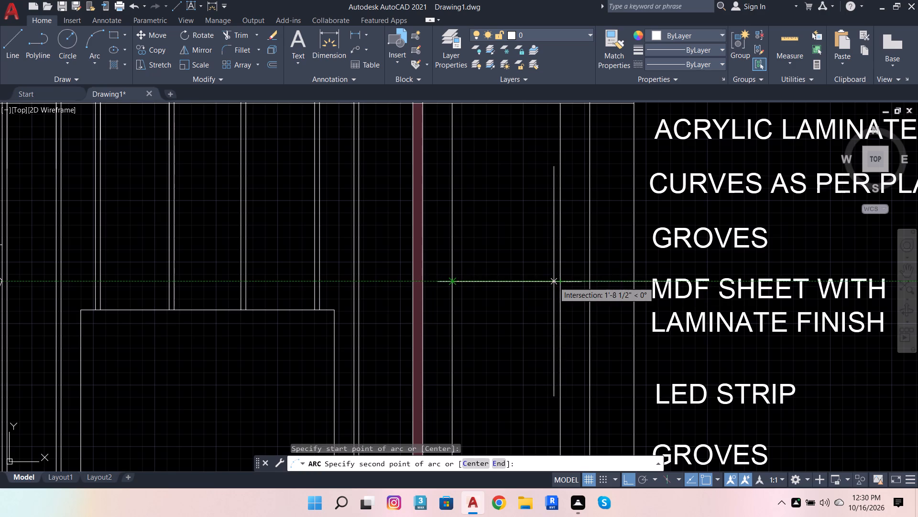
{"action": "left_click", "coordinate": [559, 281]}
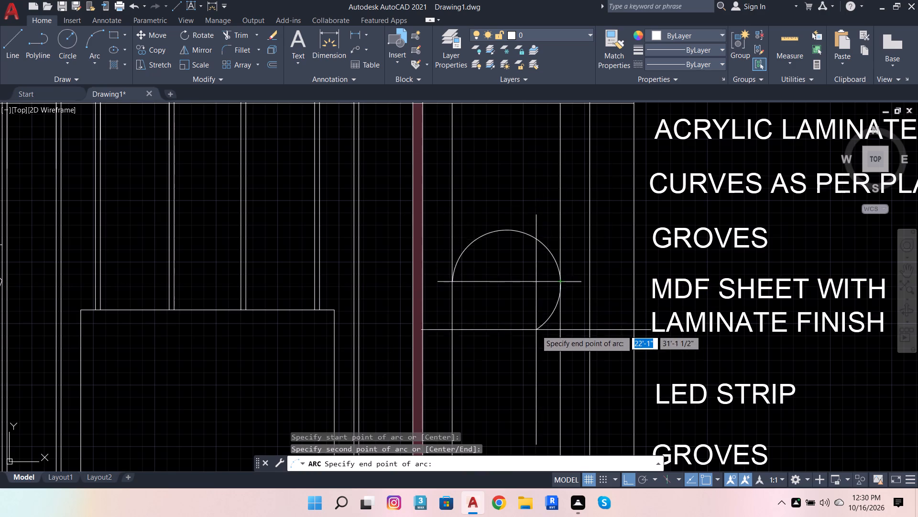
{"action": "left_click", "coordinate": [508, 376]}
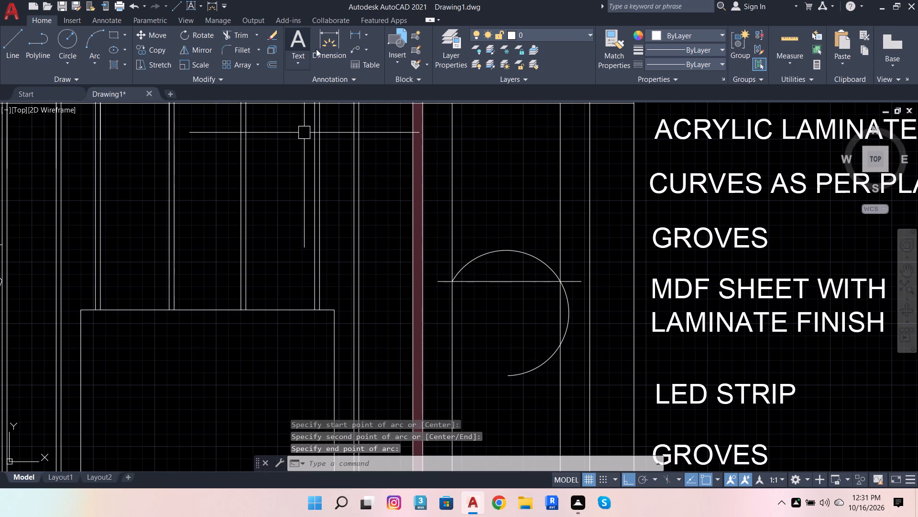
Trim the arc's portion below the horizontal line and all of that line, leaving only the arch between the two offset verticals.
{"action": "left_click", "coordinate": [227, 39]}
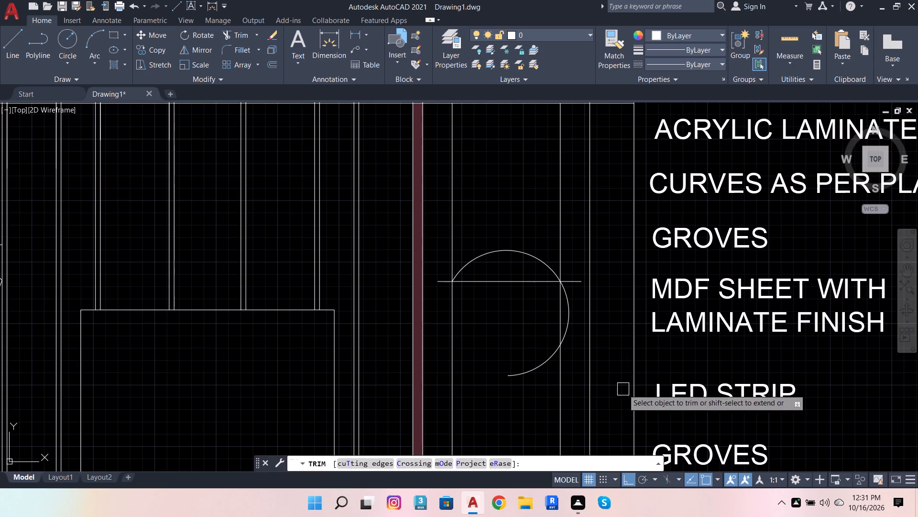
{"action": "scroll", "coordinate": [555, 314], "scroll_direction": "up", "scroll_amount": 1}
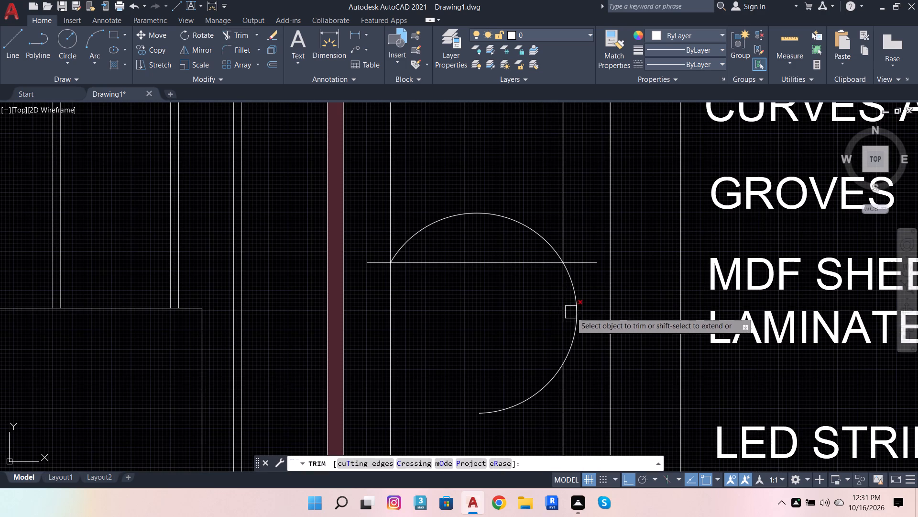
{"action": "left_click", "coordinate": [574, 310]}
{"action": "left_click", "coordinate": [518, 413]}
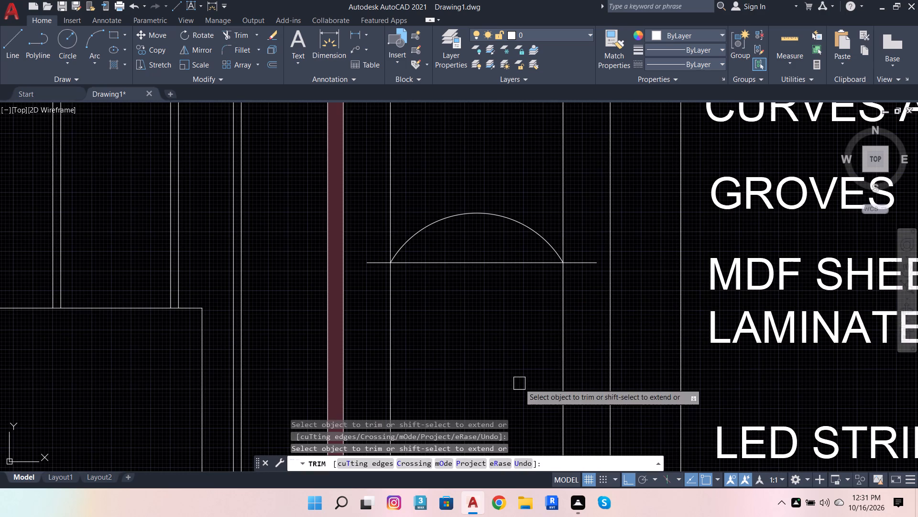
{"action": "left_click", "coordinate": [484, 267]}
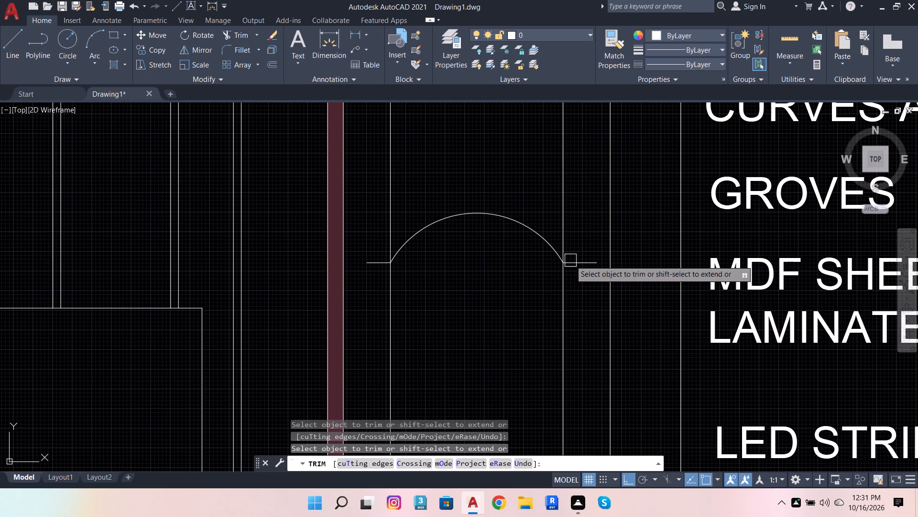
{"action": "left_click", "coordinate": [588, 259]}
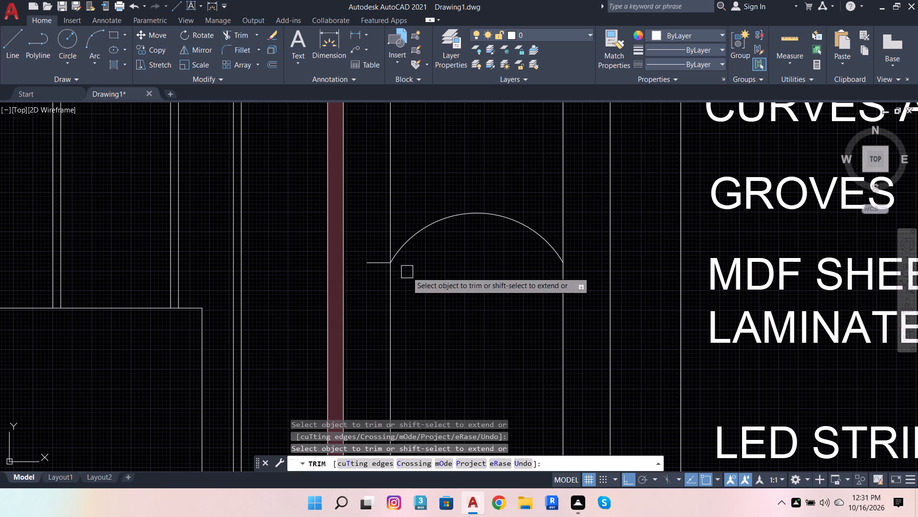
{"action": "left_click", "coordinate": [378, 265]}
Trim the two offset verticals above the arch and within the drawer band, so the arched outline ends on the band's top edge.
{"action": "scroll", "coordinate": [415, 296], "scroll_direction": "down", "scroll_amount": 1}
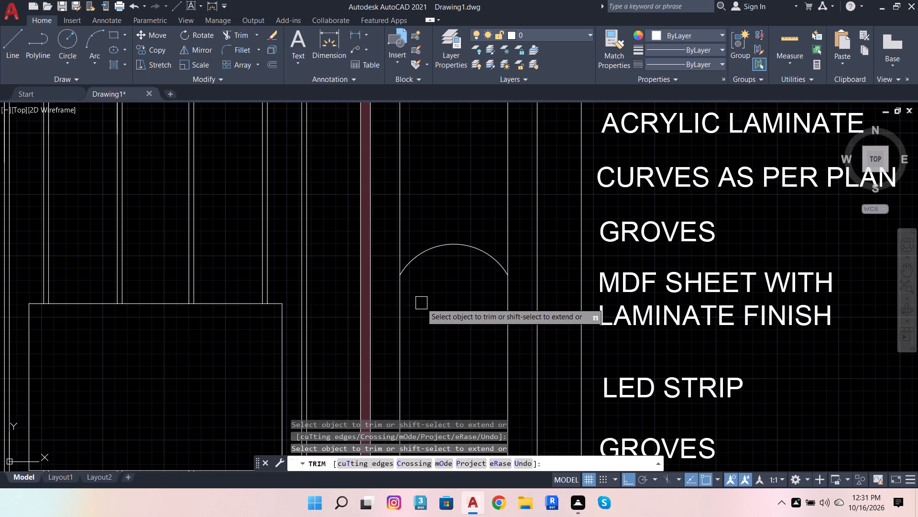
{"action": "scroll", "coordinate": [430, 249], "scroll_direction": "down", "scroll_amount": 2}
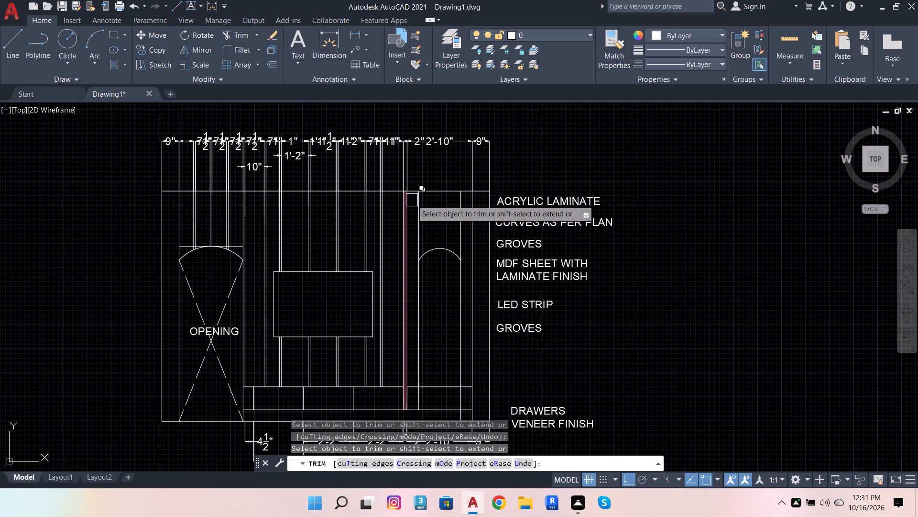
{"action": "left_click", "coordinate": [423, 220]}
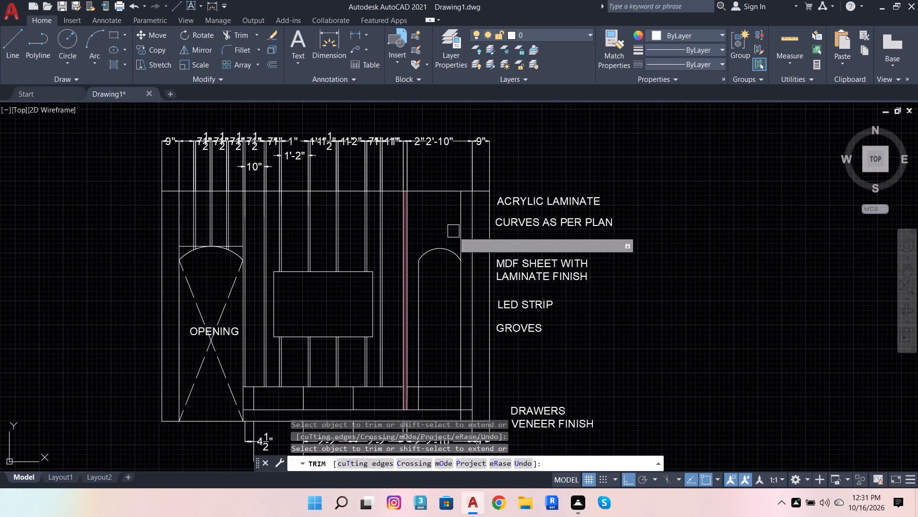
{"action": "left_click", "coordinate": [456, 235]}
{"action": "scroll", "coordinate": [457, 252], "scroll_direction": "down", "scroll_amount": 2}
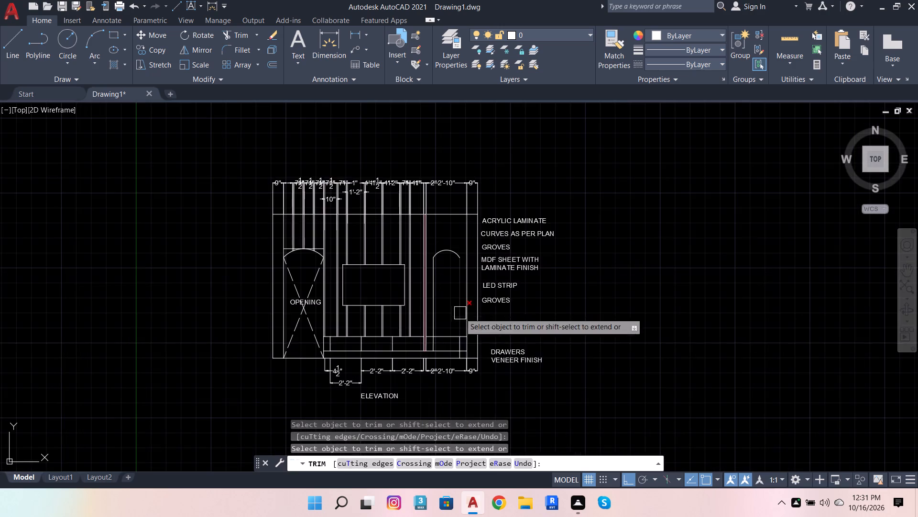
{"action": "scroll", "coordinate": [471, 375], "scroll_direction": "up", "scroll_amount": 1}
{"action": "scroll", "coordinate": [417, 297], "scroll_direction": "up", "scroll_amount": 2}
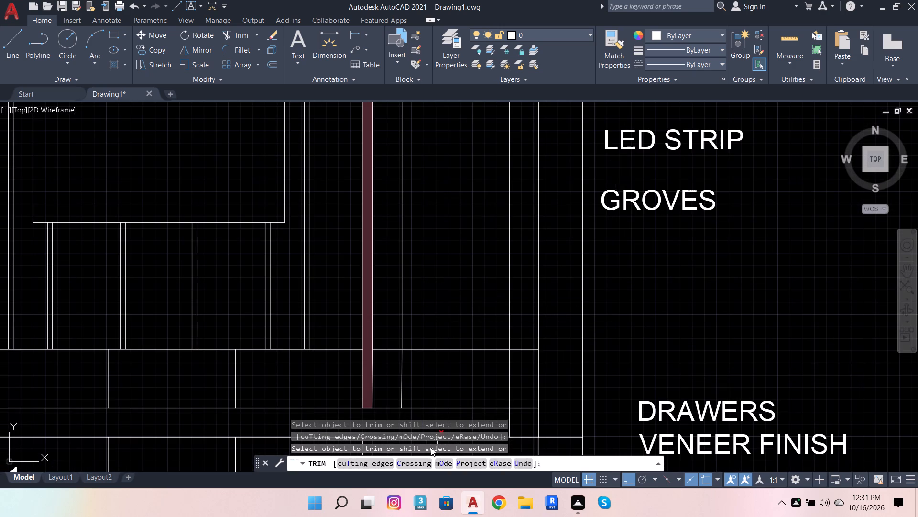
{"action": "left_click", "coordinate": [404, 364]}
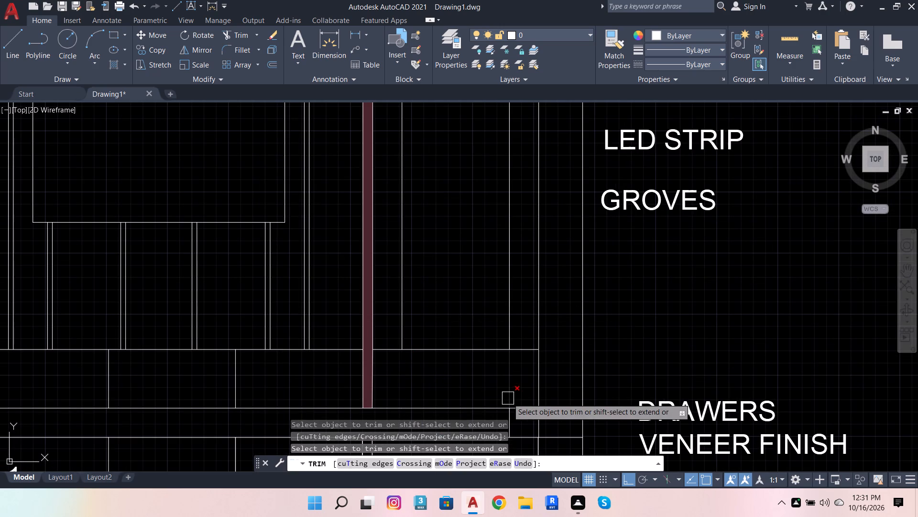
{"action": "left_click", "coordinate": [514, 388]}
{"action": "scroll", "coordinate": [554, 384], "scroll_direction": "down", "scroll_amount": 2}
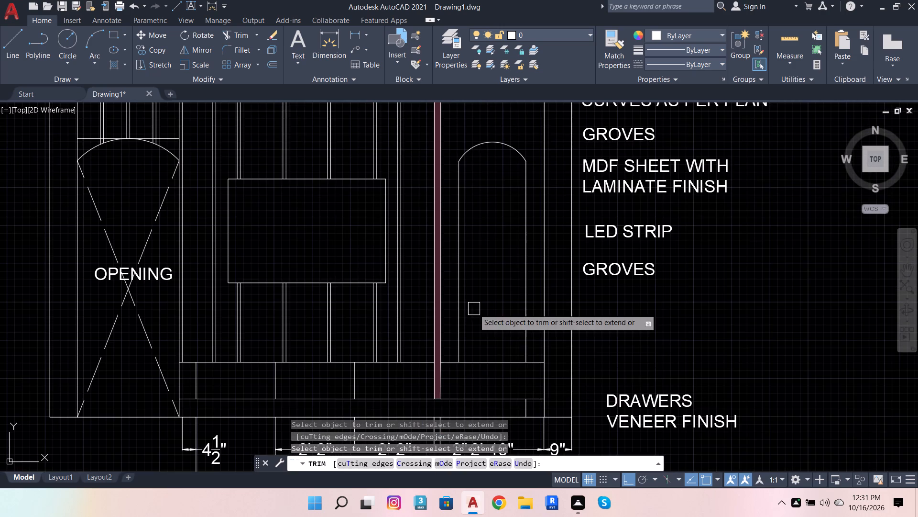
{"action": "scroll", "coordinate": [441, 277], "scroll_direction": "down", "scroll_amount": 2}
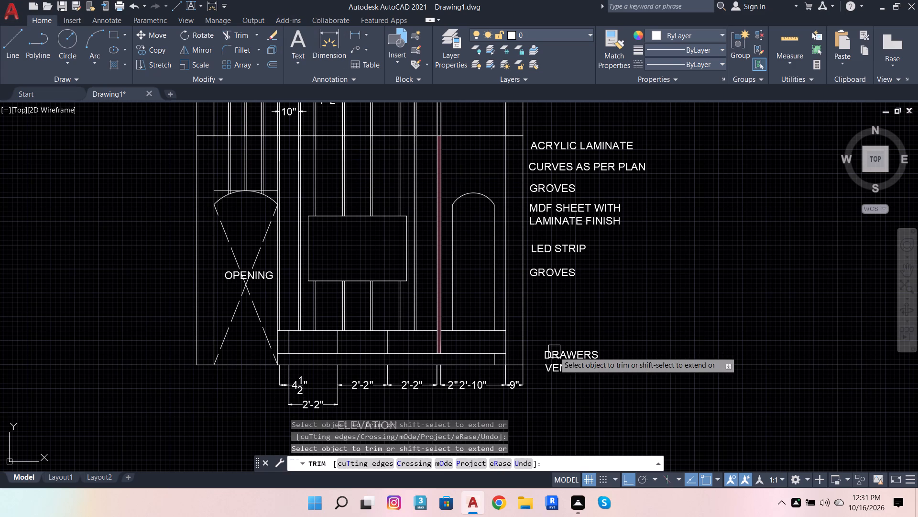
Add the multiline text label MANDIR inside the arched outline in the 2'-10" bay.
{"action": "left_click", "coordinate": [290, 38]}
{"action": "scroll", "coordinate": [450, 233], "scroll_direction": "up", "scroll_amount": 2}
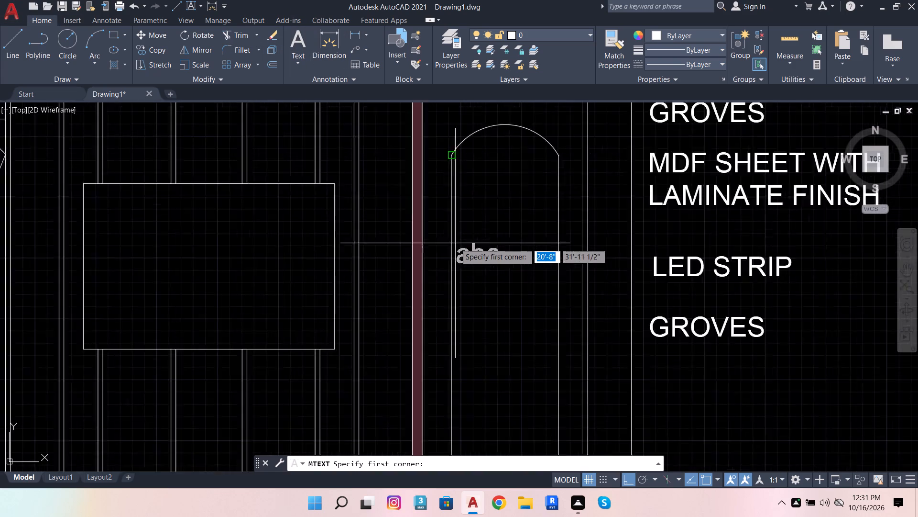
{"action": "scroll", "coordinate": [455, 243], "scroll_direction": "up", "scroll_amount": 1}
{"action": "left_click", "coordinate": [458, 260]}
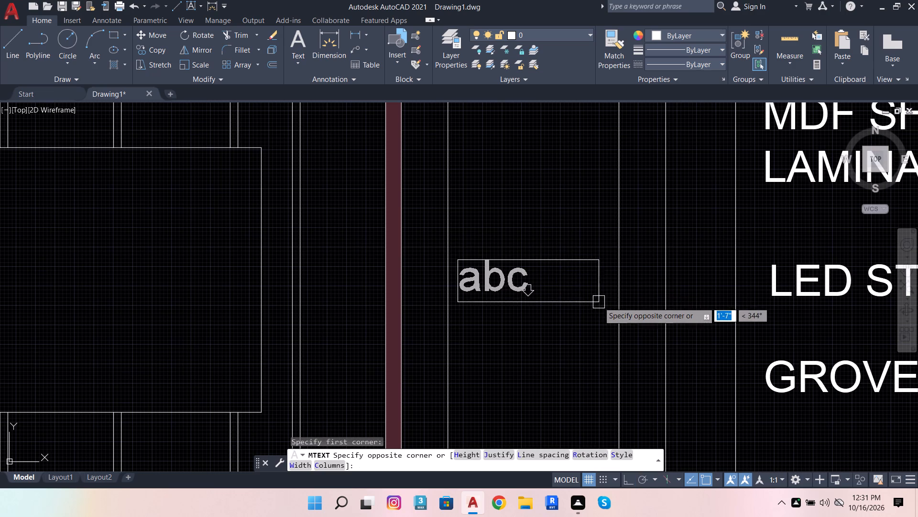
{"action": "left_click", "coordinate": [607, 305]}
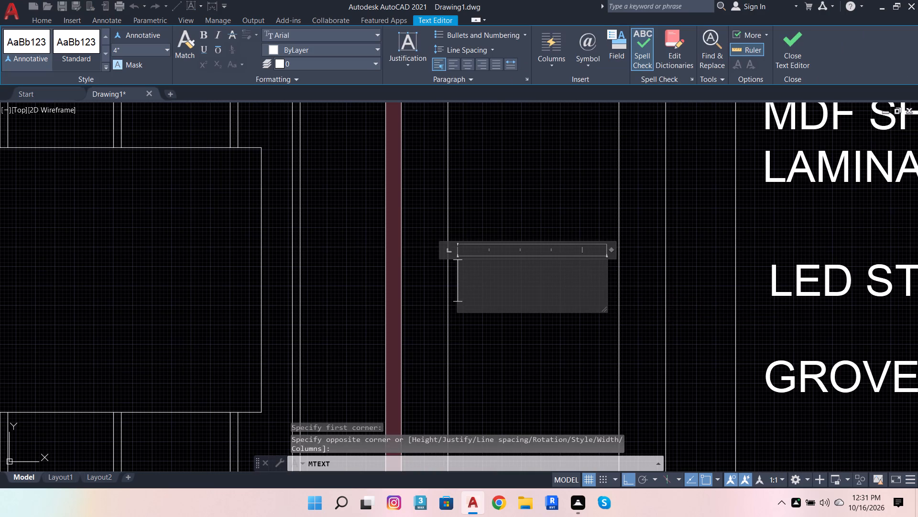
{"action": "type", "text": "MAN"}
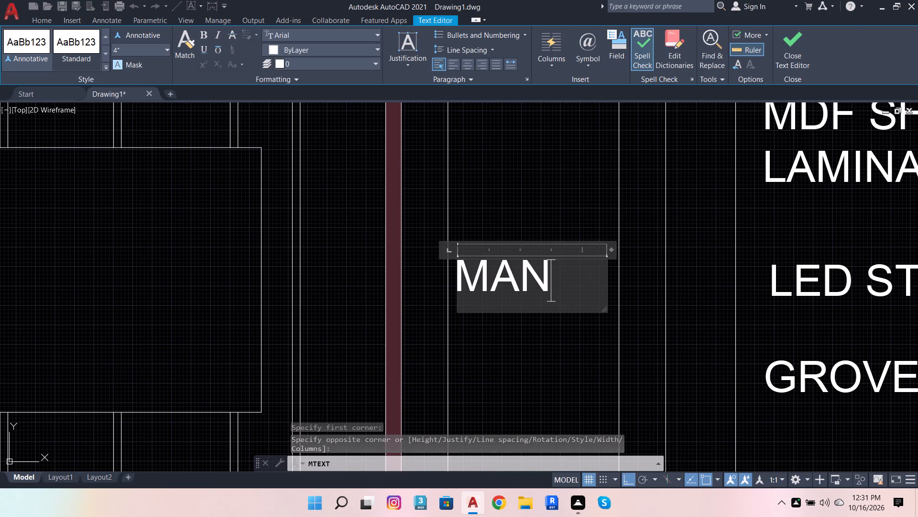
{"action": "type", "text": "DIR"}
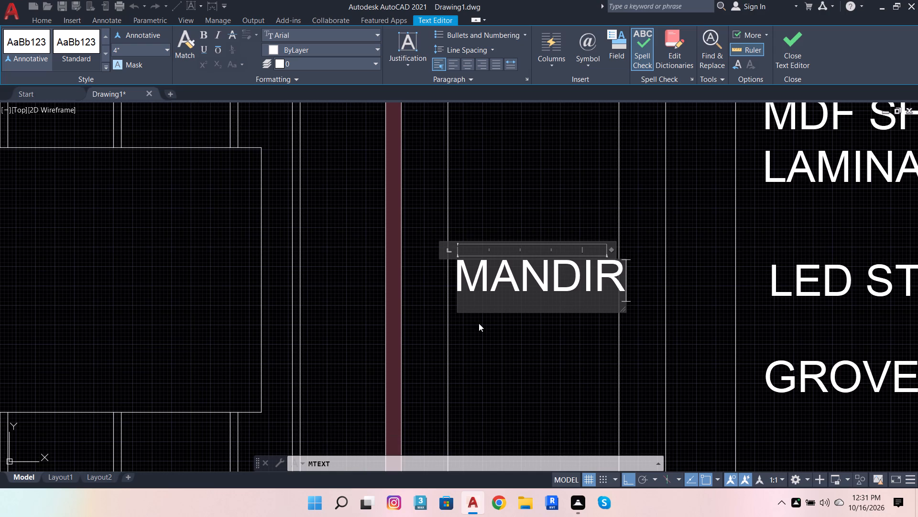
{"action": "left_click", "coordinate": [474, 330]}
{"action": "scroll", "coordinate": [477, 297], "scroll_direction": "down", "scroll_amount": 2}
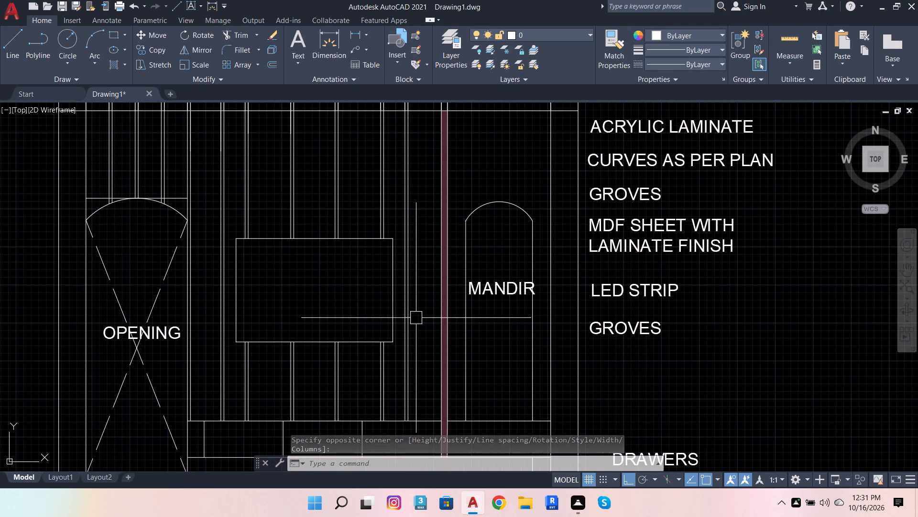
Save the drawing in the Documents folder as Drawing1 DAY8(2).00.
{"action": "key", "text": "ctrl+s"}
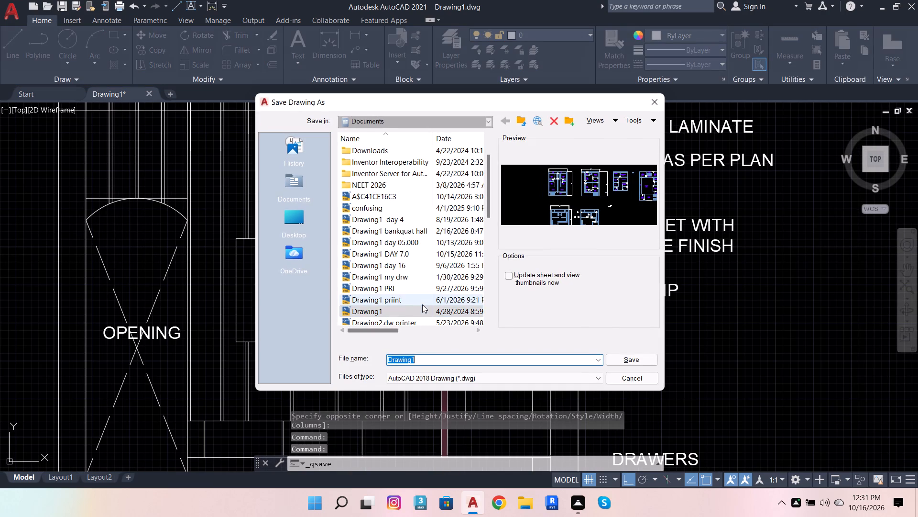
{"action": "left_click", "coordinate": [434, 359]}
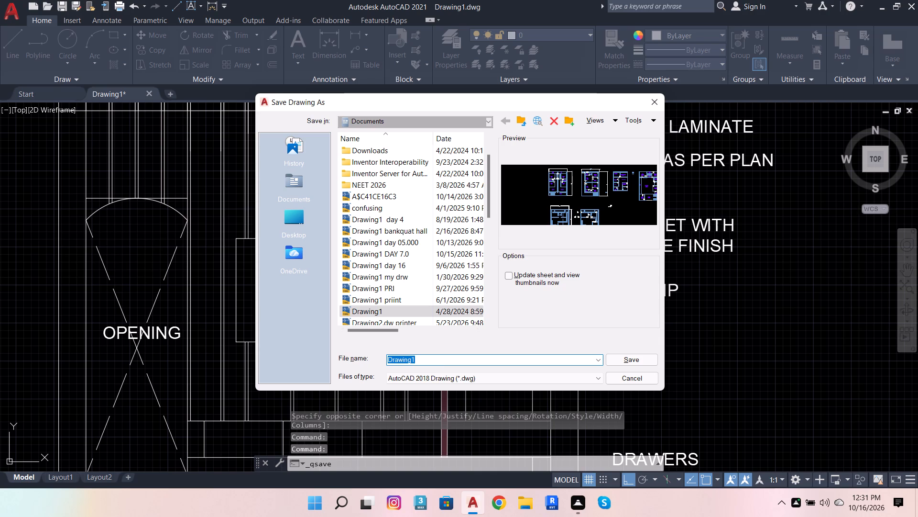
{"action": "key", "text": "space"}
{"action": "type", "text": "DA"}
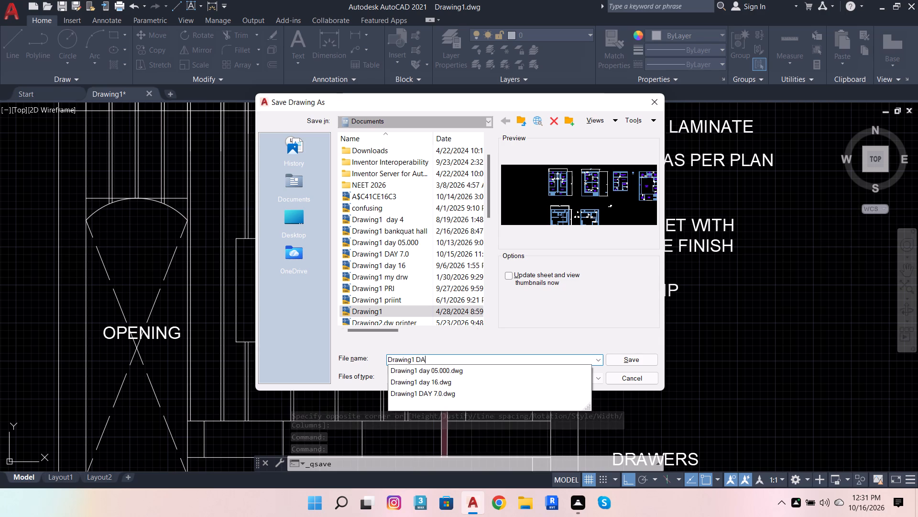
{"action": "key", "text": "y"}
{"action": "key", "text": "8"}
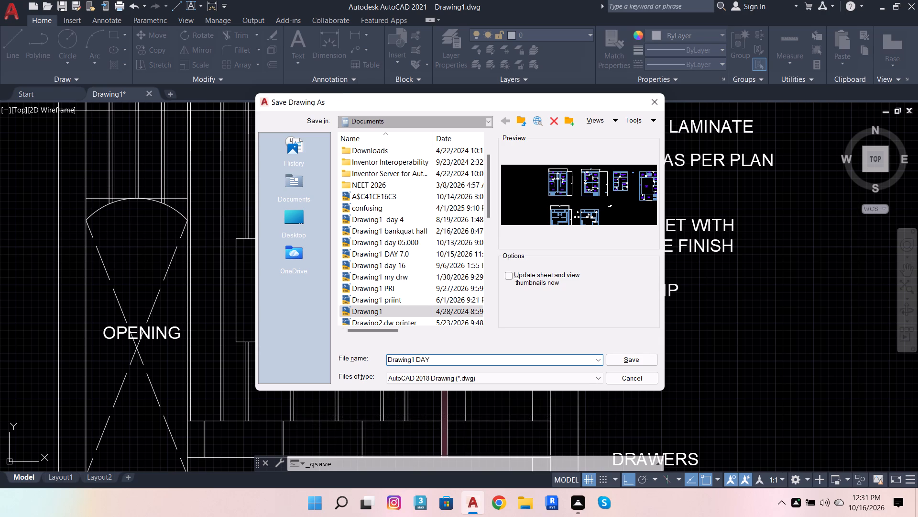
{"action": "key", "text": "shift+parenleft"}
{"action": "key", "text": "2"}
{"action": "type", "text": ").00"}
{"action": "key", "text": "Return"}
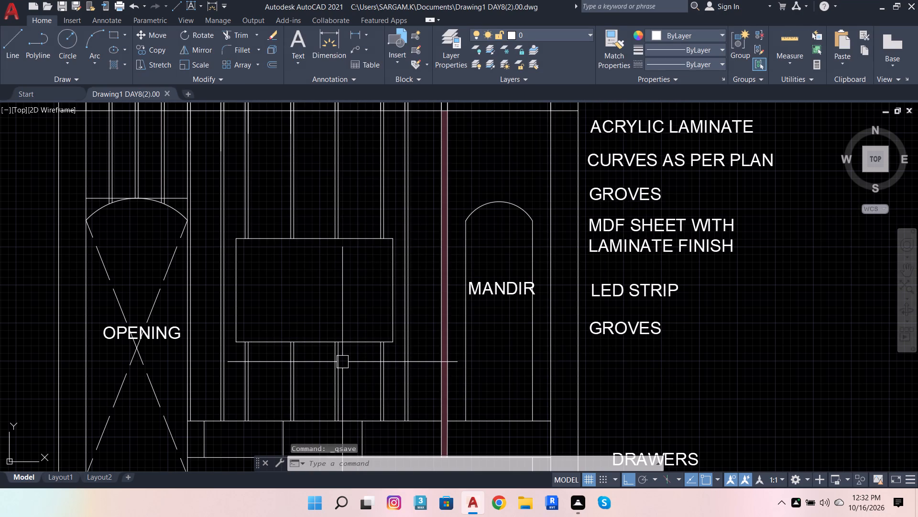
{"action": "key", "text": "ctrl+s"}
{"action": "key", "text": "ctrl+s"}
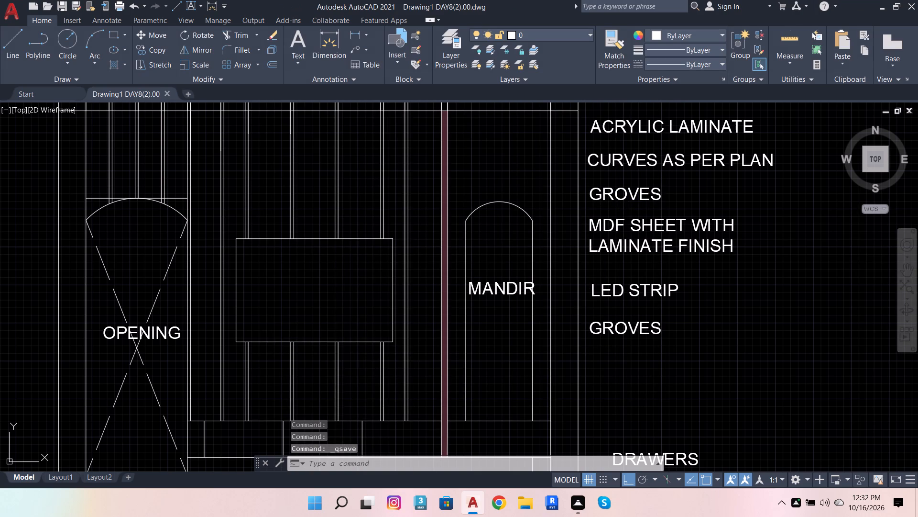
Close the application with the drawing saved.
{"action": "left_click", "coordinate": [917, 0]}
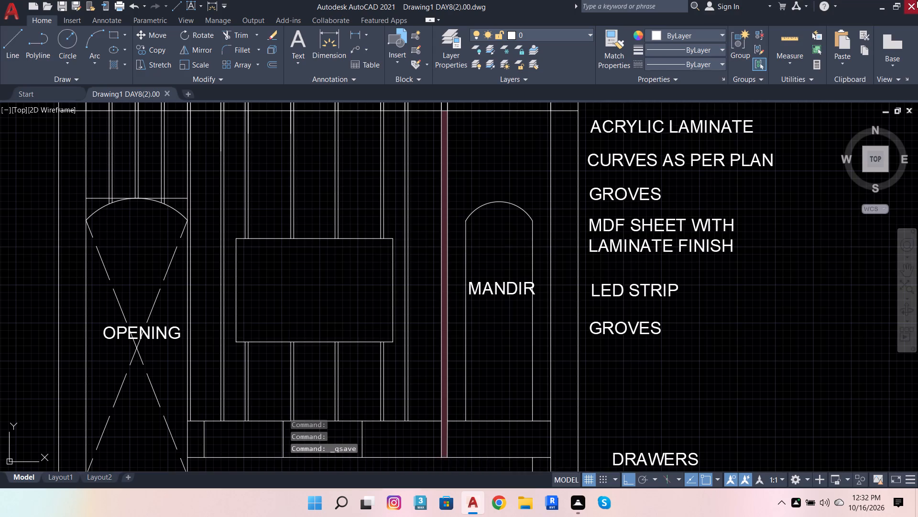
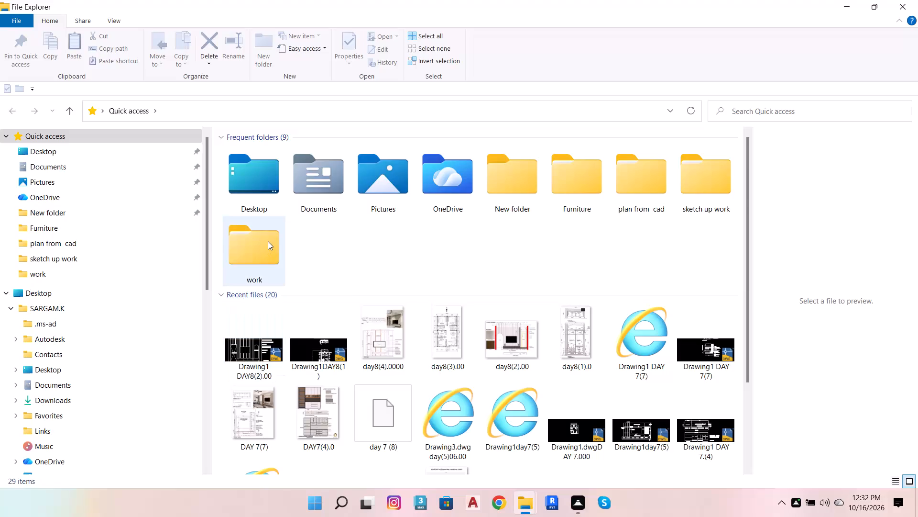
Look through the files in the work folder for the Day 8 drawings.
{"action": "double_click", "coordinate": [268, 241]}
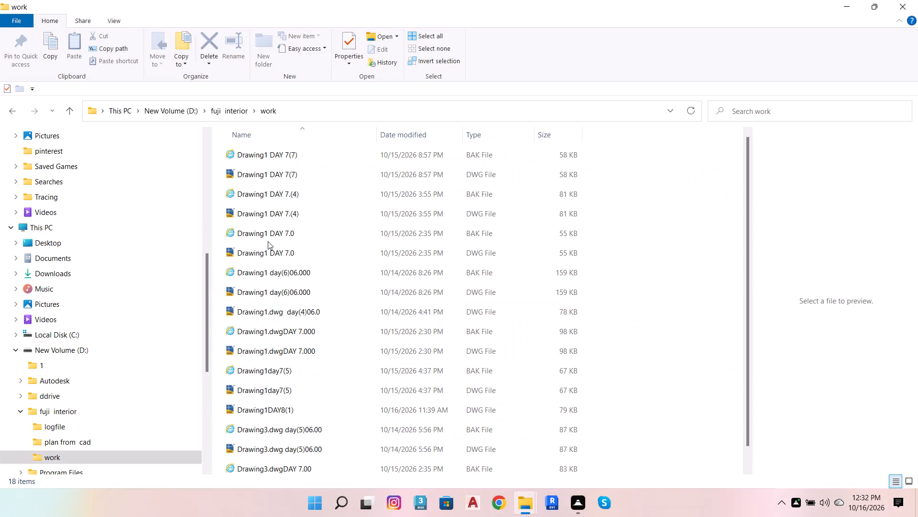
{"action": "scroll", "coordinate": [446, 270], "scroll_direction": "down", "scroll_amount": 3}
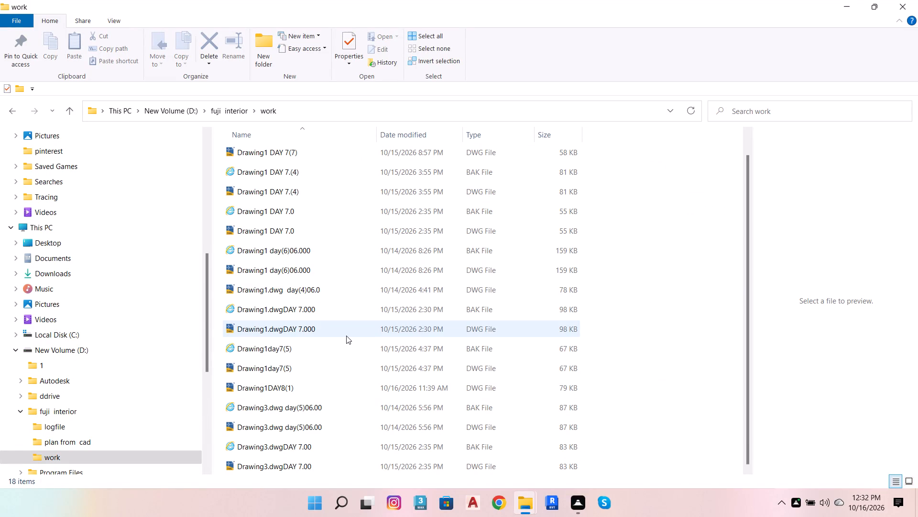
{"action": "scroll", "coordinate": [332, 381], "scroll_direction": "down", "scroll_amount": 3}
{"action": "scroll", "coordinate": [331, 386], "scroll_direction": "up", "scroll_amount": 2}
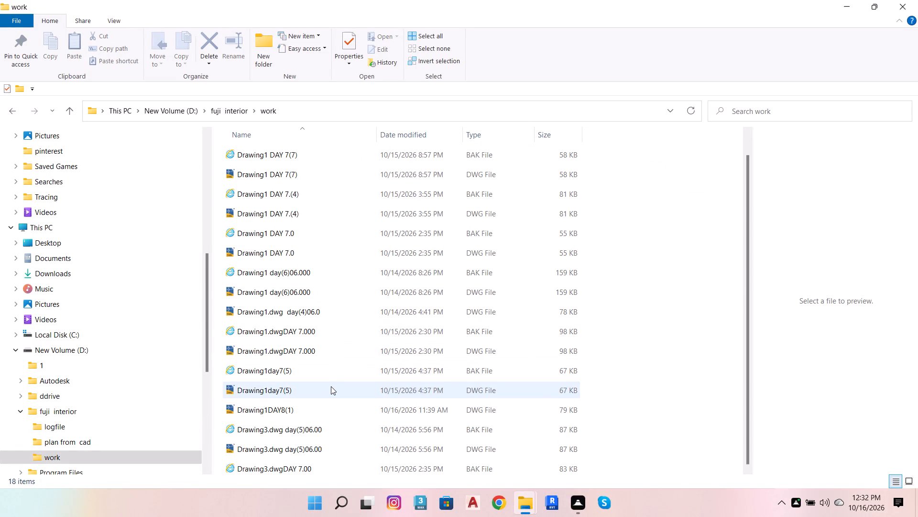
{"action": "scroll", "coordinate": [331, 386], "scroll_direction": "up", "scroll_amount": 4}
{"action": "scroll", "coordinate": [331, 386], "scroll_direction": "down", "scroll_amount": 1}
{"action": "scroll", "coordinate": [344, 327], "scroll_direction": "down", "scroll_amount": 3}
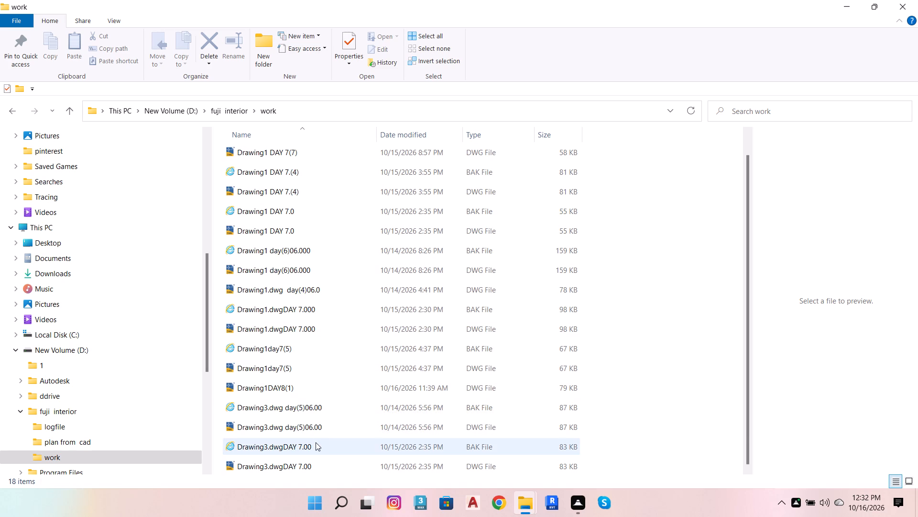
{"action": "scroll", "coordinate": [261, 324], "scroll_direction": "up", "scroll_amount": 1}
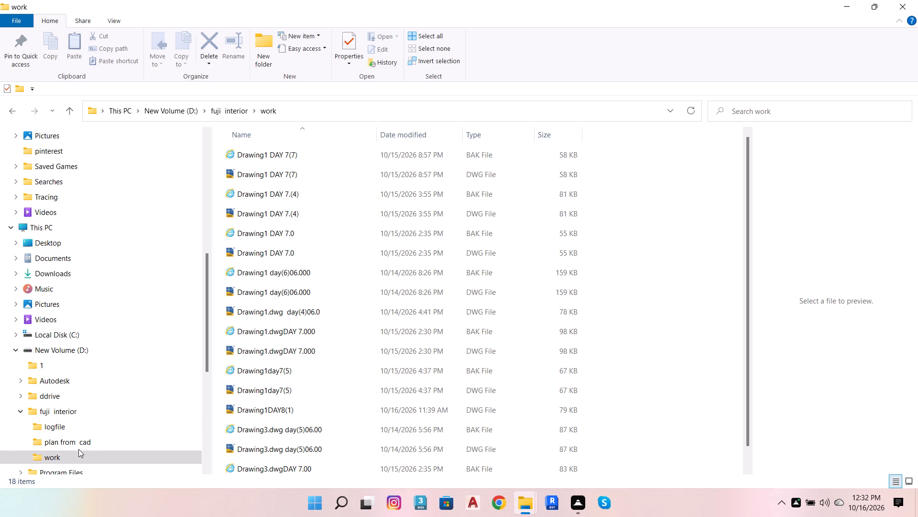
Return to Quick access and inspect the general properties and default-app choices of the recent file Drawing1 DAY8(2).00.
{"action": "scroll", "coordinate": [115, 382], "scroll_direction": "up", "scroll_amount": 3}
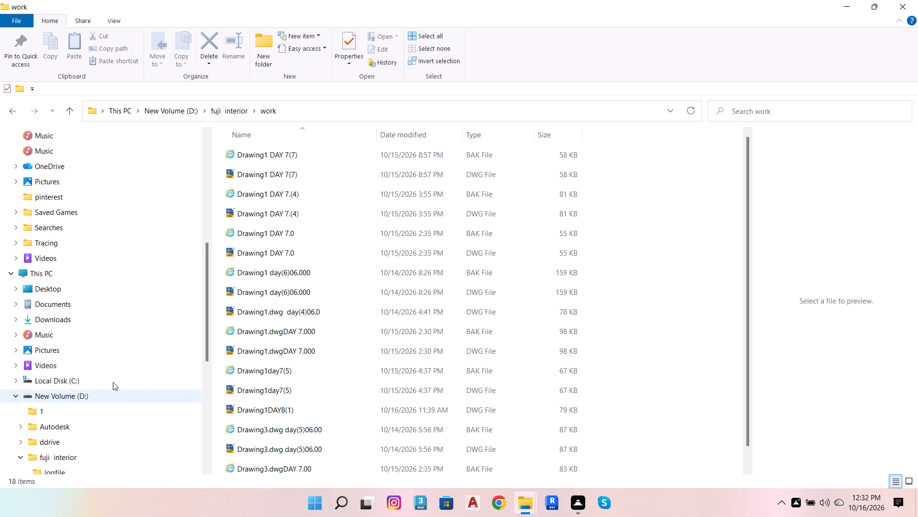
{"action": "scroll", "coordinate": [113, 382], "scroll_direction": "up", "scroll_amount": 4}
{"action": "scroll", "coordinate": [29, 266], "scroll_direction": "up", "scroll_amount": 6}
{"action": "scroll", "coordinate": [64, 140], "scroll_direction": "up", "scroll_amount": 13}
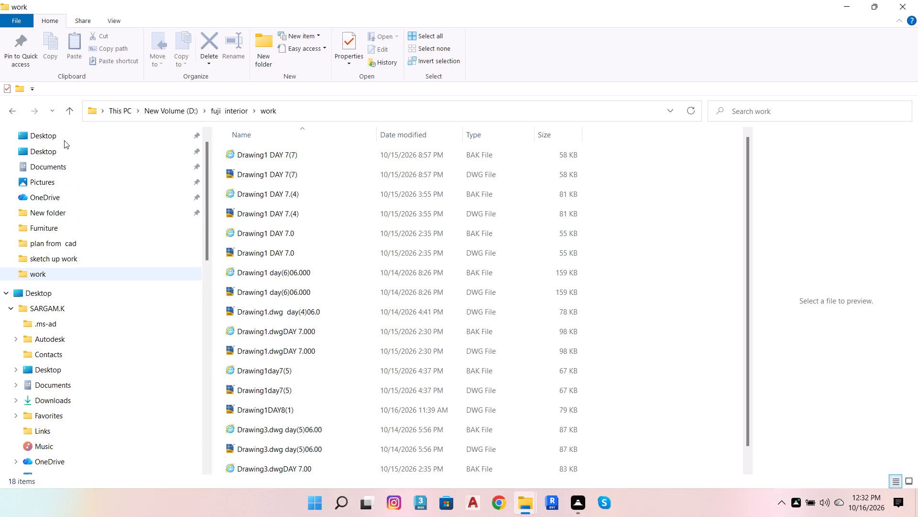
{"action": "scroll", "coordinate": [66, 137], "scroll_direction": "up", "scroll_amount": 2}
{"action": "triple_click", "coordinate": [66, 137]}
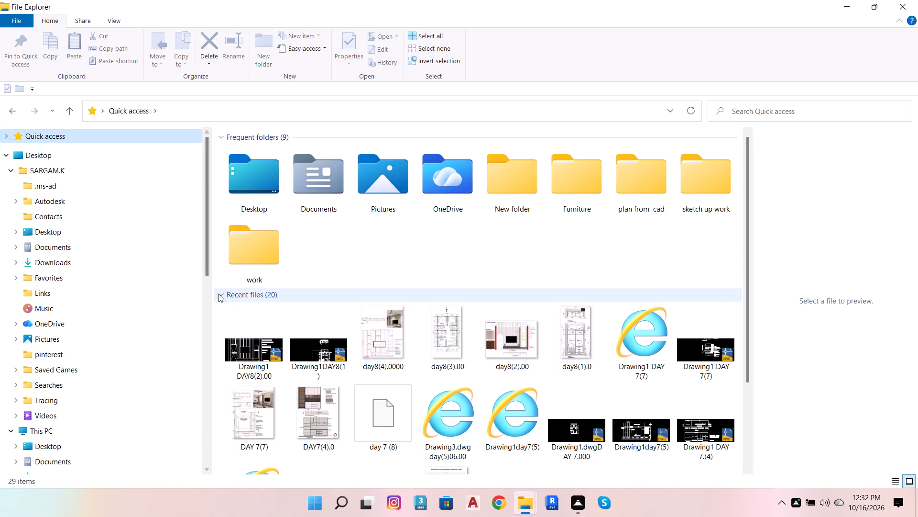
{"action": "right_click", "coordinate": [244, 333]}
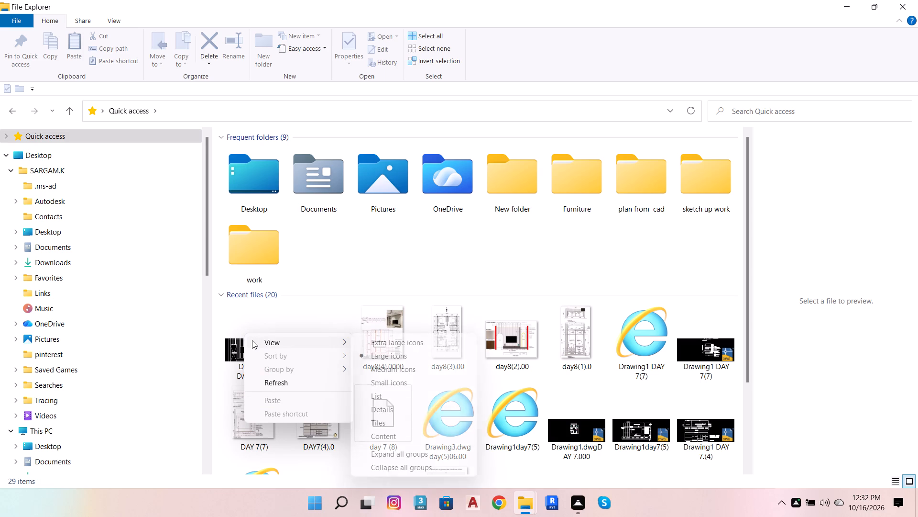
{"action": "left_click", "coordinate": [252, 340]}
{"action": "left_click", "coordinate": [236, 343]}
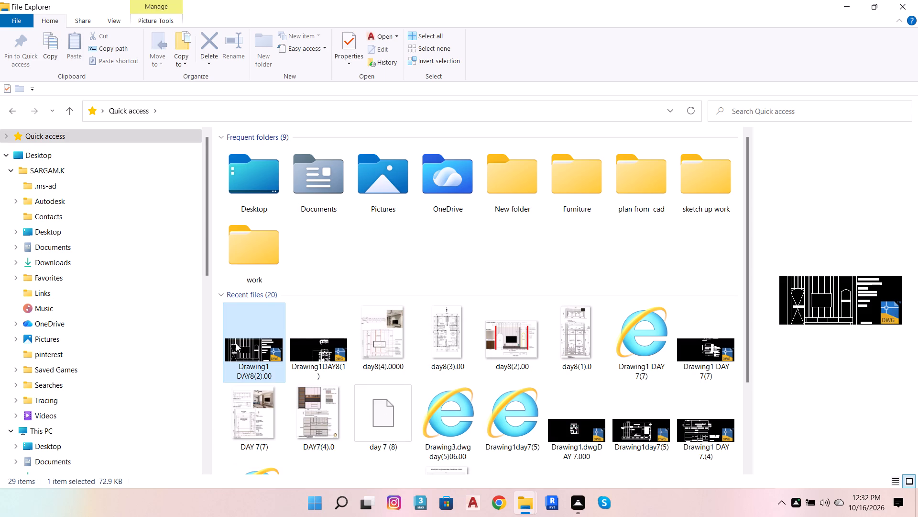
{"action": "right_click", "coordinate": [236, 343]}
{"action": "left_click", "coordinate": [284, 338]}
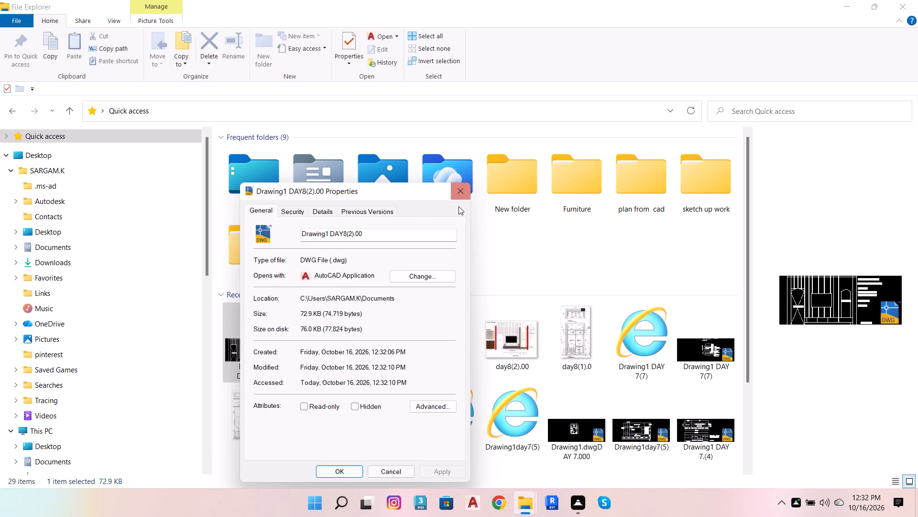
{"action": "left_click", "coordinate": [409, 280]}
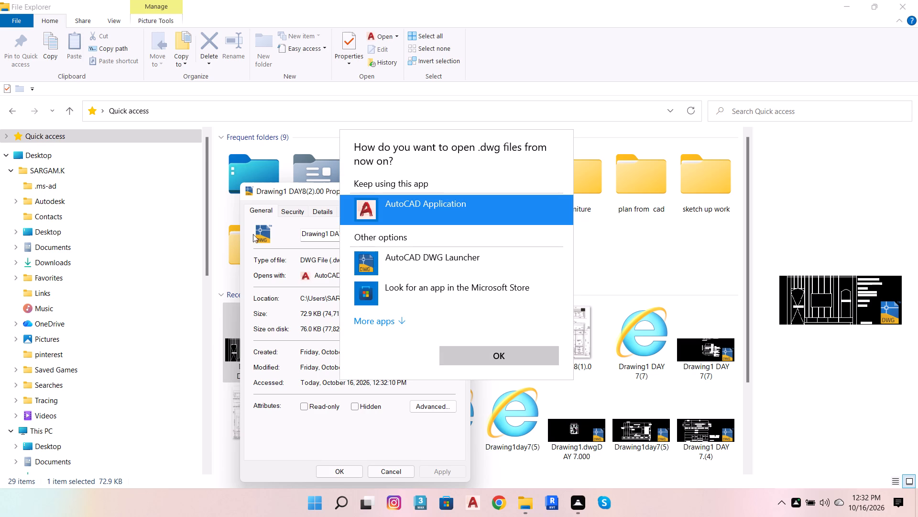
{"action": "left_click", "coordinate": [186, 258]}
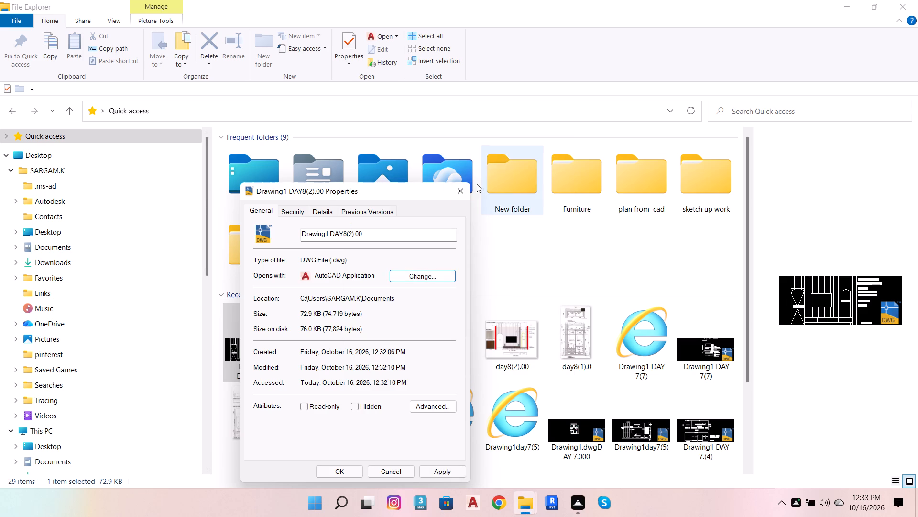
{"action": "left_click", "coordinate": [468, 189]}
Open the recent drawing Drawing1 DAY8(2).00 in AutoCAD and view the whole TV unit elevation.
{"action": "triple_click", "coordinate": [268, 343]}
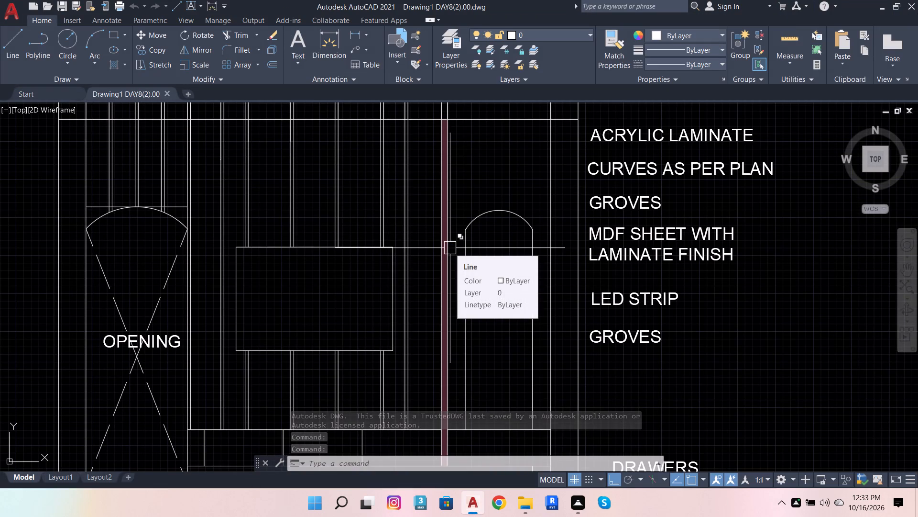
{"action": "scroll", "coordinate": [404, 250], "scroll_direction": "down", "scroll_amount": 3}
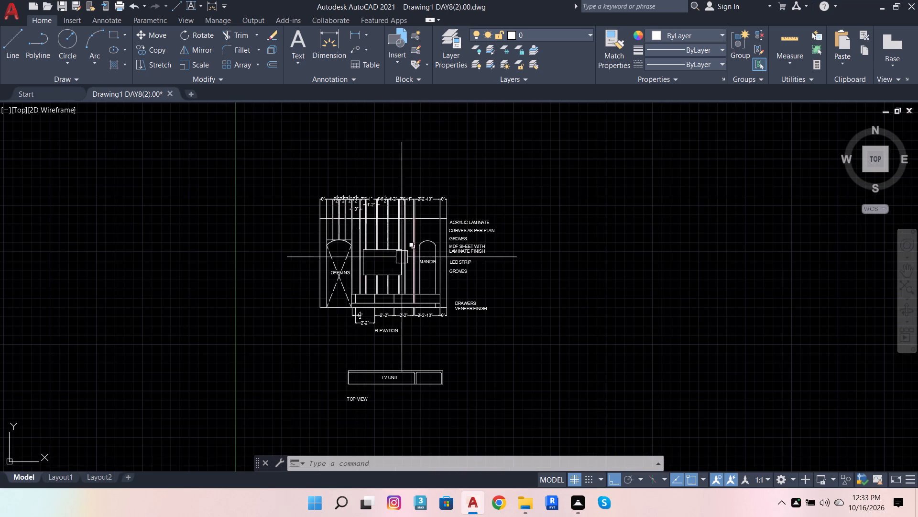
{"action": "scroll", "coordinate": [313, 275], "scroll_direction": "up", "scroll_amount": 3}
{"action": "scroll", "coordinate": [328, 268], "scroll_direction": "down", "scroll_amount": 3}
{"action": "scroll", "coordinate": [336, 275], "scroll_direction": "up", "scroll_amount": 2}
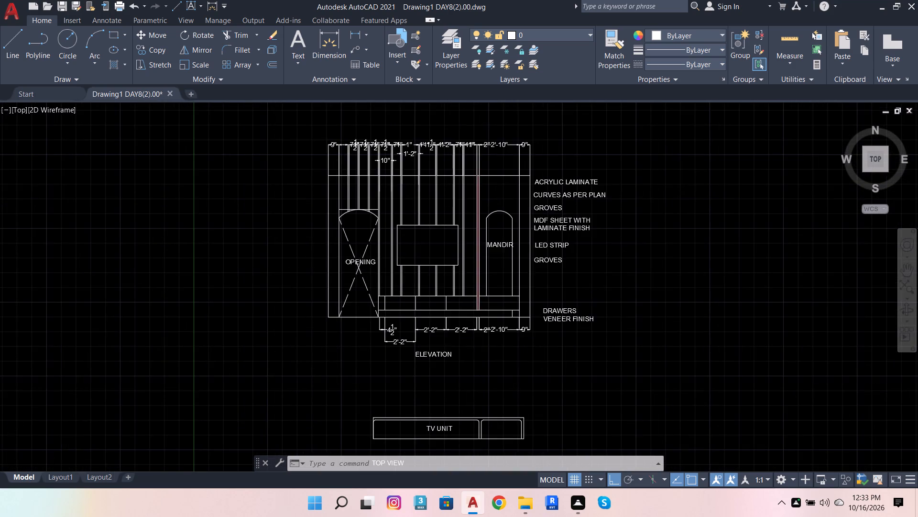
Save a copy of the drawing as Drawing1 DAY8(2).00 in the work folder under fuji interior on drive D.
{"action": "left_click", "coordinate": [14, 21]}
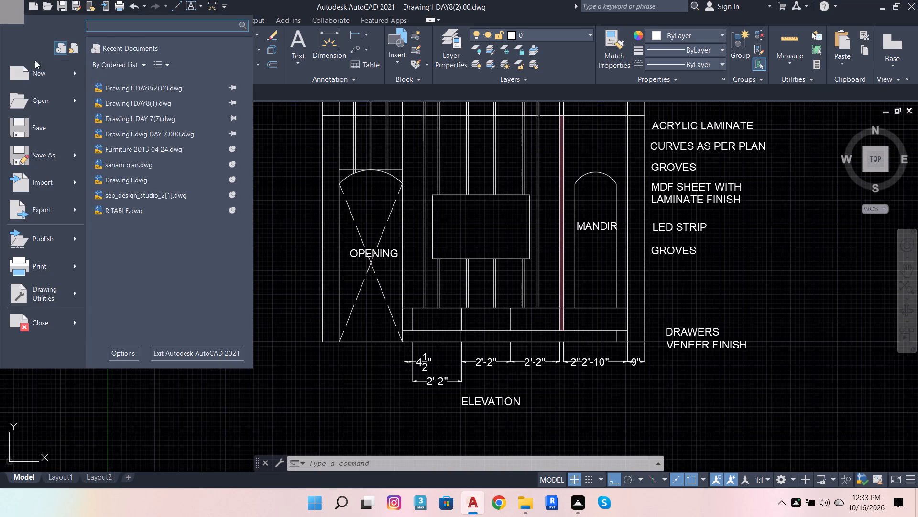
{"action": "left_click", "coordinate": [65, 151]}
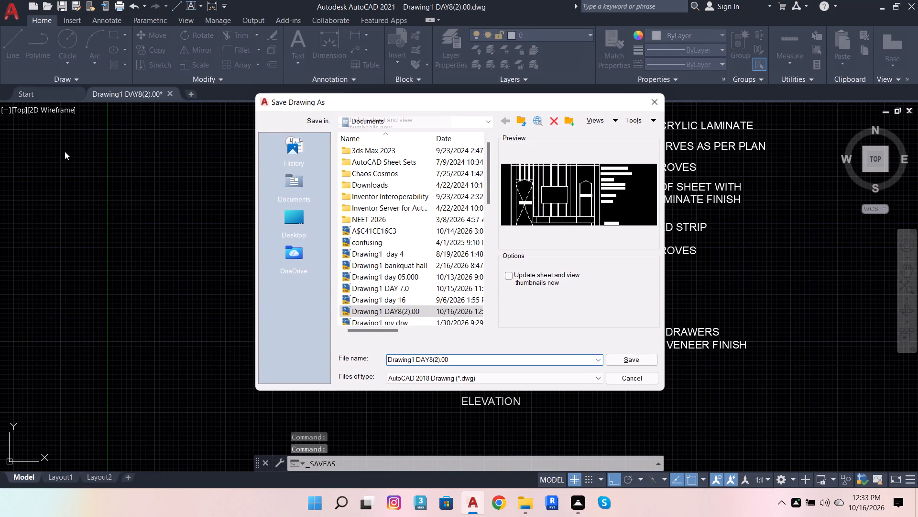
{"action": "double_click", "coordinate": [295, 186]}
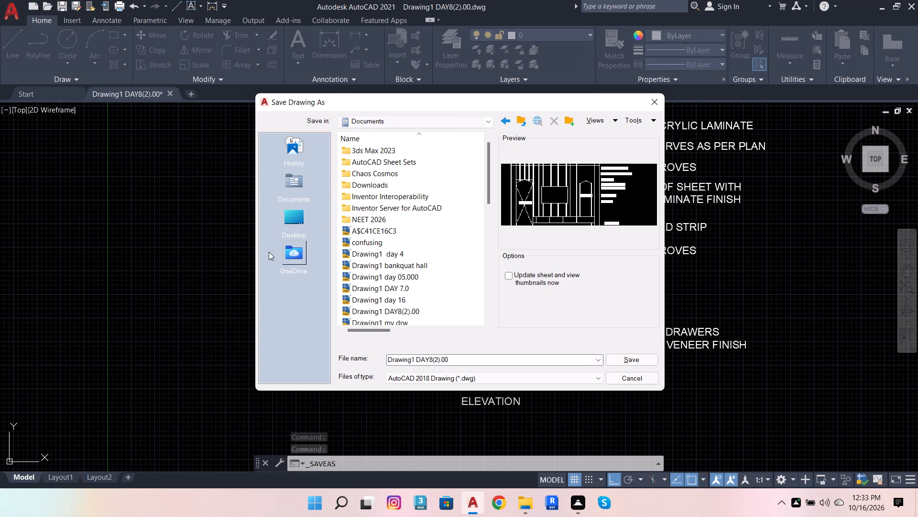
{"action": "double_click", "coordinate": [274, 226]}
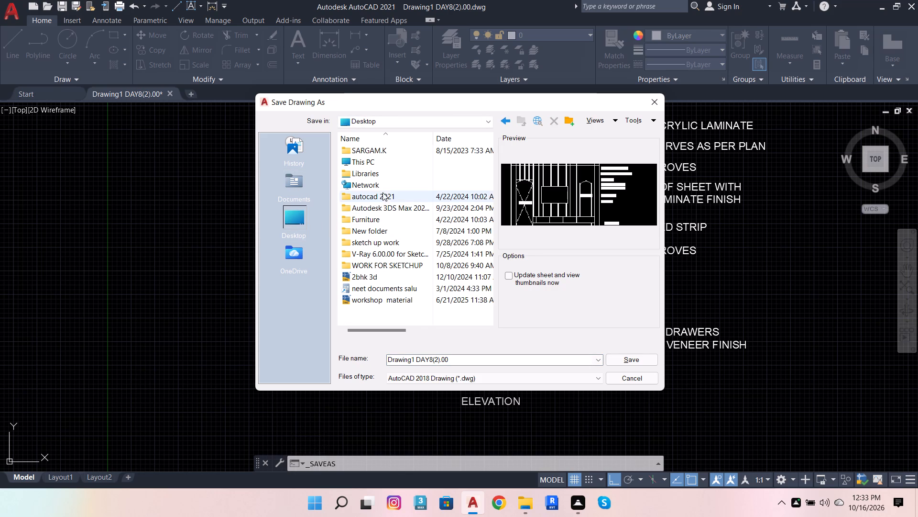
{"action": "double_click", "coordinate": [406, 163]}
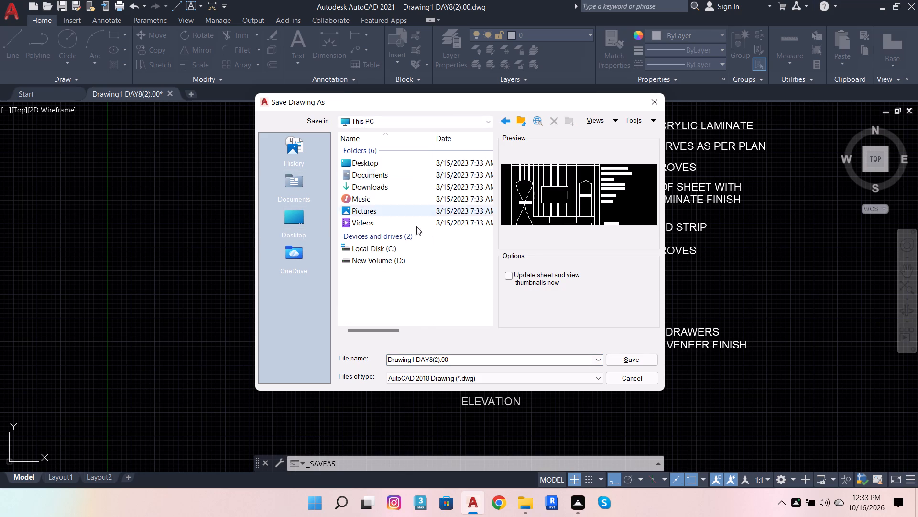
{"action": "double_click", "coordinate": [430, 258]}
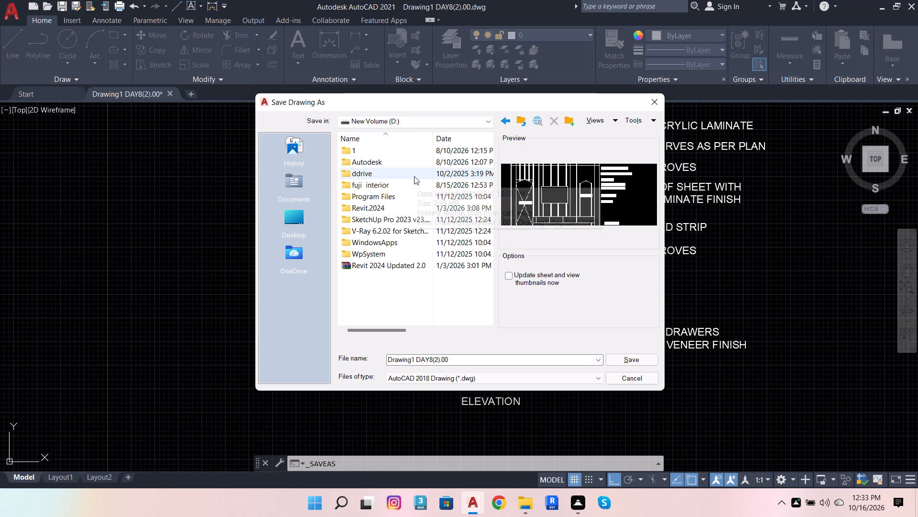
{"action": "double_click", "coordinate": [413, 181]}
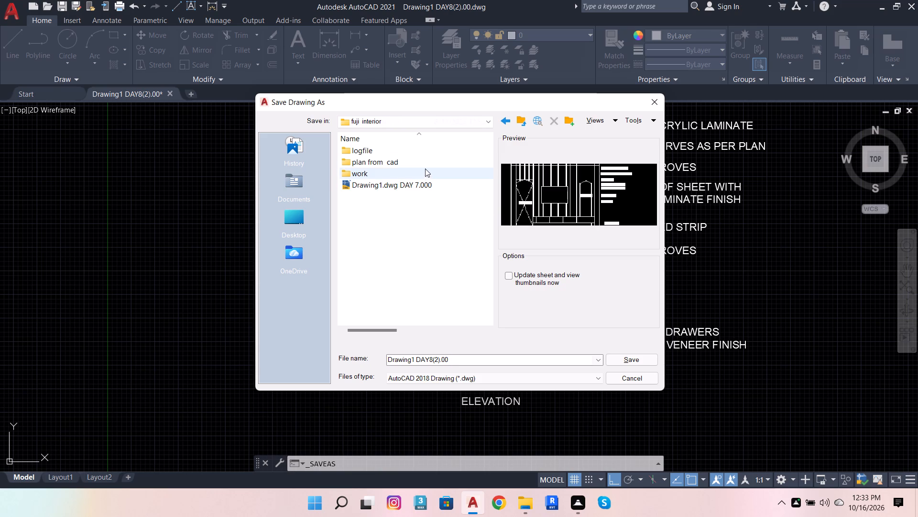
{"action": "left_click", "coordinate": [428, 172]}
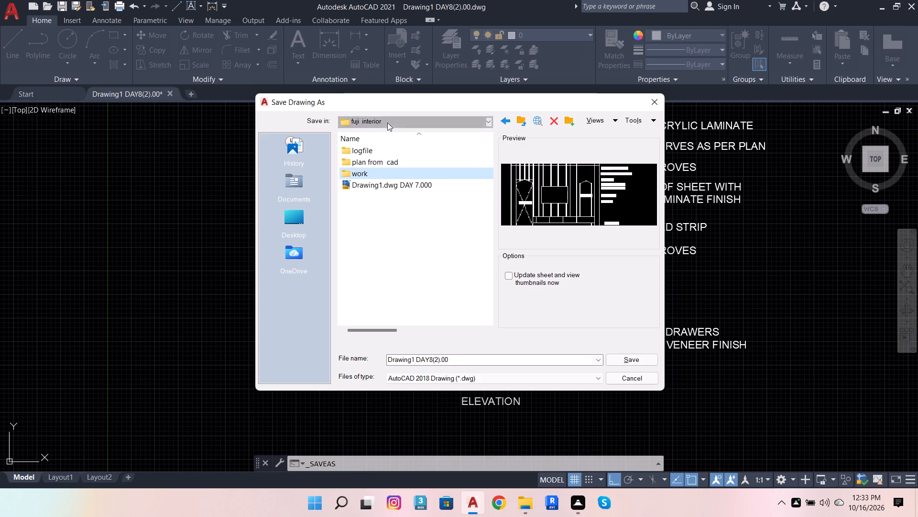
{"action": "left_click", "coordinate": [407, 170]}
{"action": "double_click", "coordinate": [407, 173]}
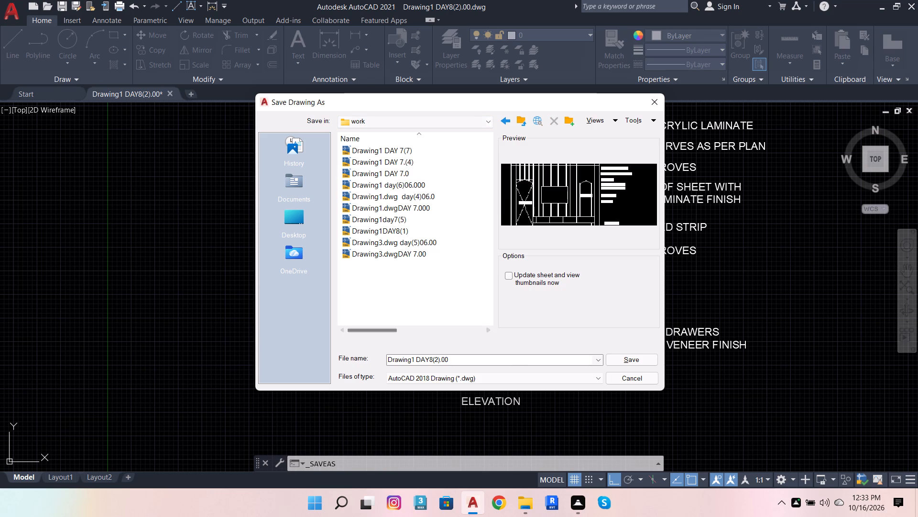
{"action": "left_click", "coordinate": [619, 363]}
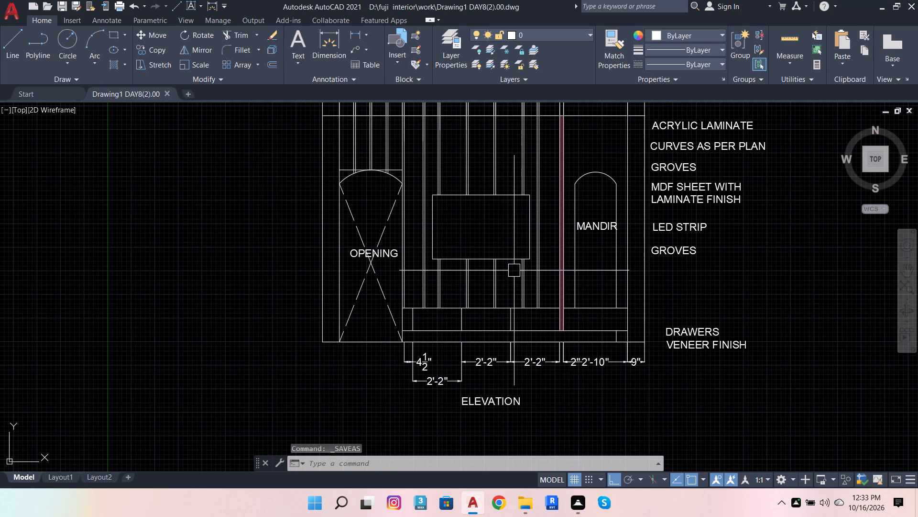
Save the drawing again in place and close AutoCAD.
{"action": "key", "text": "ctrl+s"}
{"action": "key", "text": "ctrl+s"}
{"action": "key", "text": "ctrl+s"}
{"action": "key", "text": "ctrl+s"}
{"action": "key", "text": "ctrl+s"}
{"action": "key", "text": "ctrl+s"}
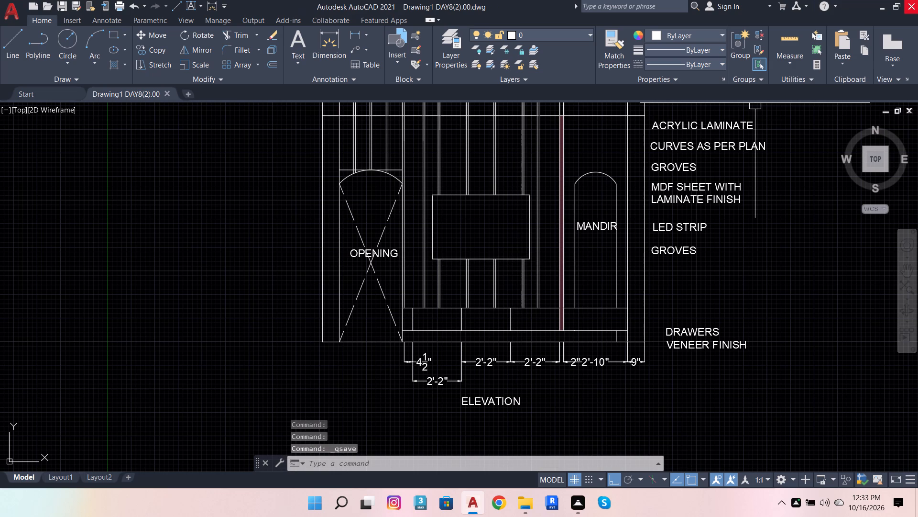
{"action": "left_click", "coordinate": [917, 0]}
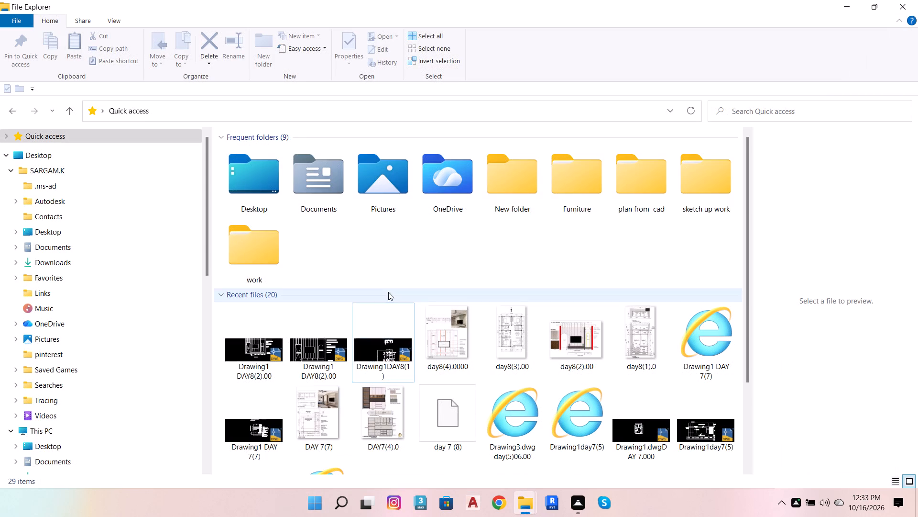
Check the work folder's file list for the saved Drawing1 DAY8(2).00 and close that folder window.
{"action": "double_click", "coordinate": [261, 259]}
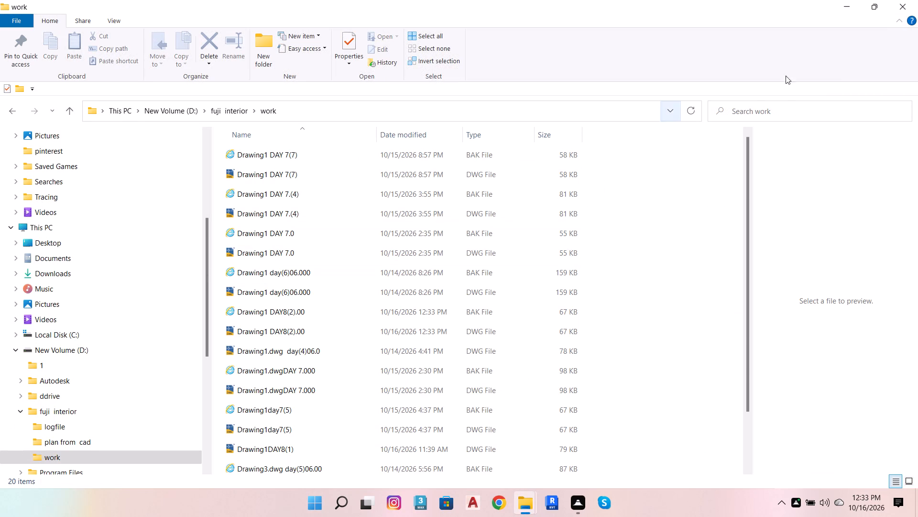
{"action": "scroll", "coordinate": [536, 321], "scroll_direction": "down", "scroll_amount": 2}
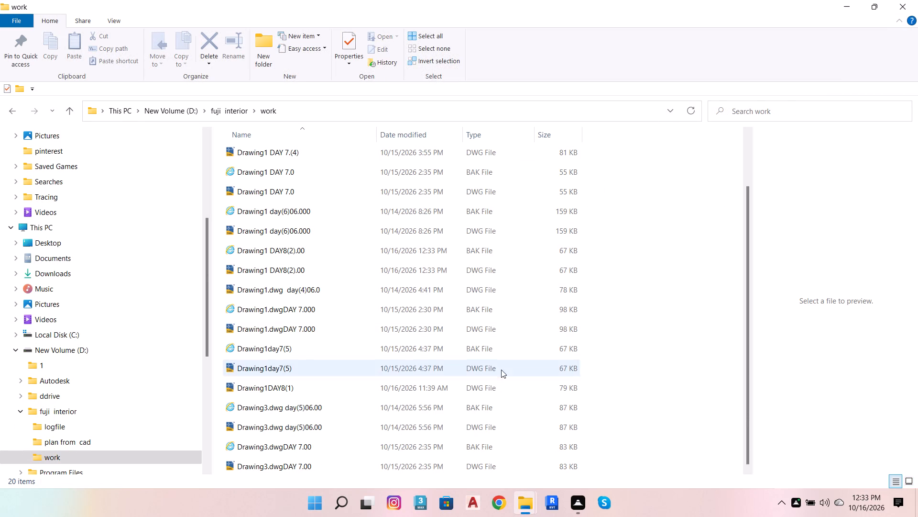
{"action": "scroll", "coordinate": [254, 393], "scroll_direction": "down", "scroll_amount": 2}
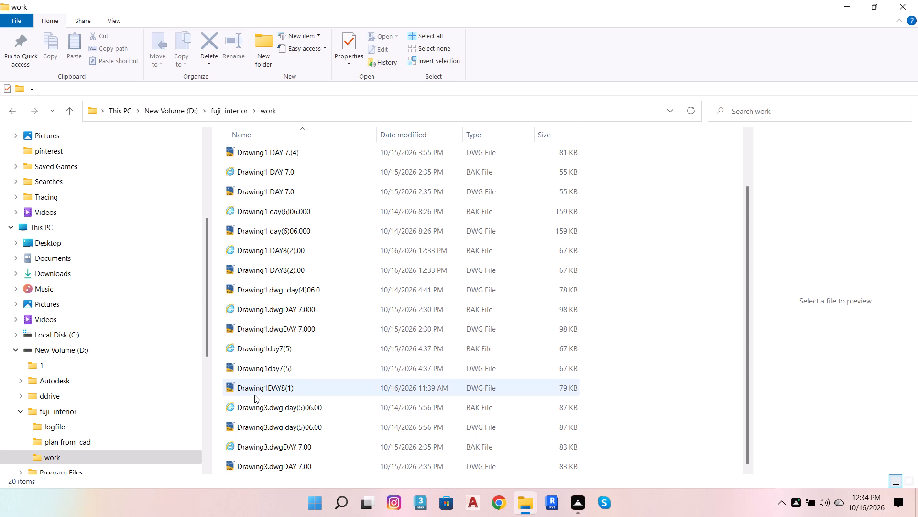
{"action": "scroll", "coordinate": [254, 395], "scroll_direction": "down", "scroll_amount": 4}
{"action": "scroll", "coordinate": [255, 396], "scroll_direction": "up", "scroll_amount": 8}
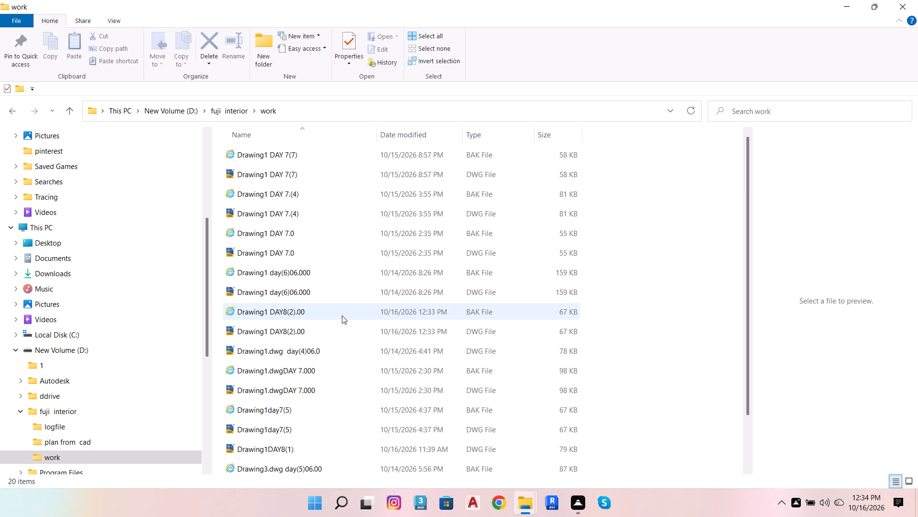
{"action": "left_click", "coordinate": [917, 0]}
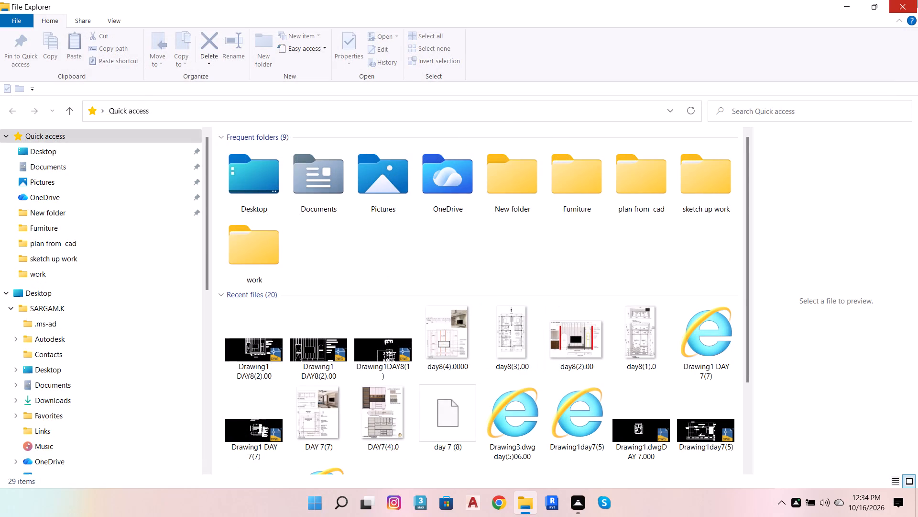
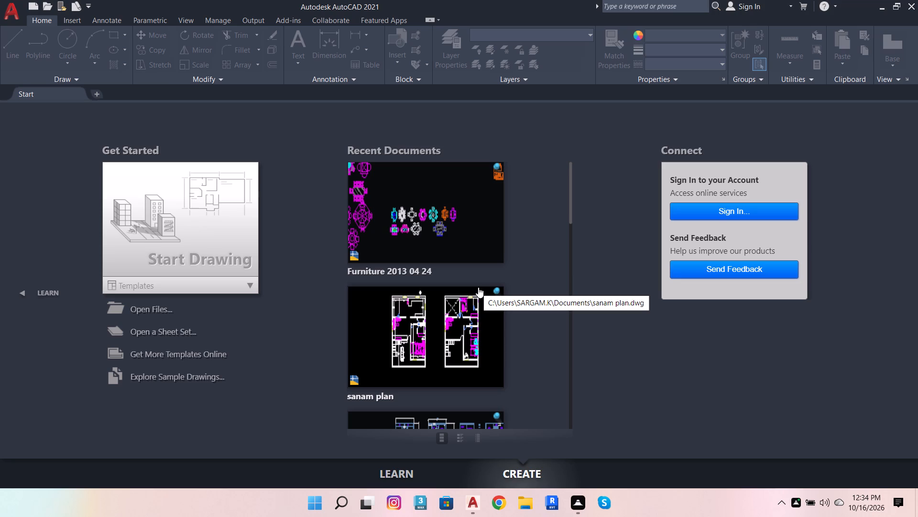
Start a new blank drawing and open the Options settings with the OP command.
{"action": "left_click", "coordinate": [194, 233]}
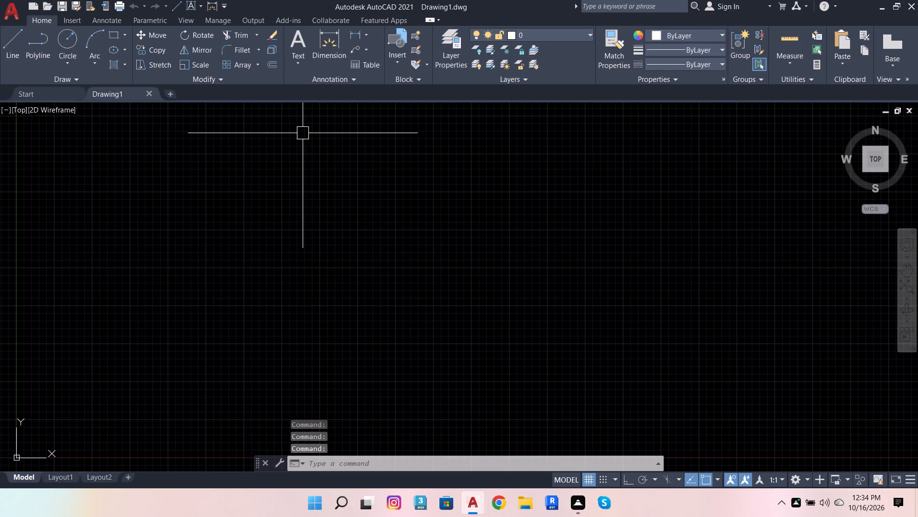
{"action": "type", "text": "OP"}
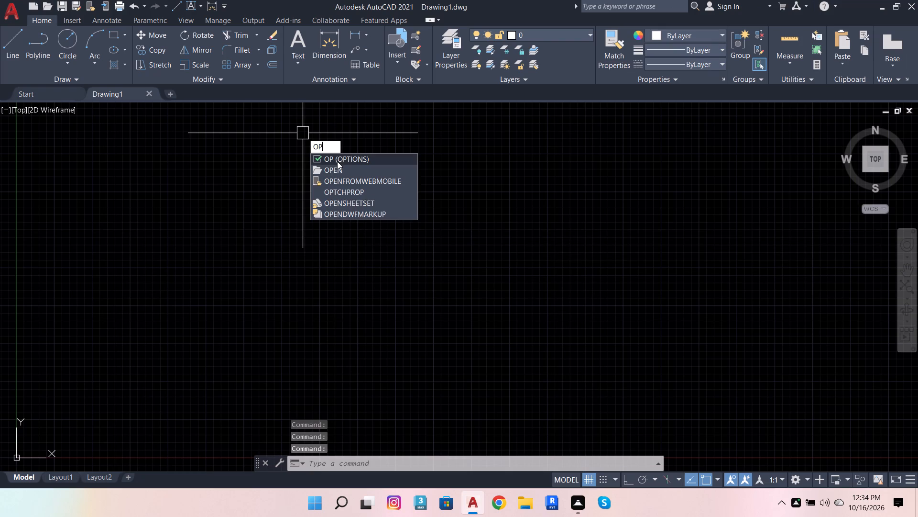
{"action": "left_click", "coordinate": [337, 161]}
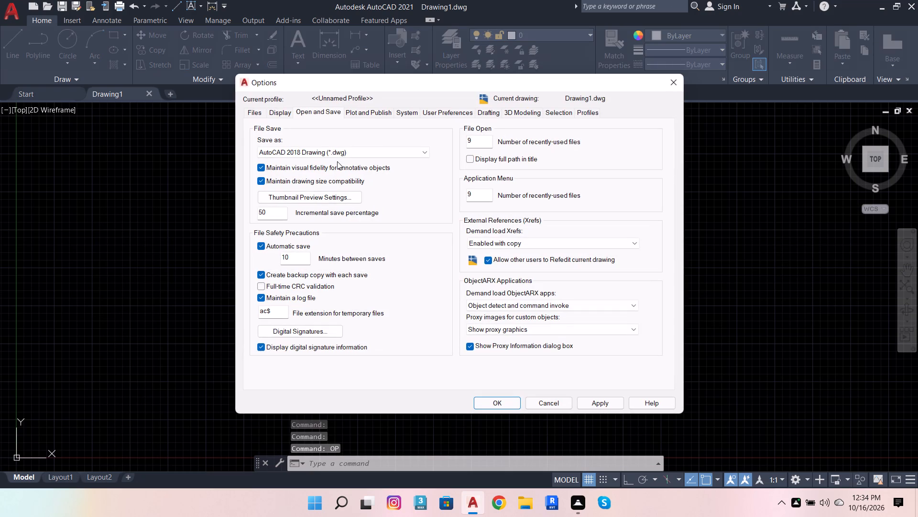